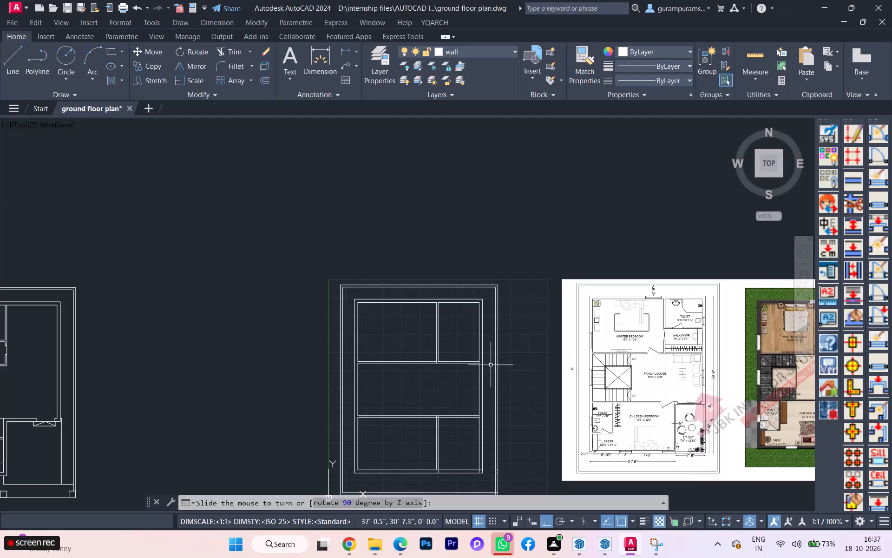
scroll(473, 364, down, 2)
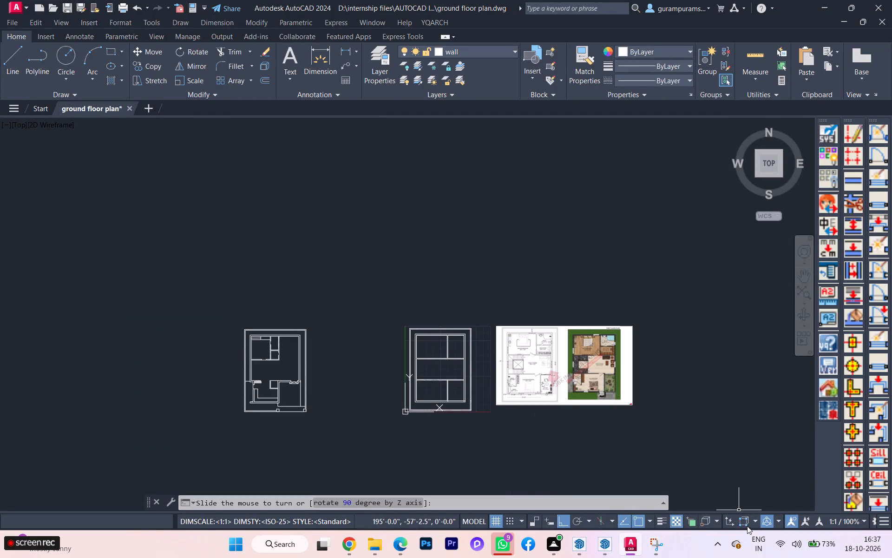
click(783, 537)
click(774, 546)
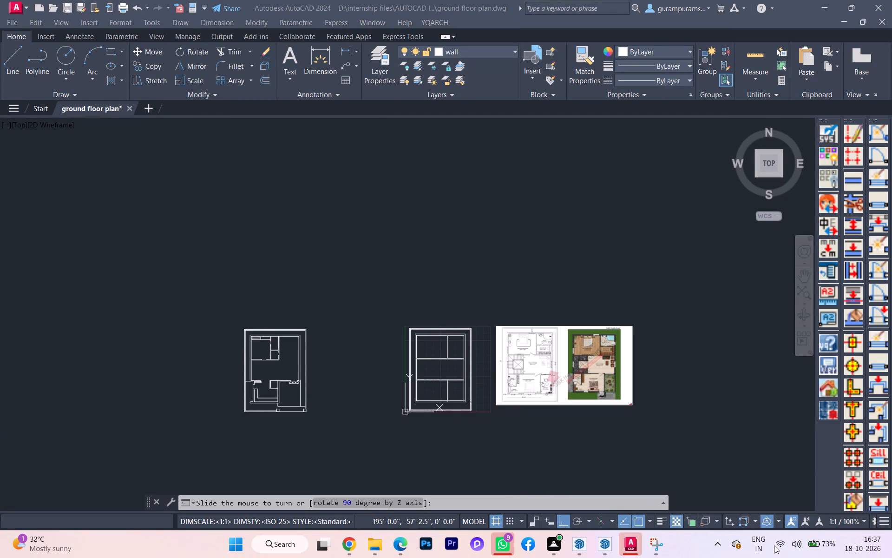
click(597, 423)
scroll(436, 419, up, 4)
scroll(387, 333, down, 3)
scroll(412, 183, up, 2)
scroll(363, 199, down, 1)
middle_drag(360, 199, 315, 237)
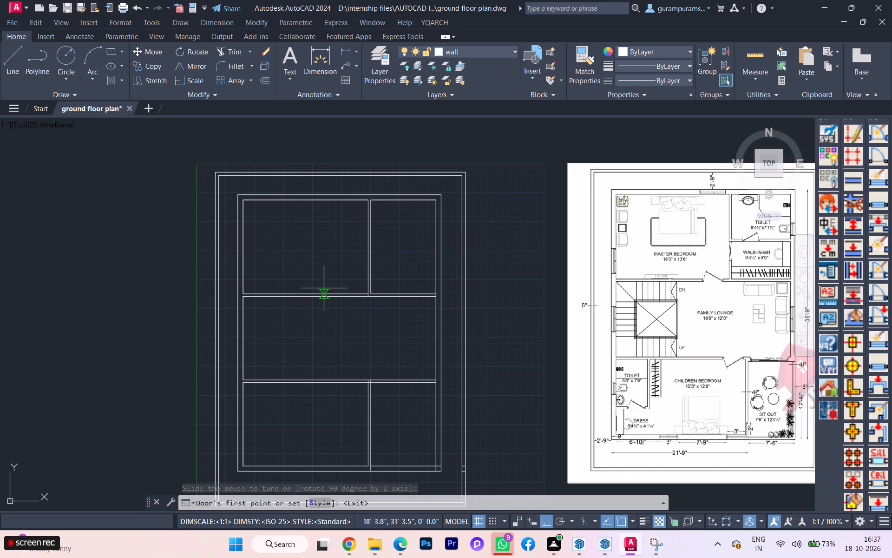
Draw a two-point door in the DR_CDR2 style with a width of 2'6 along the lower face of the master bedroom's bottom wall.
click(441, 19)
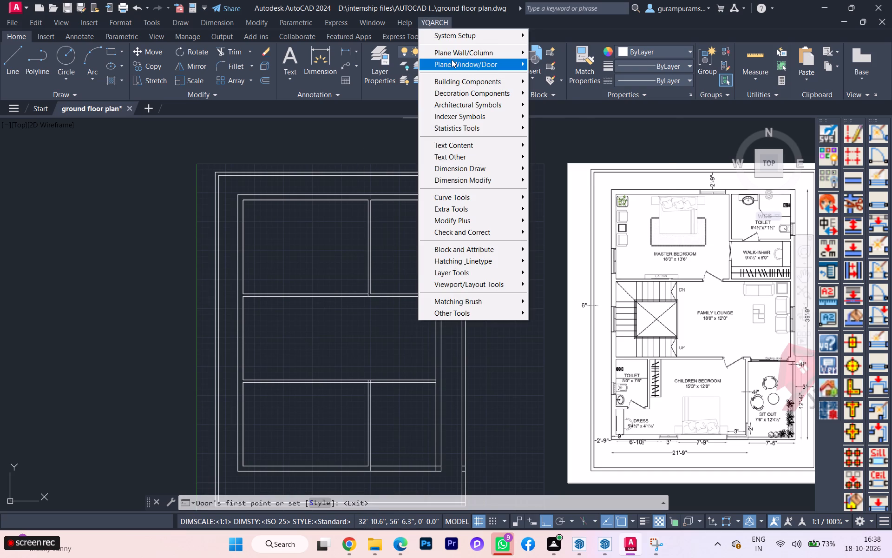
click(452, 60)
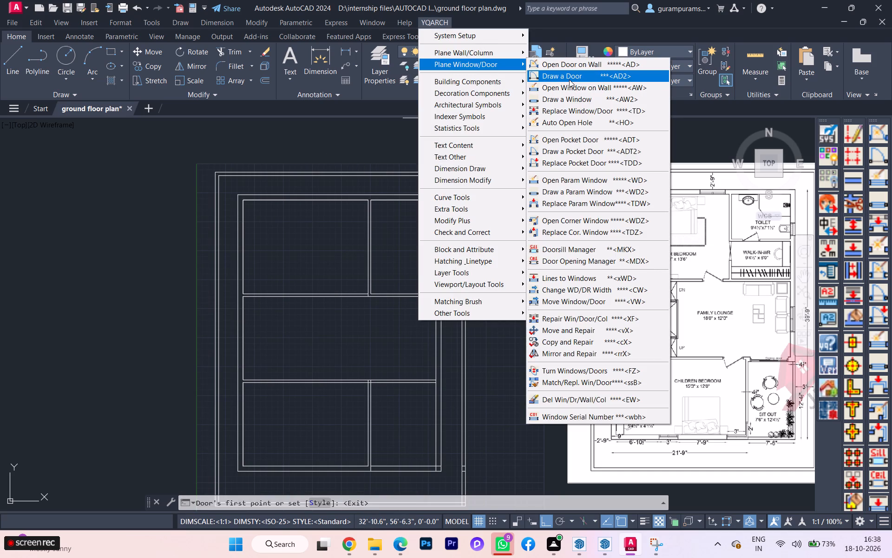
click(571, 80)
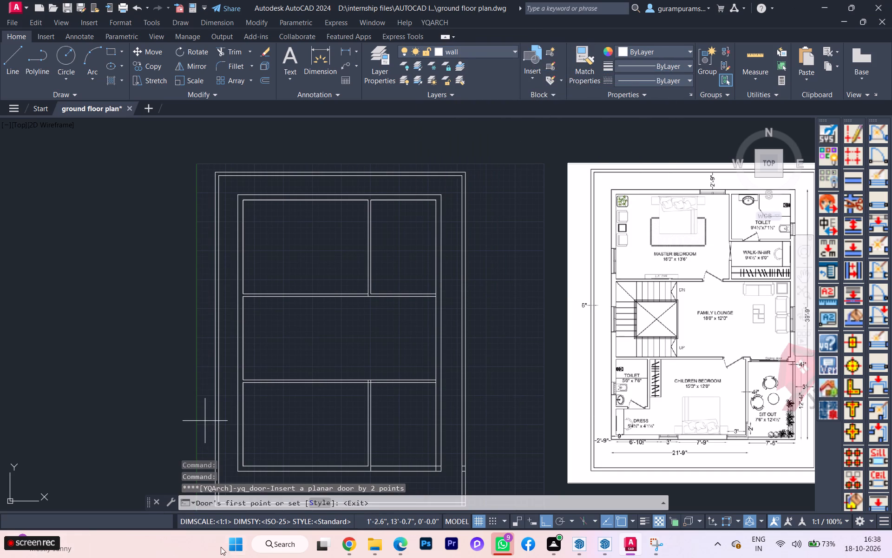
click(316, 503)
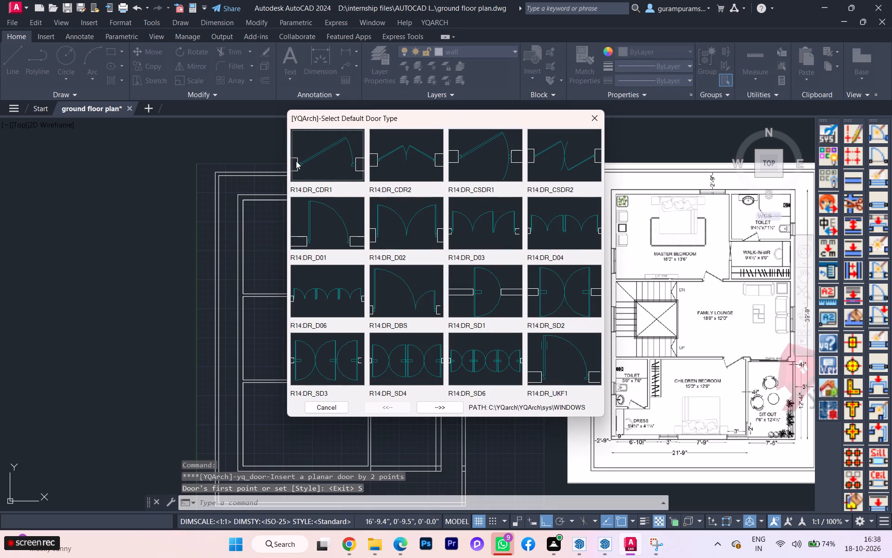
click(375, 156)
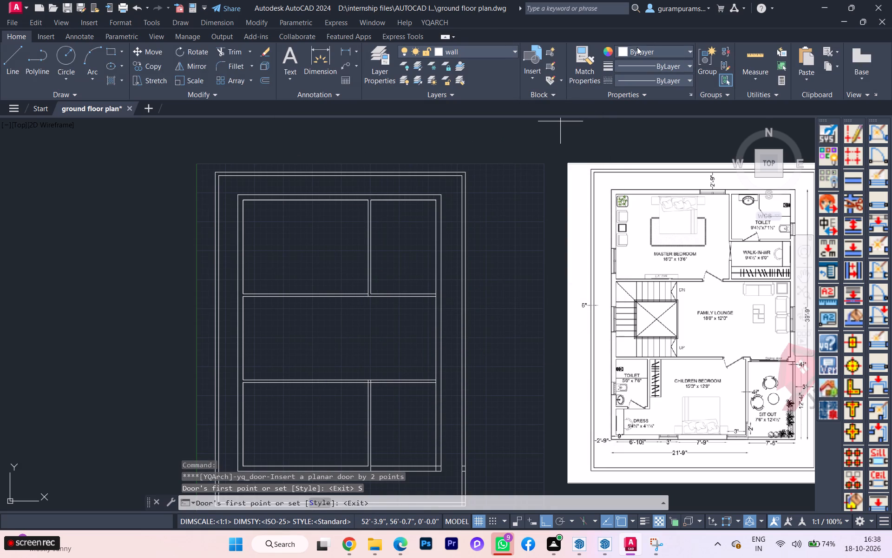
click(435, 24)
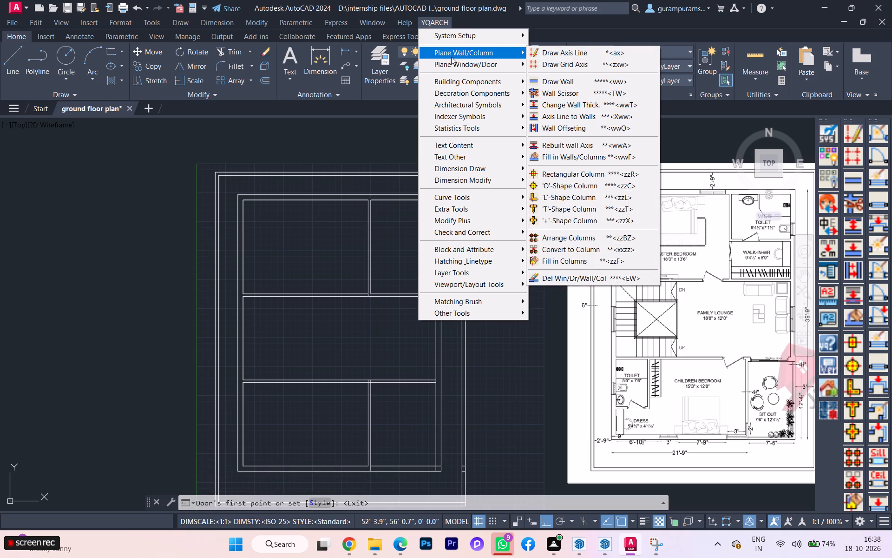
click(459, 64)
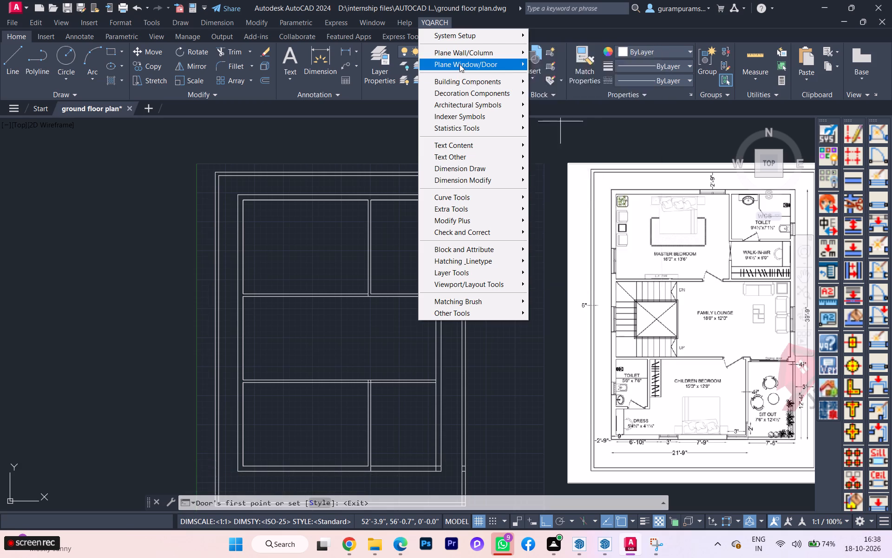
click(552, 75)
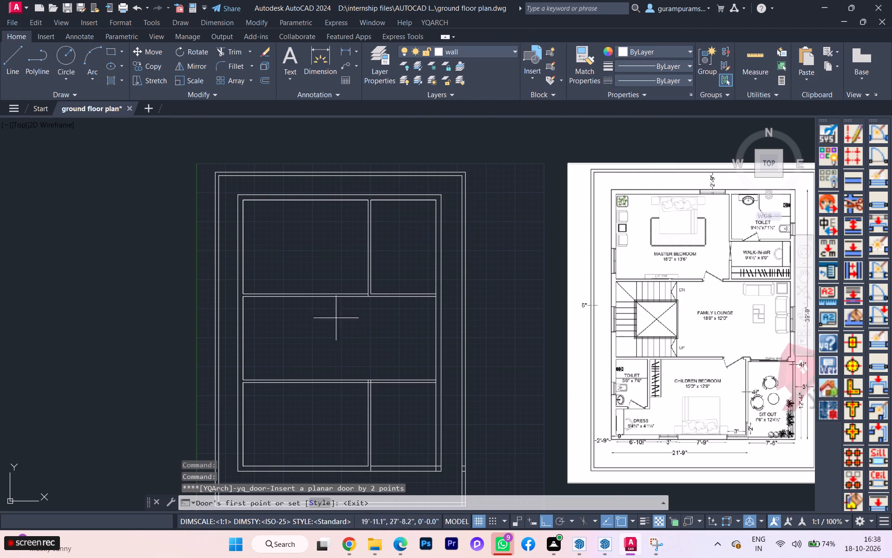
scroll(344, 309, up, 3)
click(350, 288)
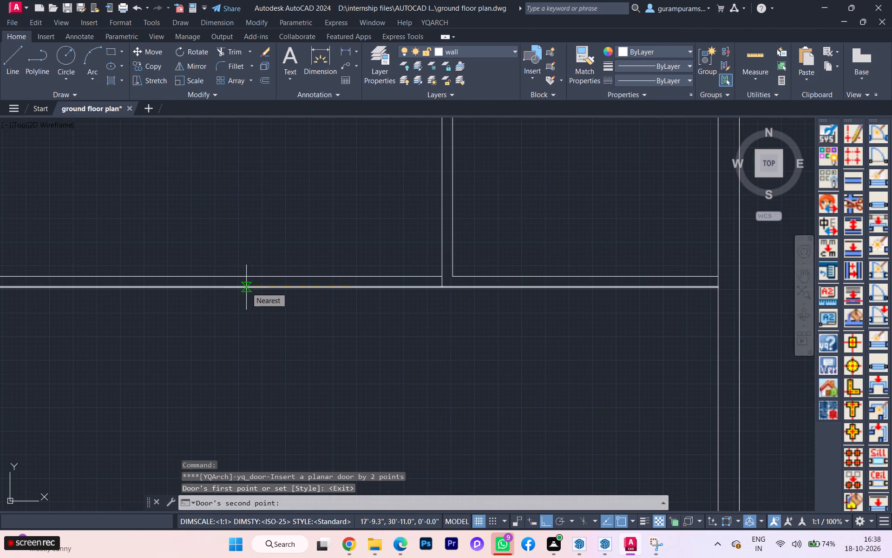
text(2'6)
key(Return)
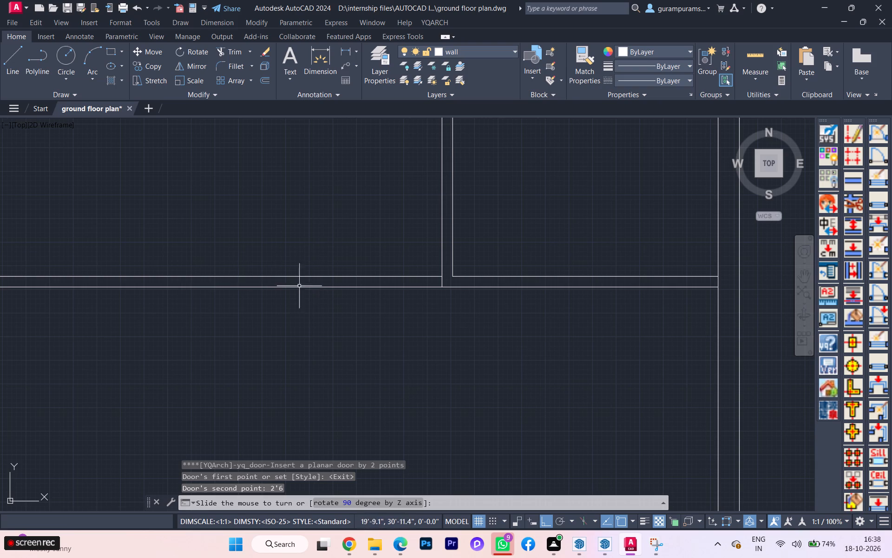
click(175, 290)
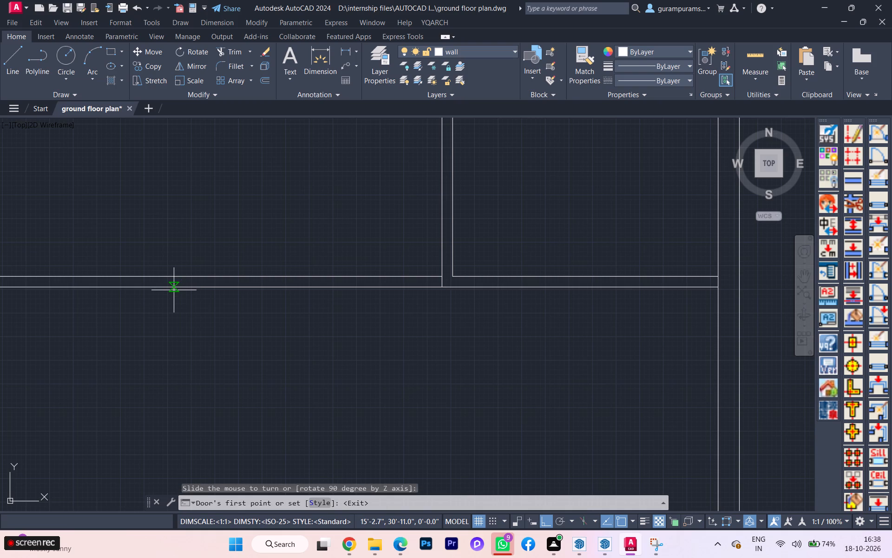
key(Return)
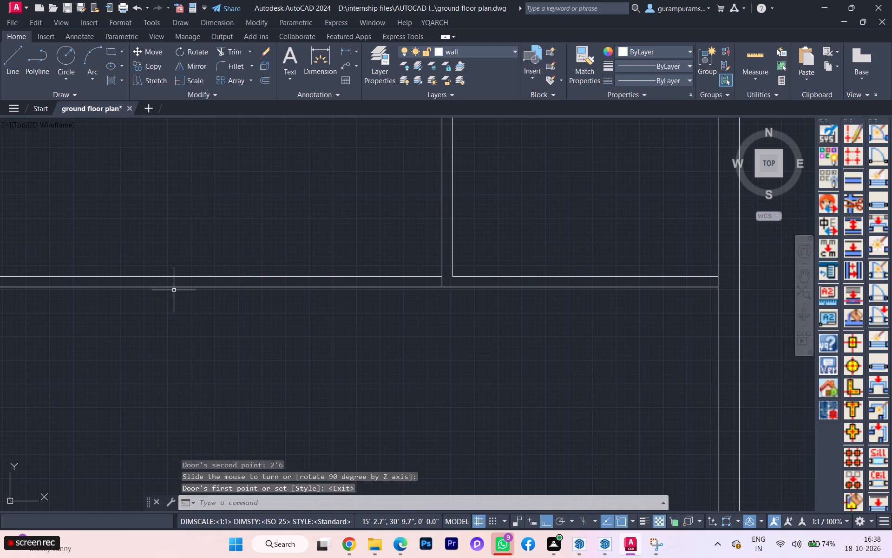
Turn on the stairs, doors and WINDOW layers.
scroll(236, 272, down, 1)
click(463, 49)
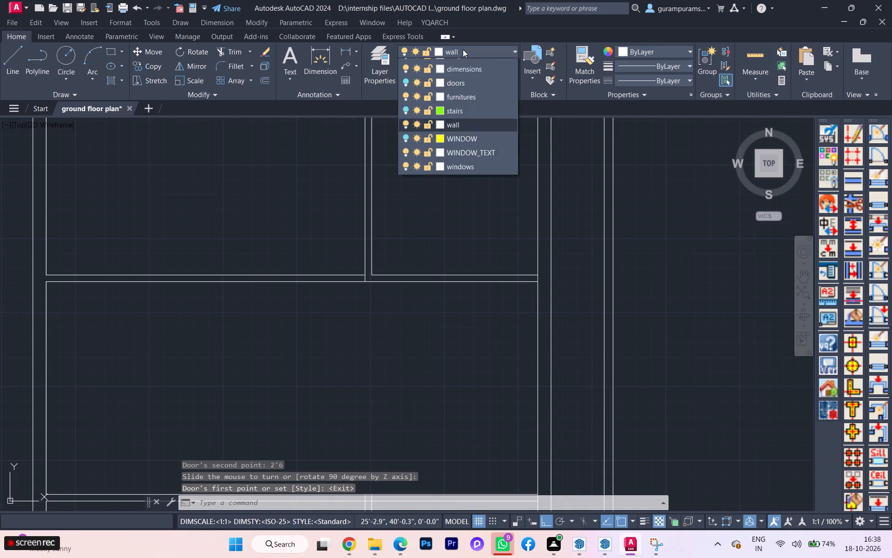
click(403, 132)
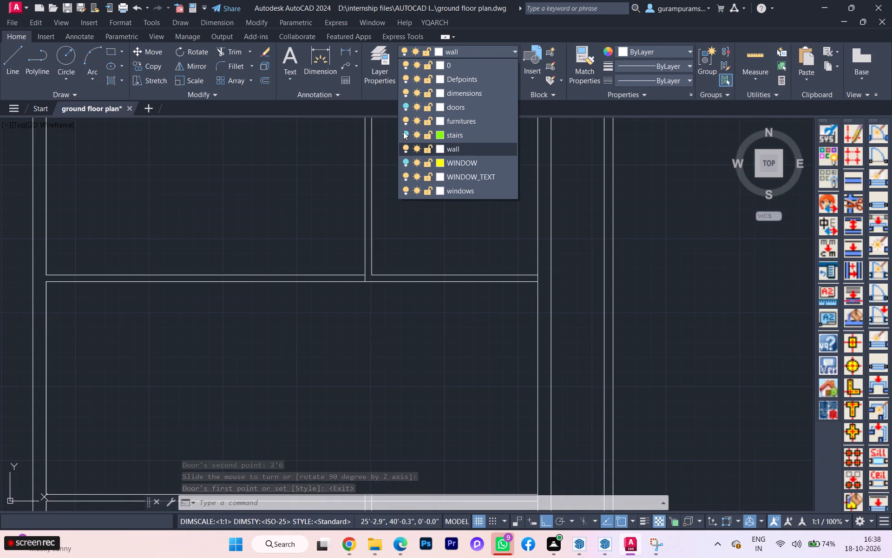
click(407, 105)
click(407, 160)
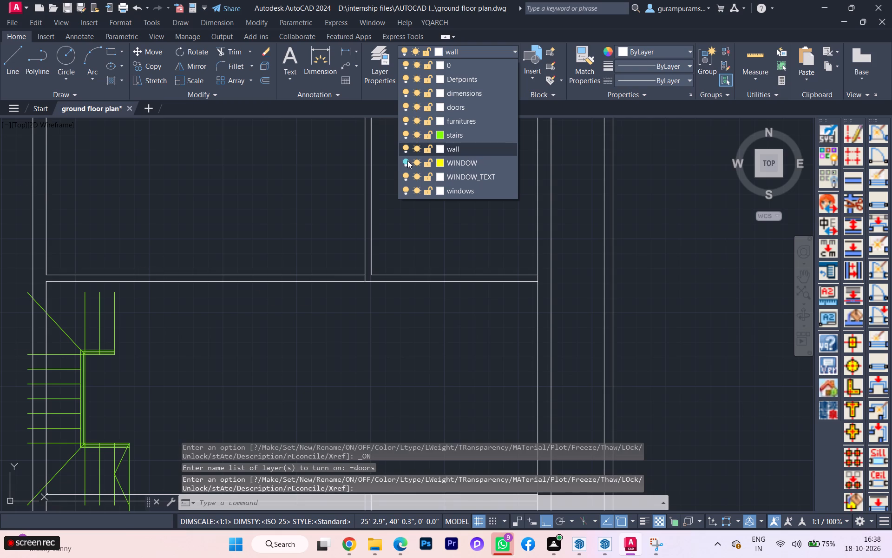
scroll(407, 160, down, 3)
scroll(345, 186, down, 4)
scroll(323, 193, up, 1)
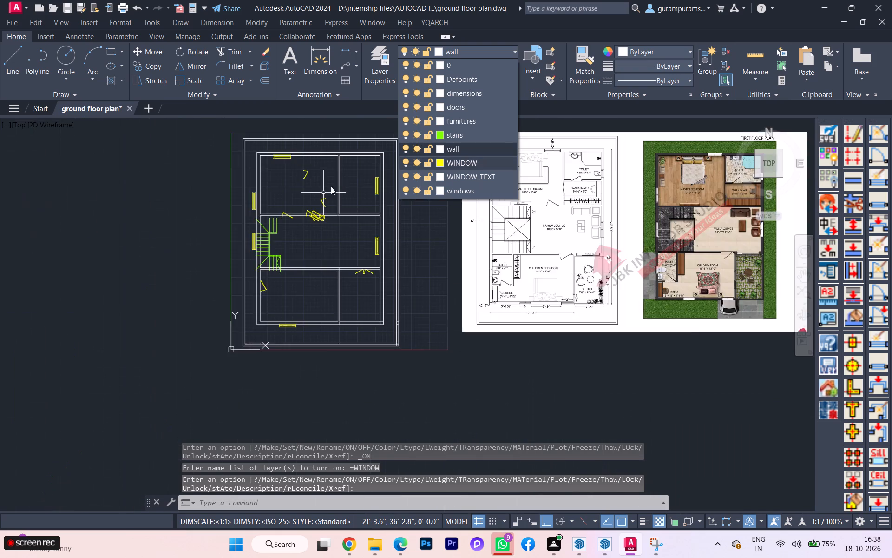
scroll(388, 150, up, 1)
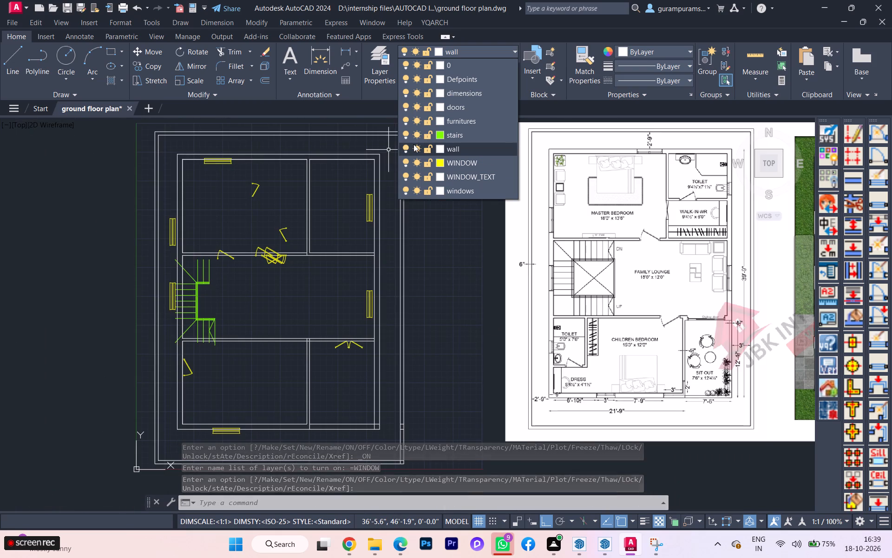
scroll(382, 184, up, 1)
scroll(192, 296, up, 1)
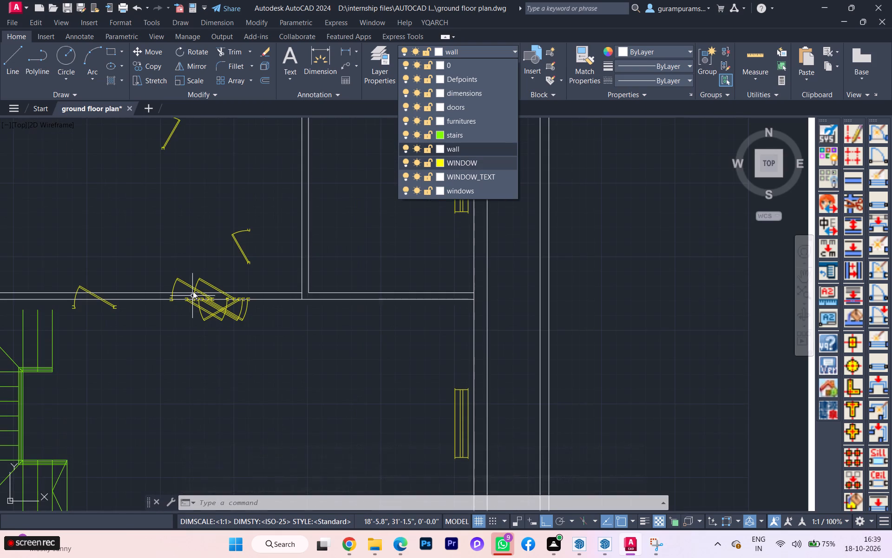
scroll(194, 286, down, 1)
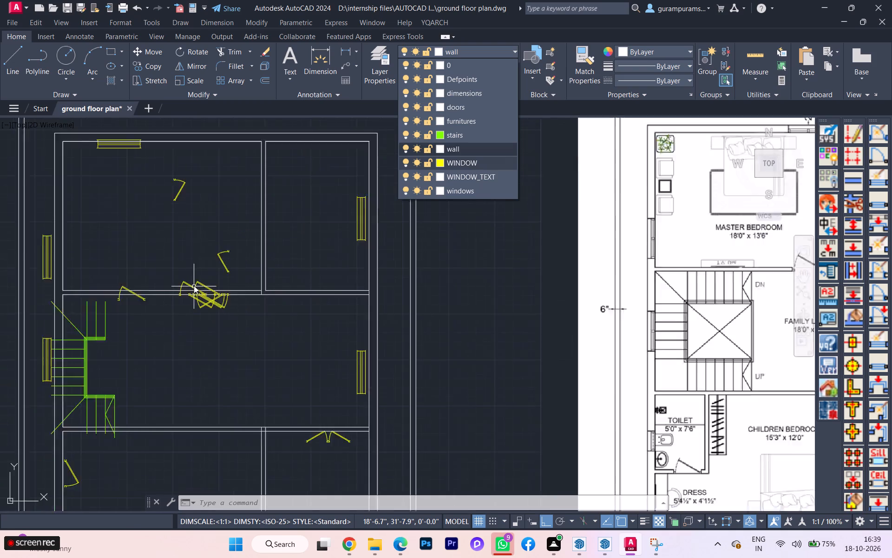
scroll(194, 286, down, 1)
scroll(408, 173, up, 1)
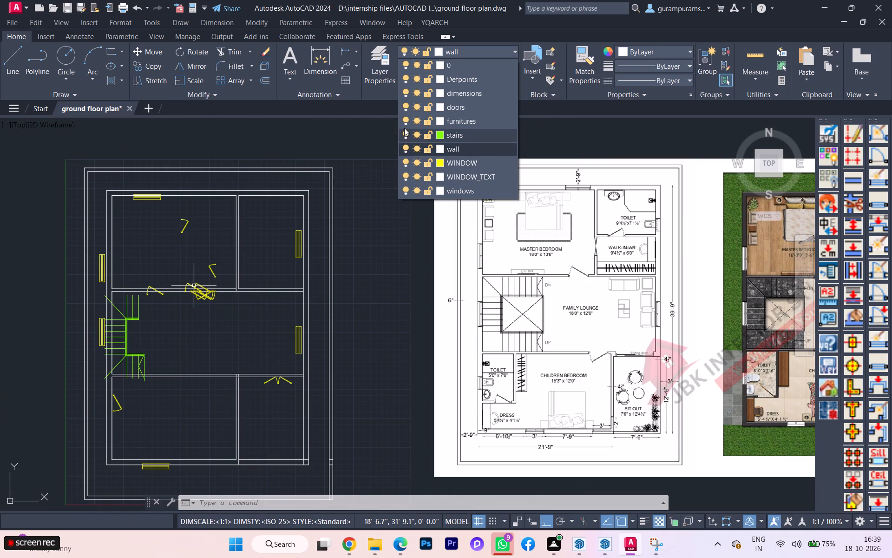
Turn off the stairs layer.
click(404, 132)
scroll(196, 276, up, 1)
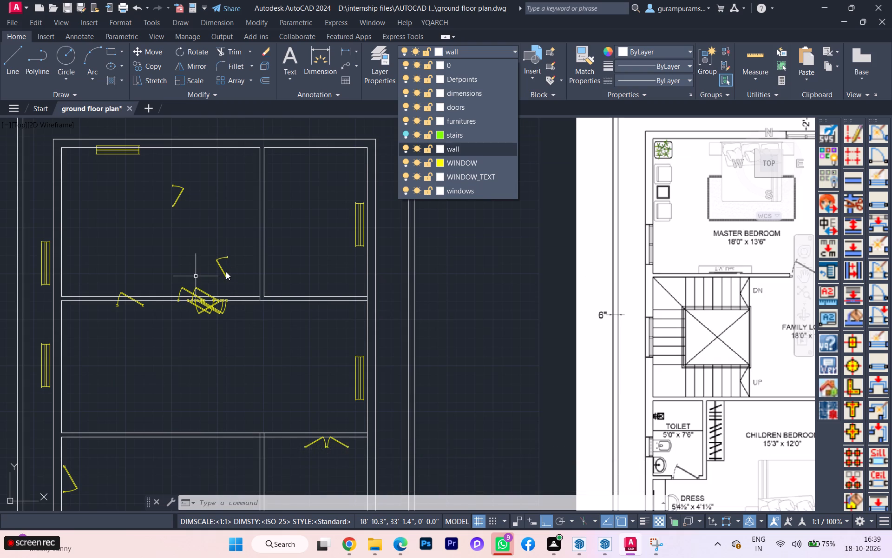
scroll(222, 275, up, 1)
key(Escape)
Erase the cluster of overlapping trial doors on the master bedroom's bottom wall.
click(188, 328)
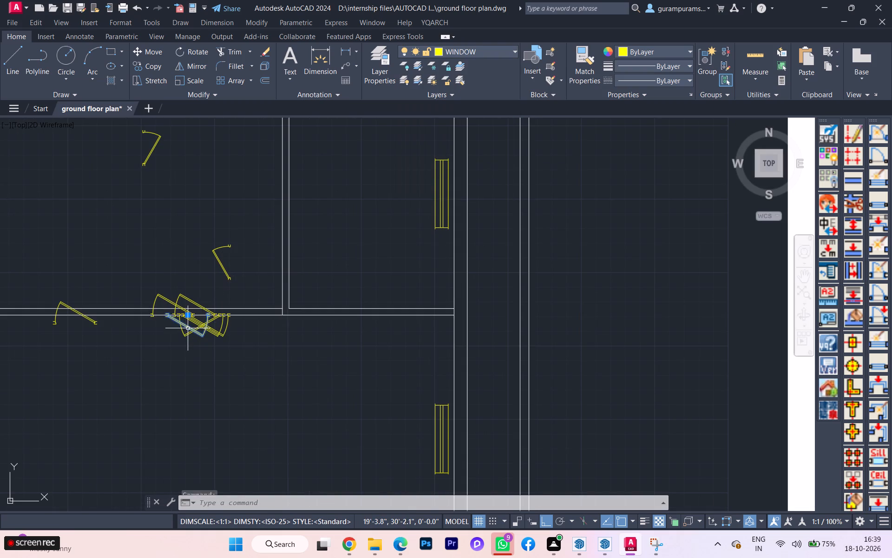
key(Delete)
click(199, 335)
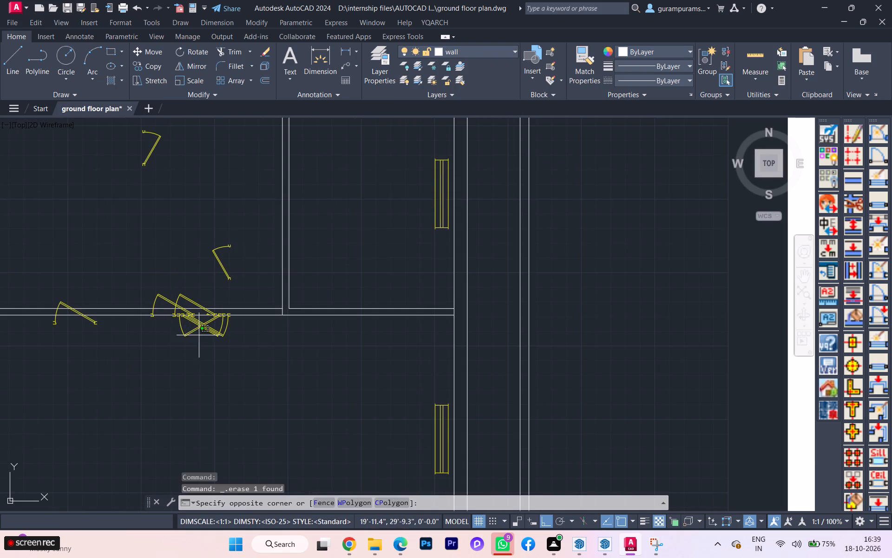
click(196, 322)
key(Delete)
click(184, 300)
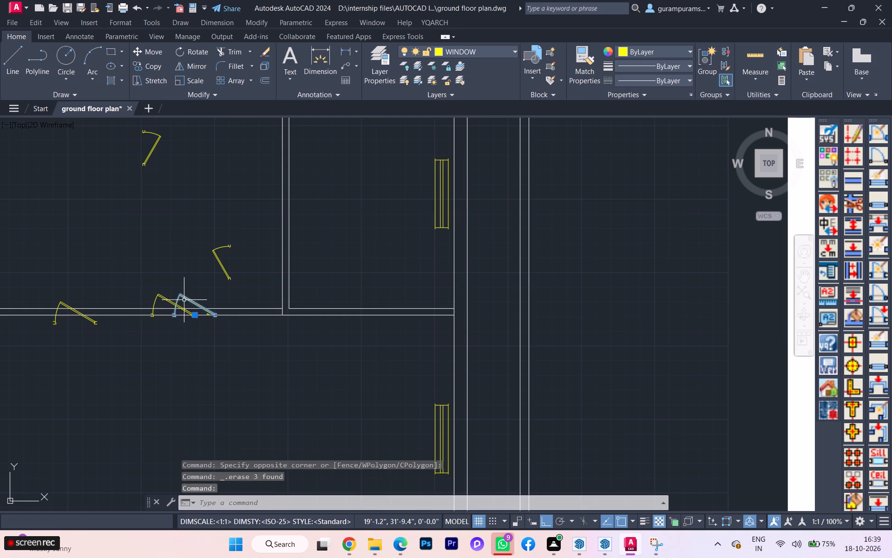
key(Delete)
key(Delete)
click(162, 297)
key(Delete)
Erase the copied door beside the left wall of the lower-left room in the first floor plan.
scroll(291, 292, down, 3)
scroll(312, 294, up, 1)
scroll(416, 298, down, 3)
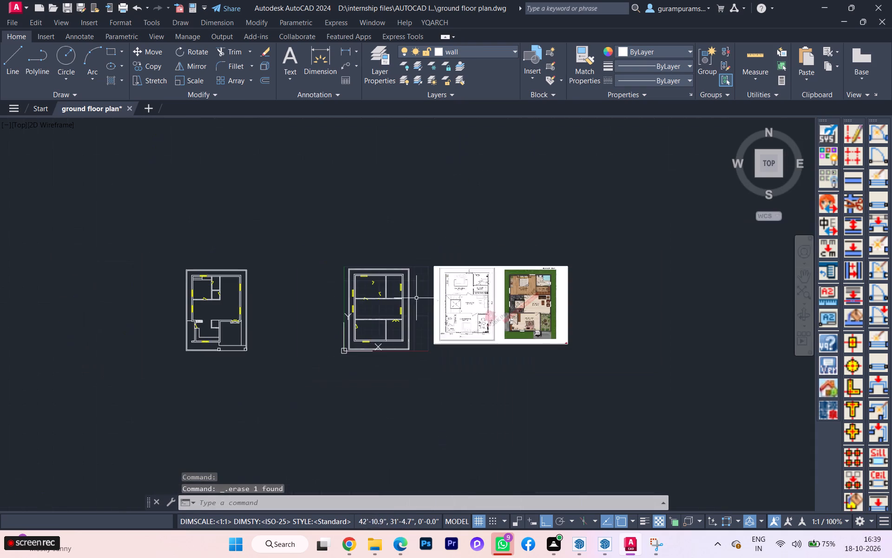
scroll(243, 306, up, 2)
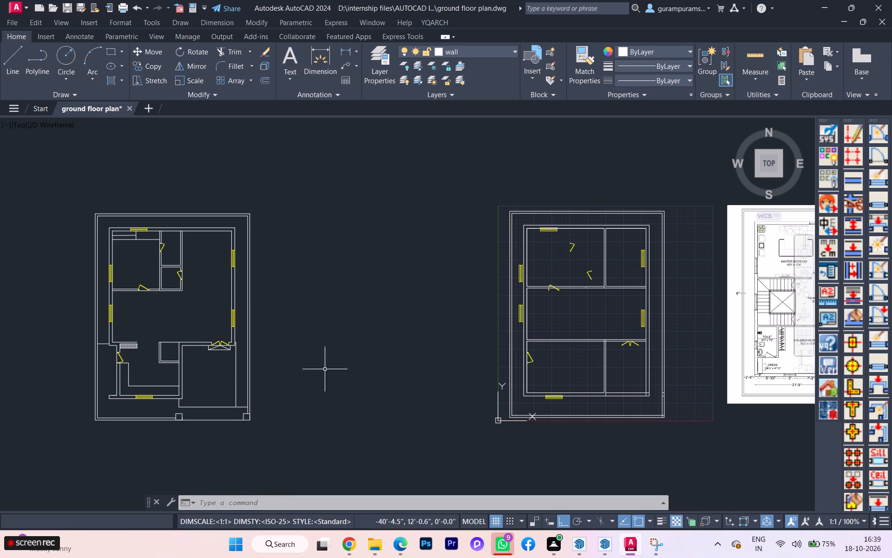
scroll(588, 314, up, 1)
scroll(523, 365, up, 2)
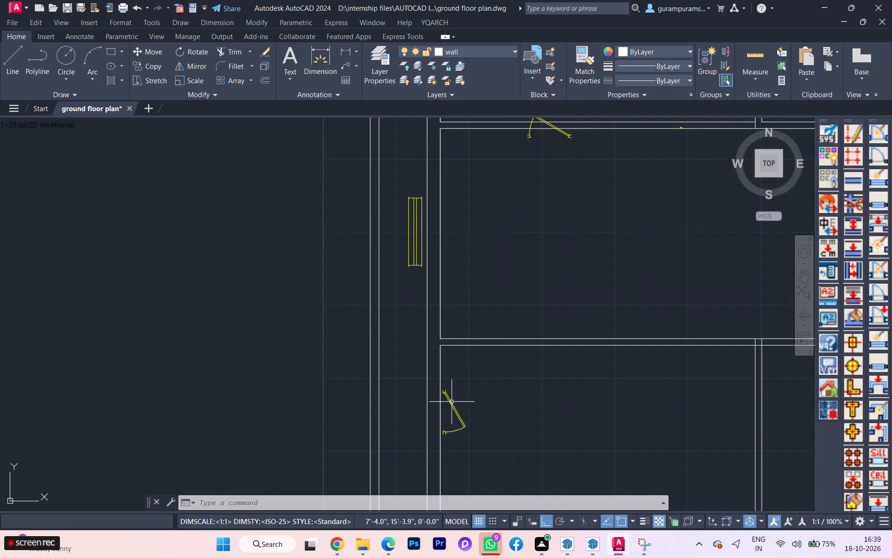
click(452, 402)
key(Delete)
Erase the two stray doors floating inside the master bedroom of the first floor plan.
scroll(449, 395, down, 2)
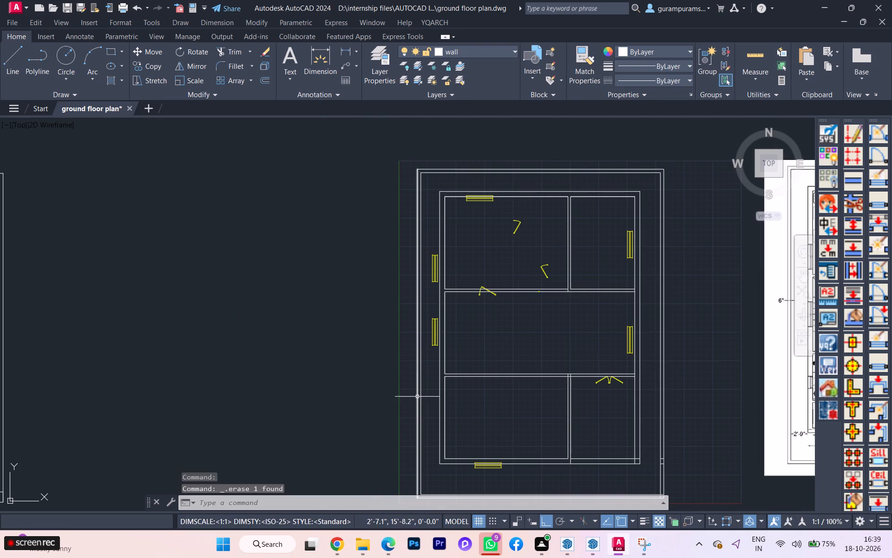
scroll(527, 219, up, 1)
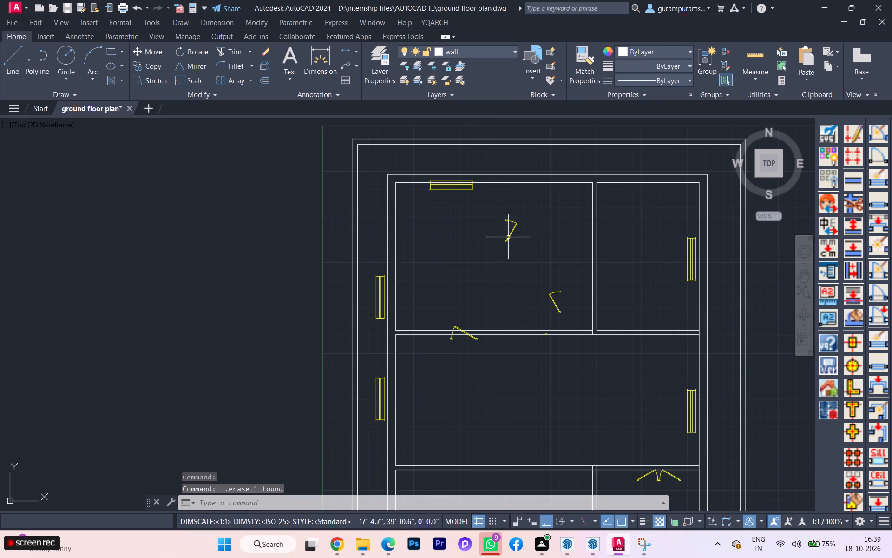
scroll(499, 239, down, 3)
scroll(616, 239, up, 1)
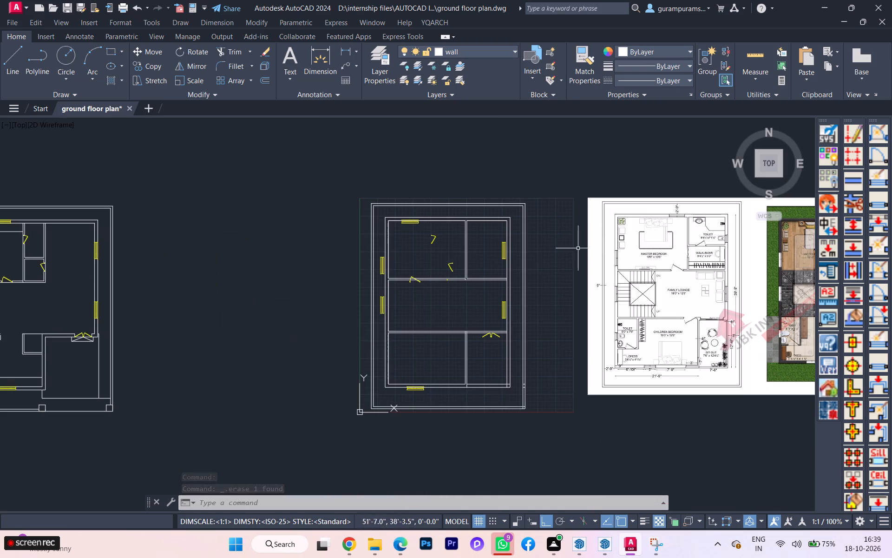
drag(446, 241, 437, 237)
click(420, 230)
key(Delete)
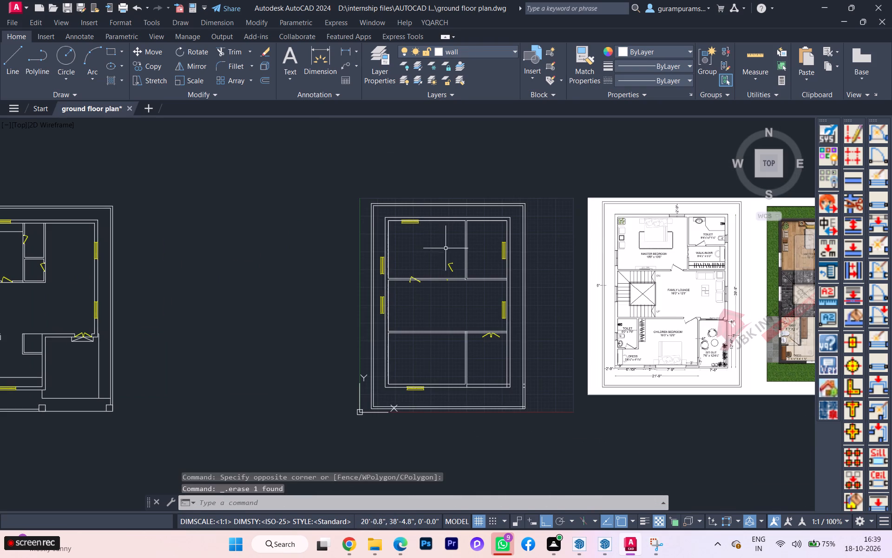
click(450, 264)
scroll(436, 286, up, 1)
key(Delete)
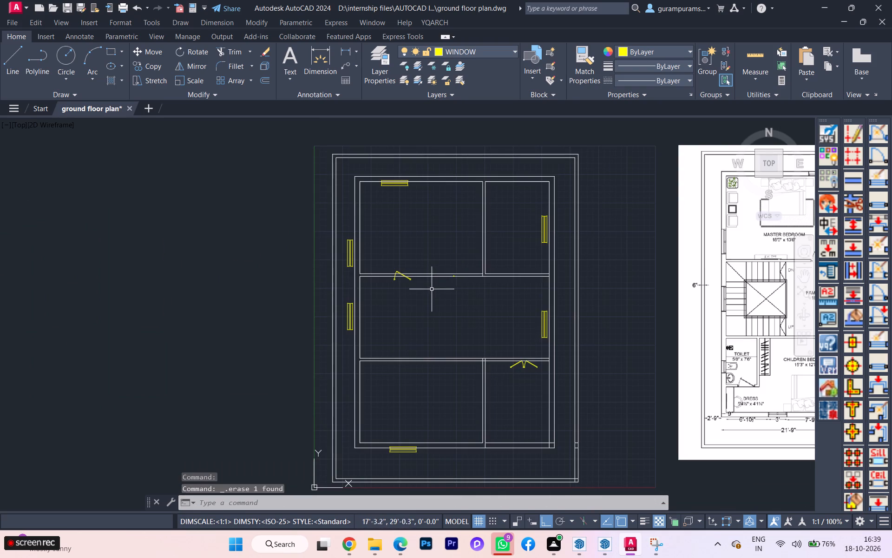
Erase both leaves of the double door below the top wall of the lower-right room in the first floor plan.
scroll(518, 376, down, 1)
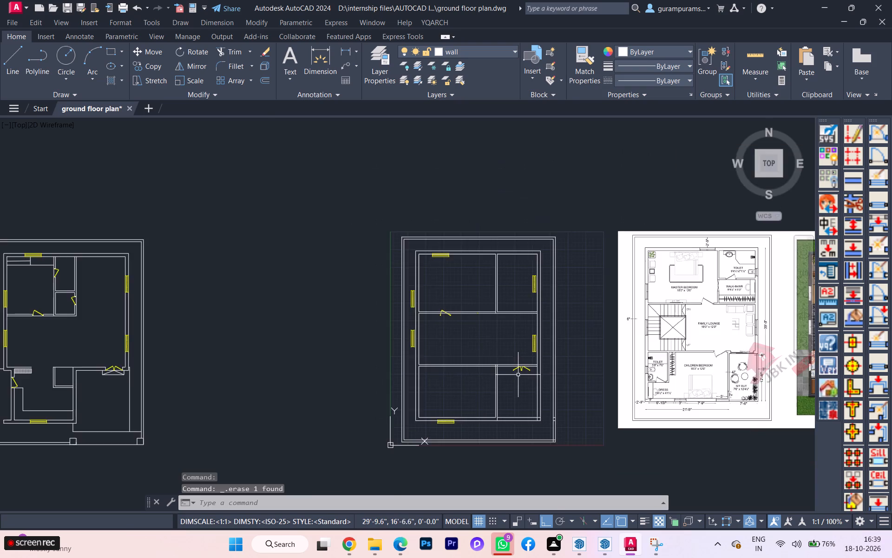
scroll(516, 372, up, 2)
click(517, 365)
key(Delete)
click(537, 361)
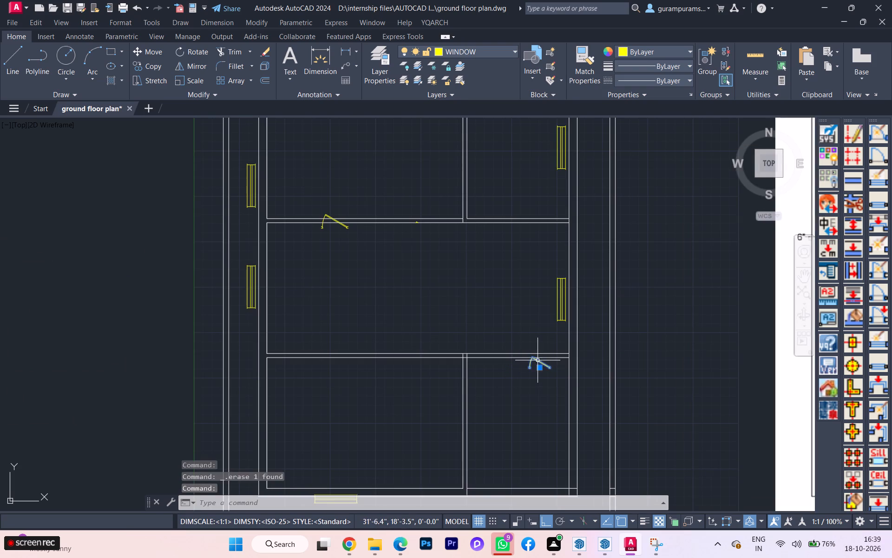
key(Delete)
Move the four windows beside the left and right outer walls horizontally together so they sit flush within the wall thickness.
scroll(446, 351, down, 2)
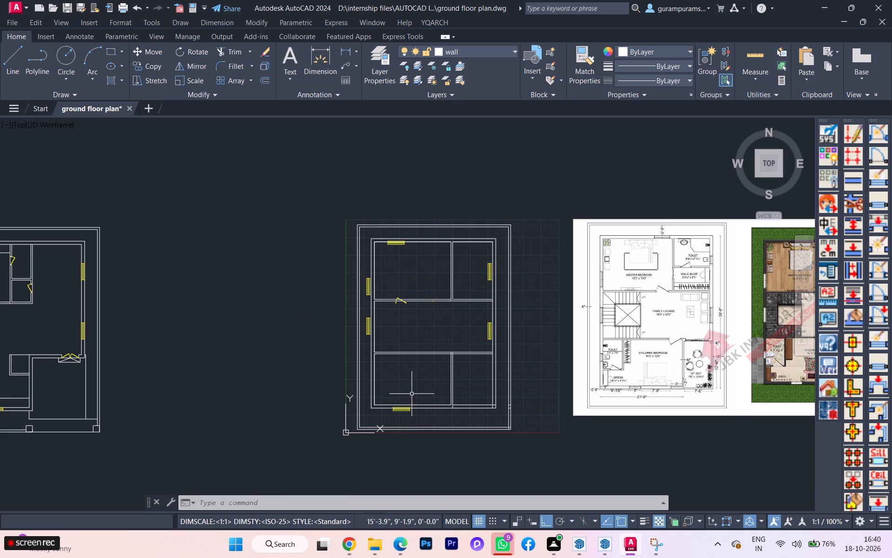
scroll(693, 371, up, 2)
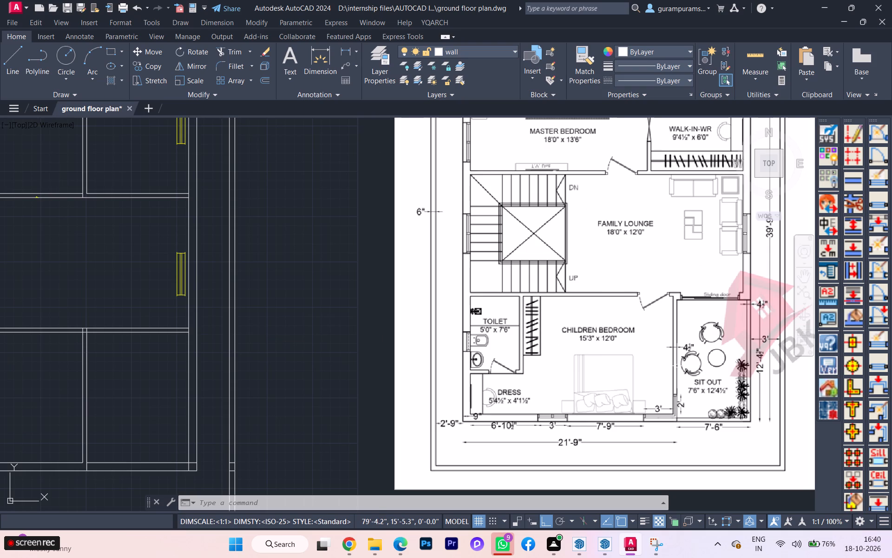
scroll(677, 366, down, 1)
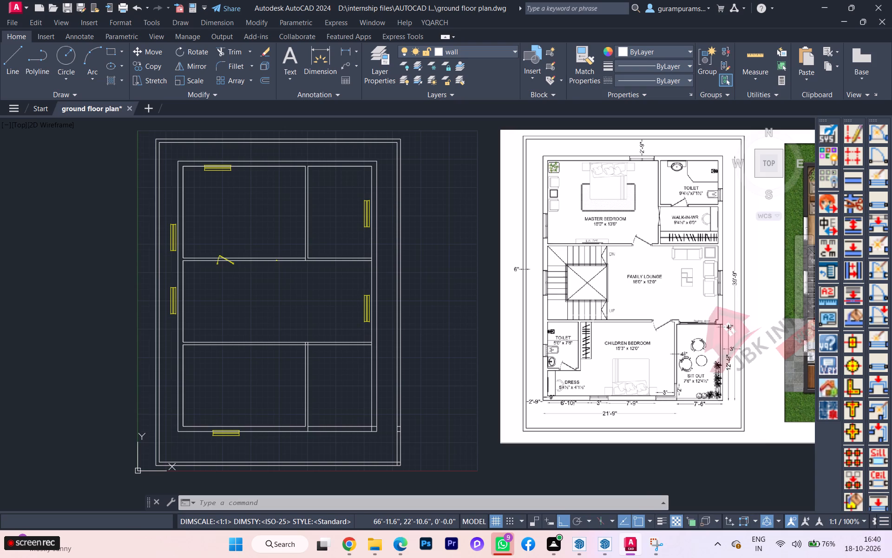
scroll(169, 234, up, 1)
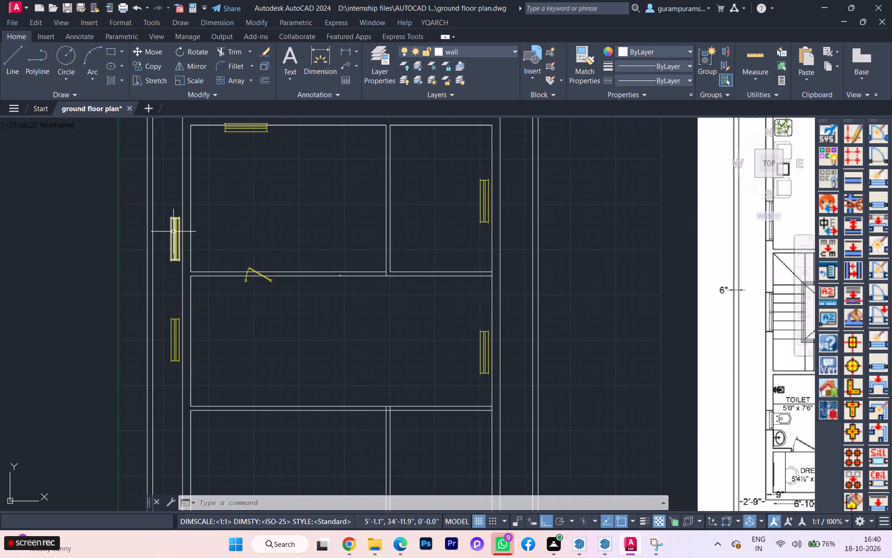
click(173, 232)
scroll(178, 241, down, 2)
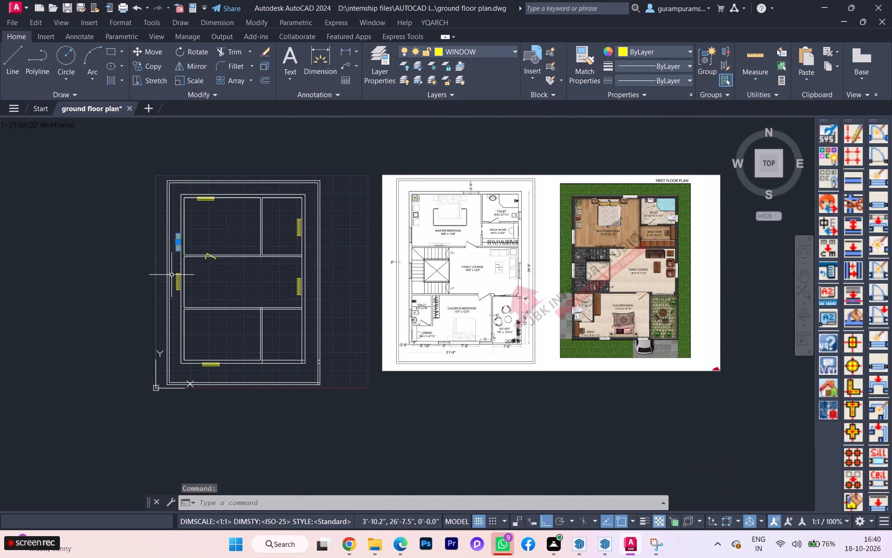
scroll(171, 276, up, 1)
click(180, 284)
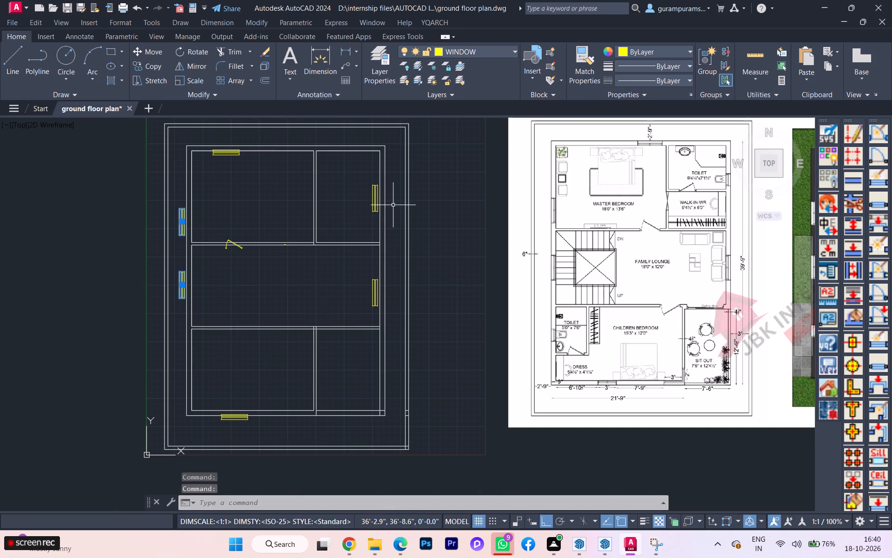
shift+click(374, 196)
shift+click(371, 292)
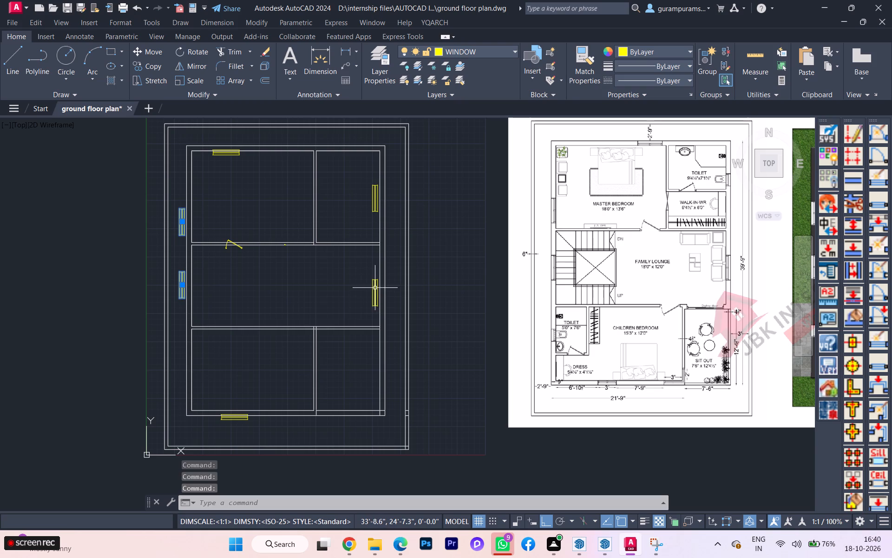
shift+click(375, 288)
shift+click(377, 289)
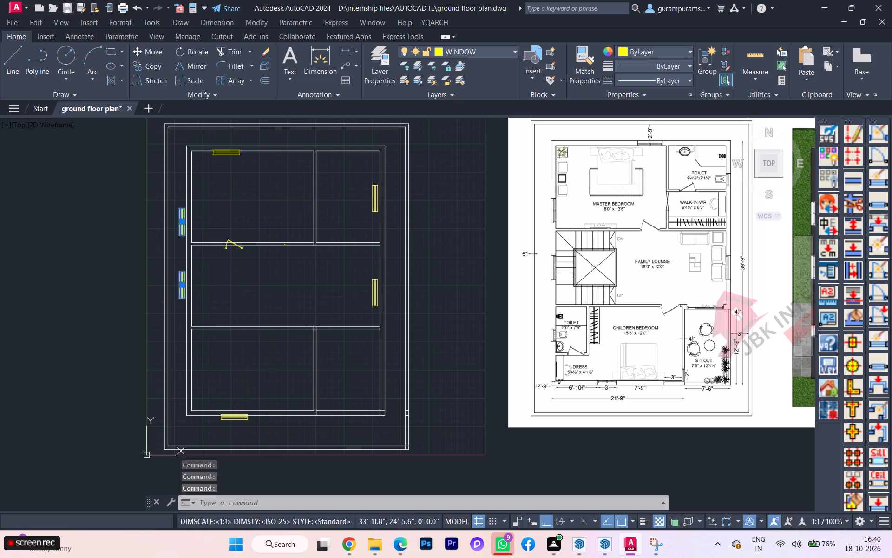
click(375, 289)
click(374, 197)
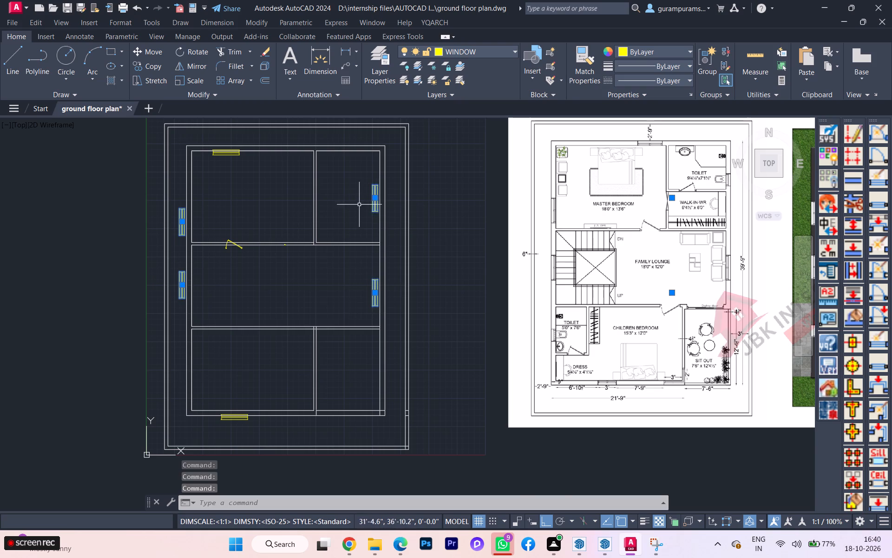
scroll(145, 269, up, 1)
key(n)
key(m)
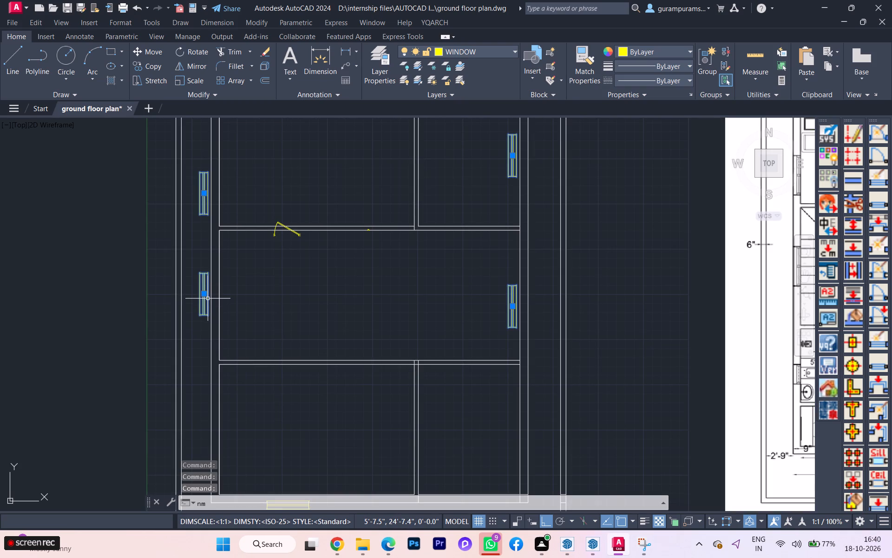
key(BackSpace)
key(BackSpace)
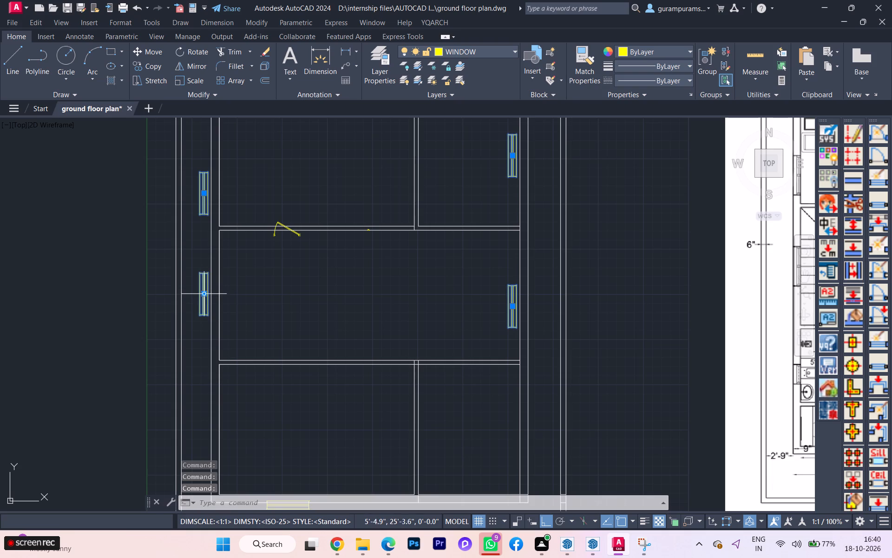
key(comma)
key(BackSpace)
key(m)
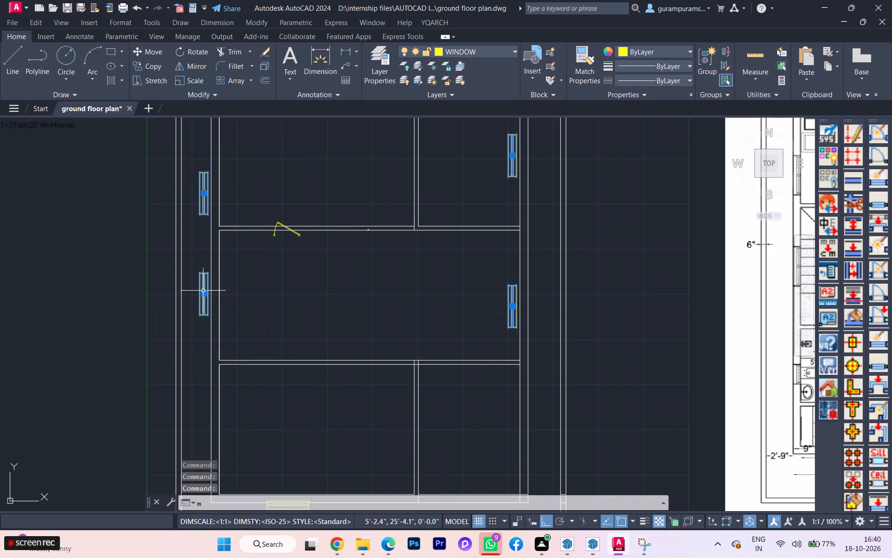
key(Return)
scroll(205, 289, up, 3)
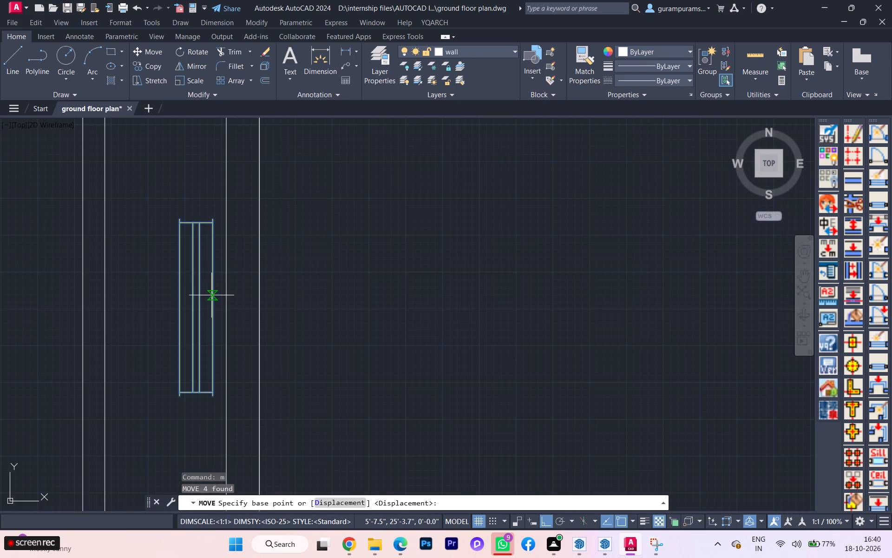
click(211, 295)
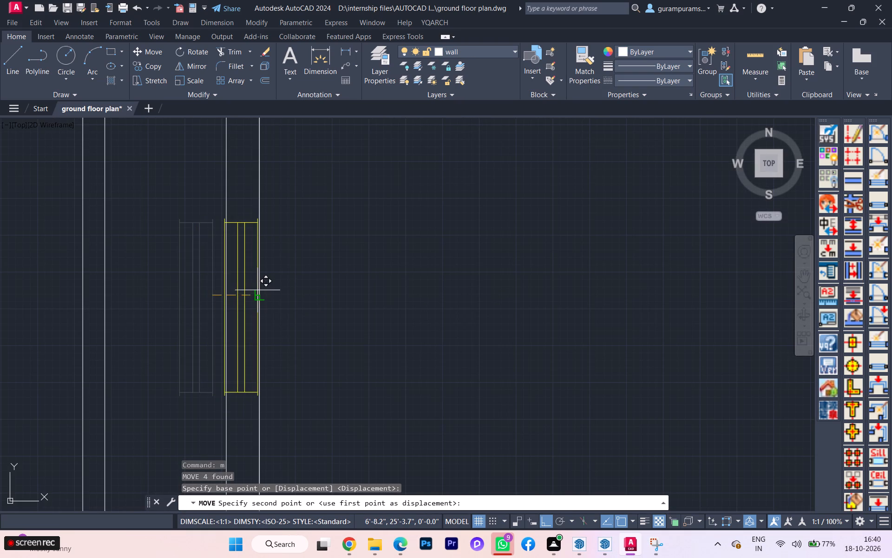
click(260, 294)
Move the master bedroom's top window straight up so it sits flush within the top outer wall.
scroll(250, 267, down, 5)
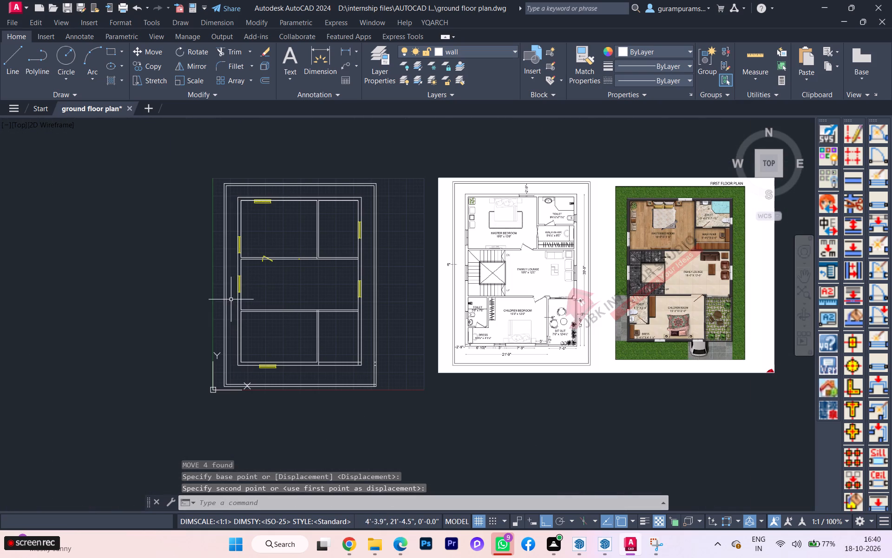
scroll(259, 206, up, 3)
click(266, 189)
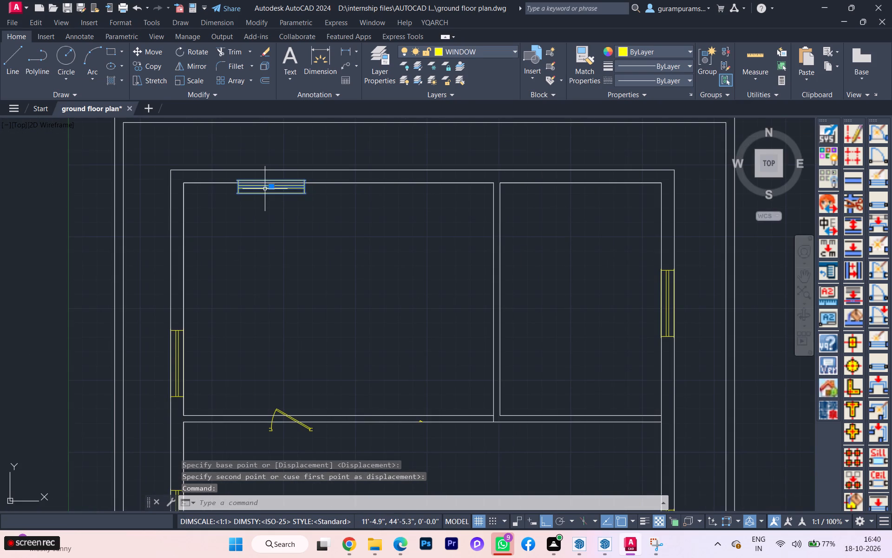
key(m)
key(Return)
scroll(264, 192, up, 2)
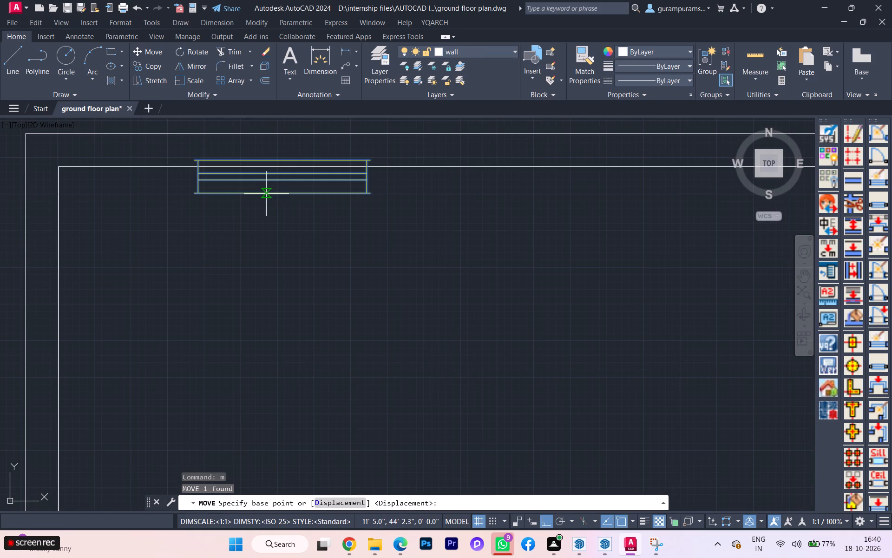
click(266, 194)
click(271, 166)
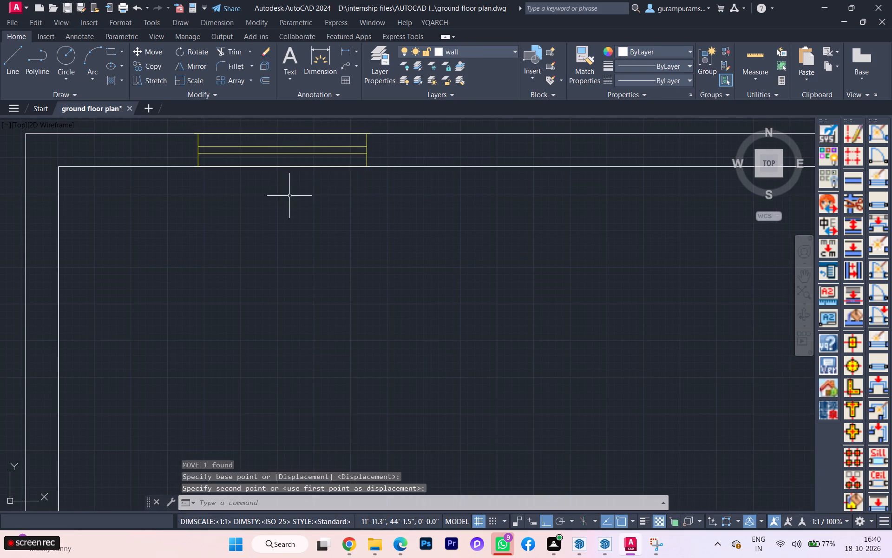
Move the top window to the right along the outer wall, toward the middle of the master bedroom as in the reference.
scroll(289, 206, down, 3)
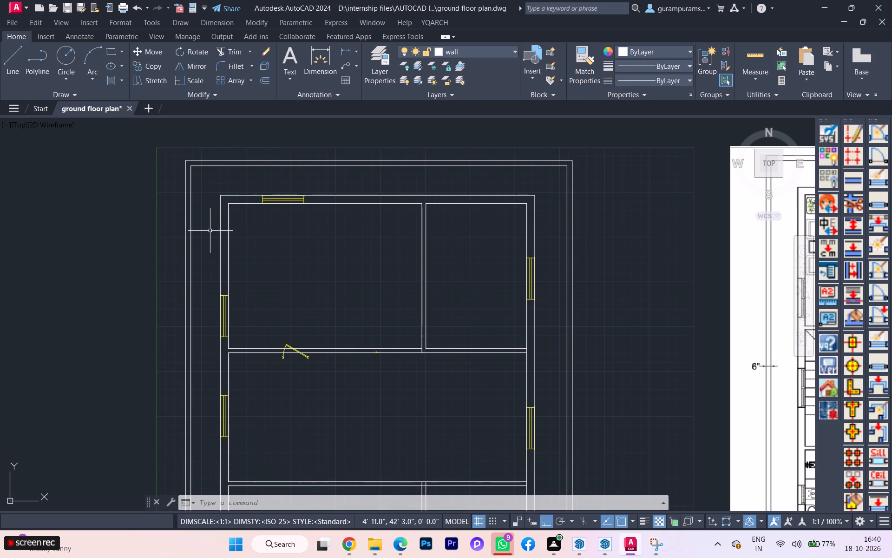
scroll(241, 221, down, 1)
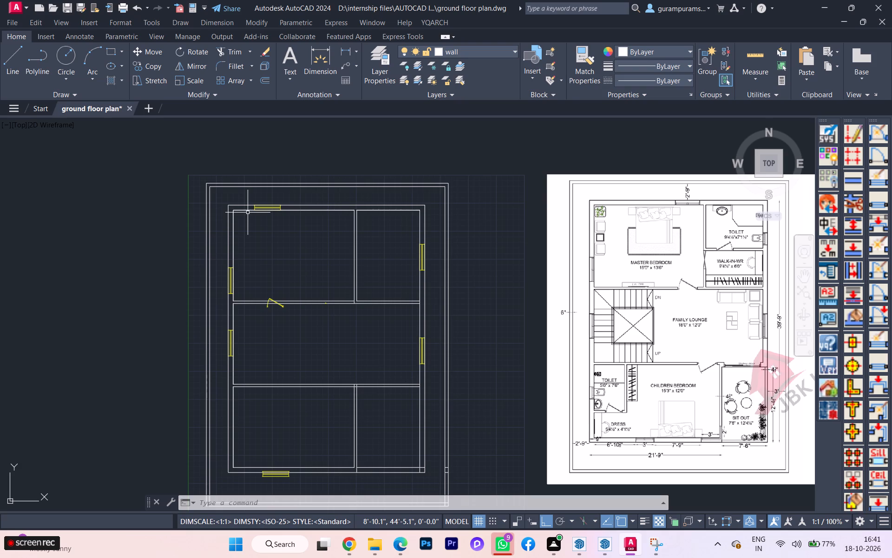
scroll(276, 195, up, 2)
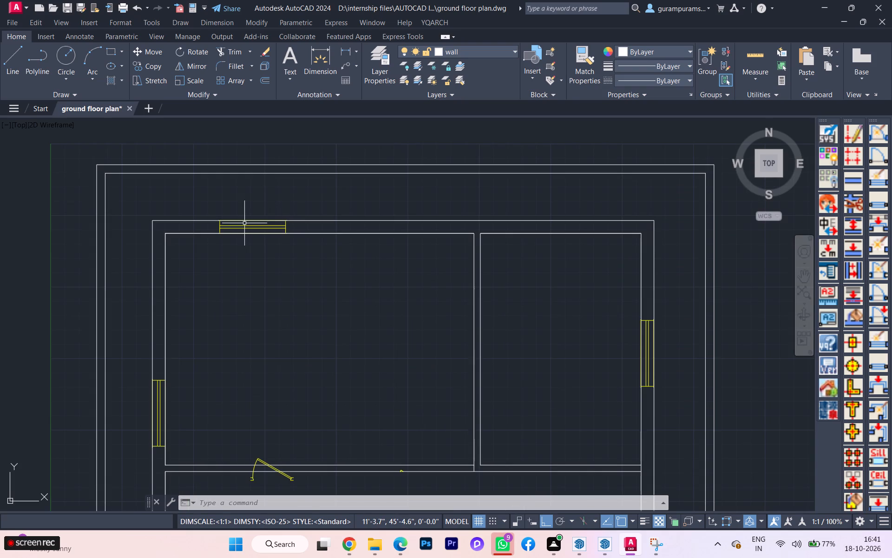
click(244, 223)
click(233, 229)
key(m)
key(Return)
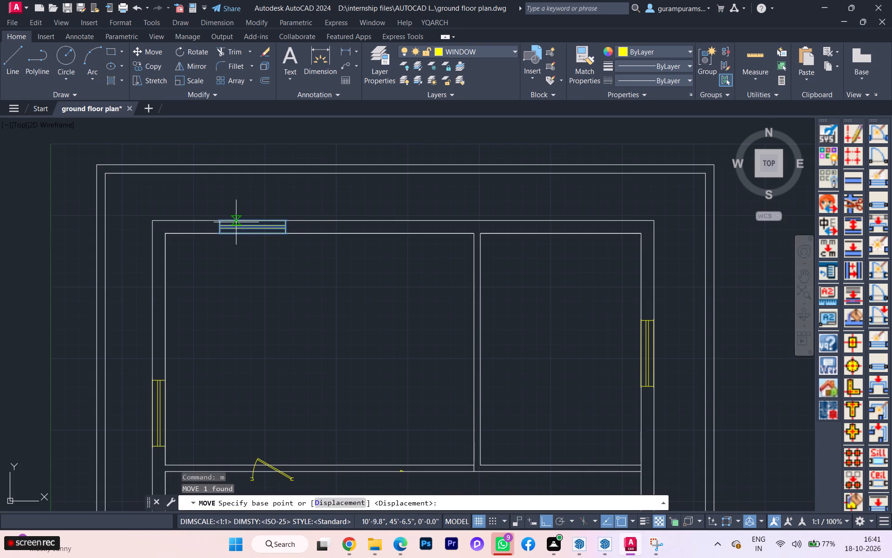
scroll(251, 226, up, 1)
click(250, 228)
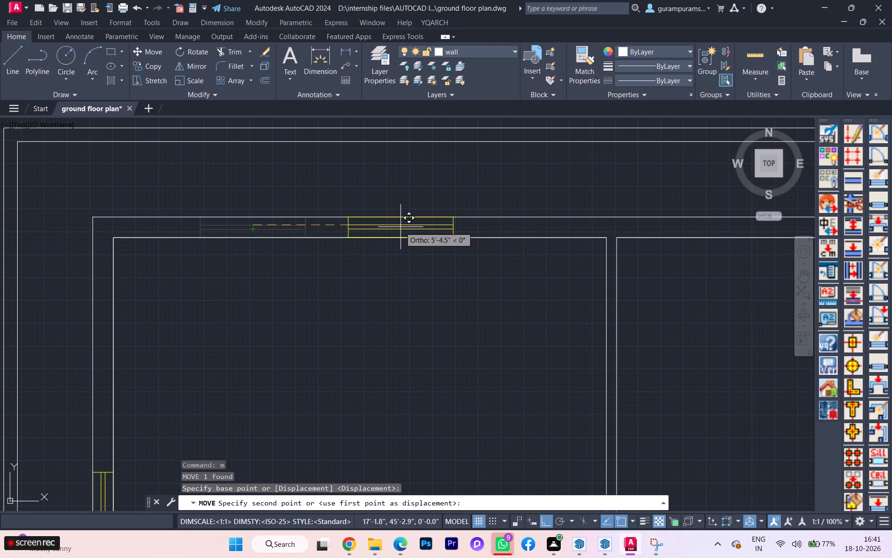
click(416, 227)
Move the window at the lower-left room's bottom wall straight up so it sits flush within the outer wall.
key(space)
scroll(190, 240, down, 2)
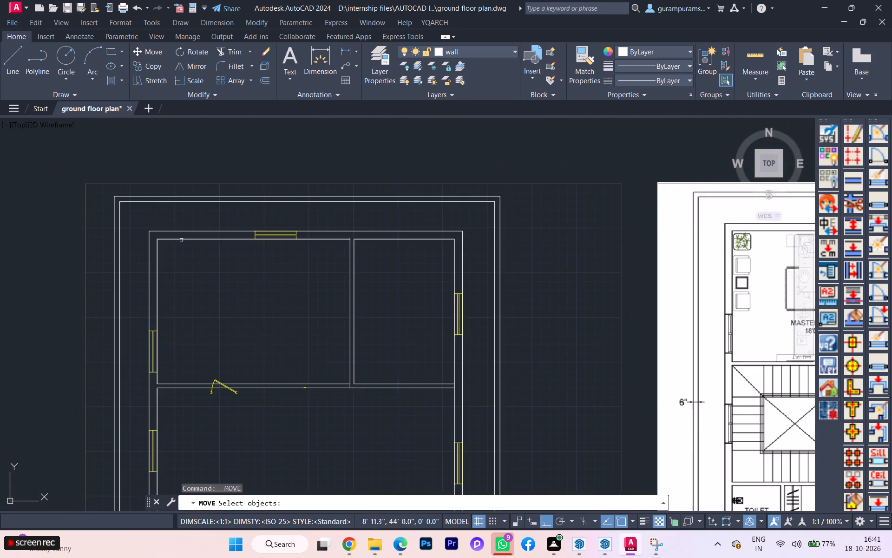
scroll(175, 237, down, 1)
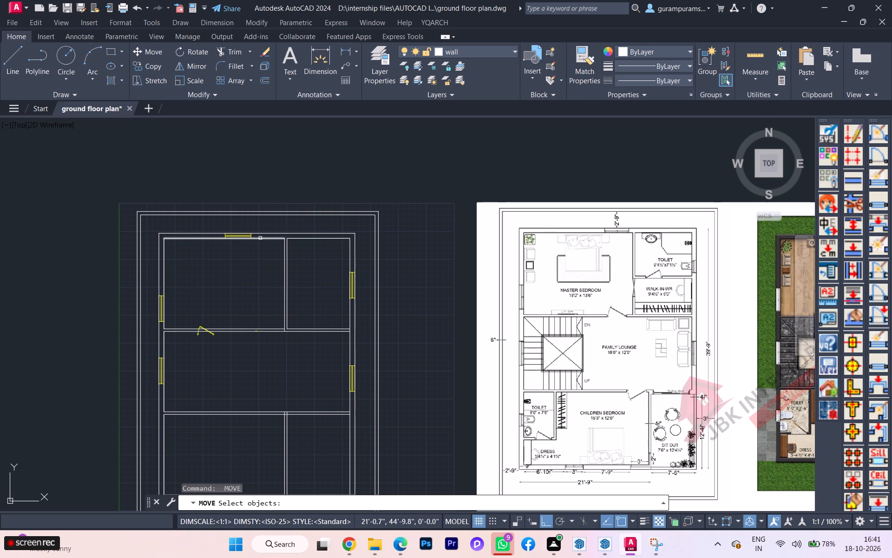
scroll(260, 238, down, 1)
scroll(195, 326, up, 1)
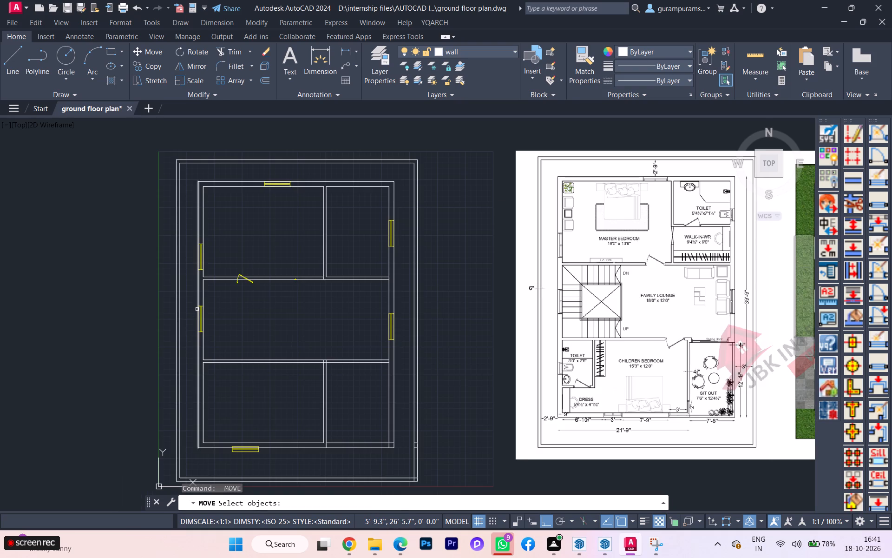
scroll(228, 428, up, 2)
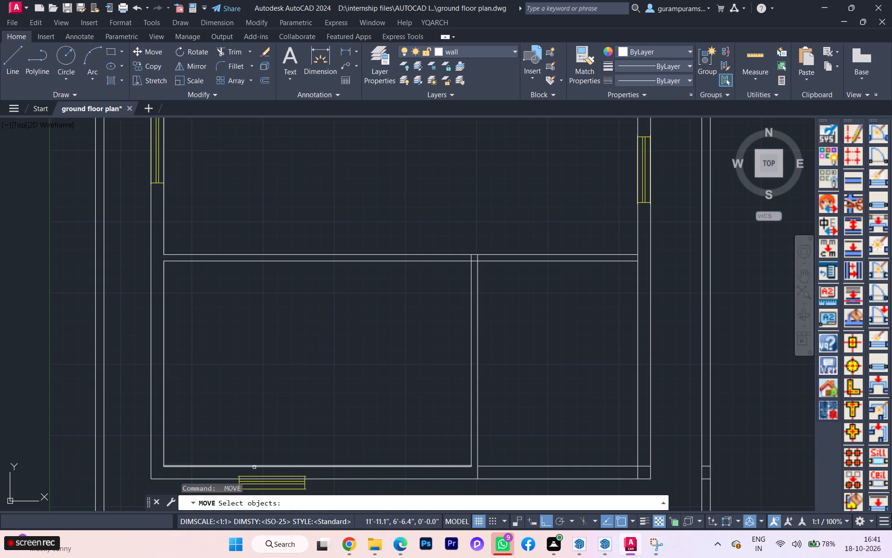
click(265, 487)
click(263, 483)
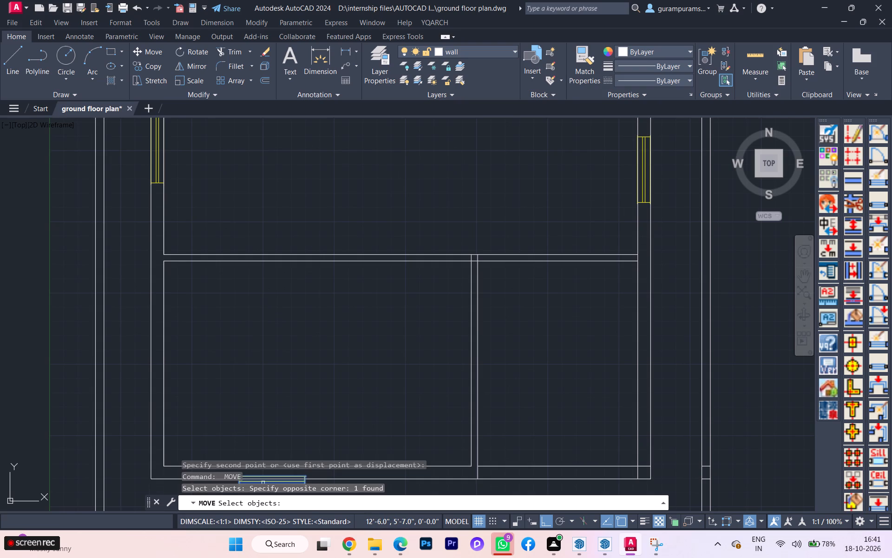
scroll(229, 404, down, 2)
key(m)
key(Return)
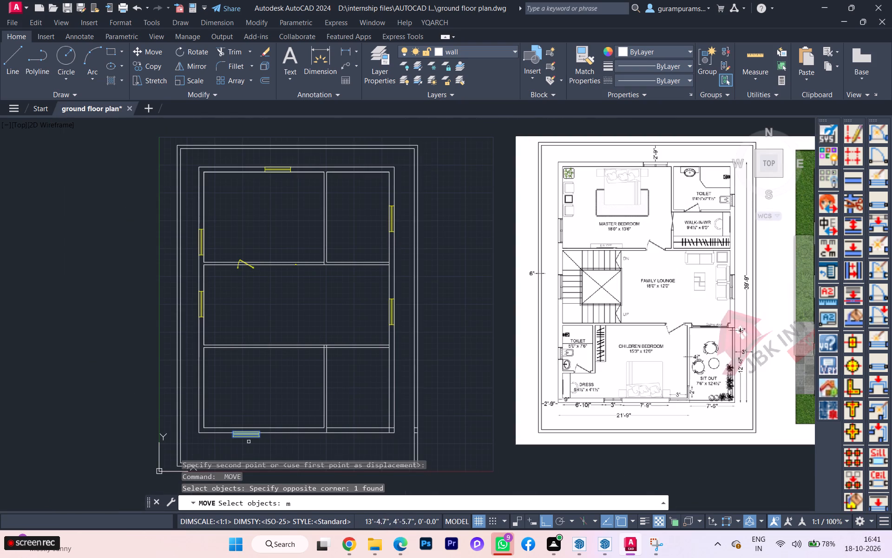
scroll(256, 449, up, 3)
key(Return)
scroll(230, 428, up, 1)
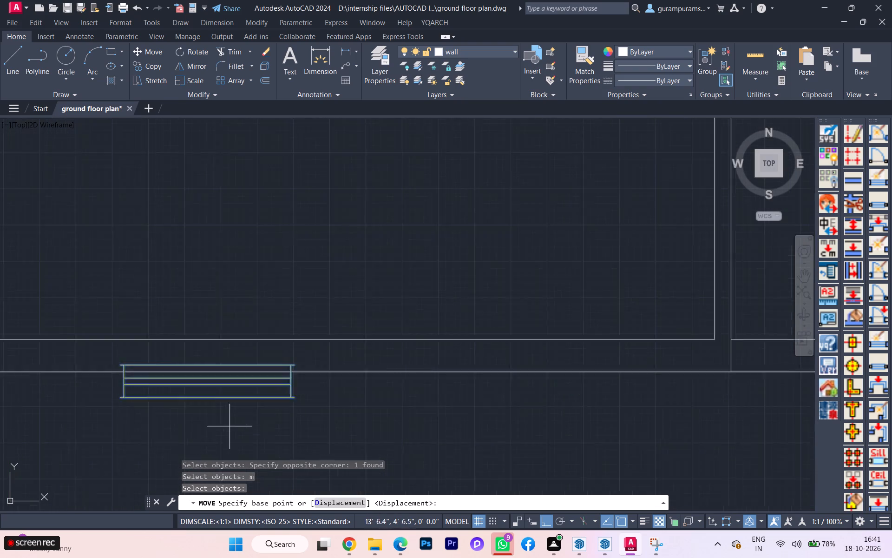
scroll(229, 425, up, 1)
click(192, 385)
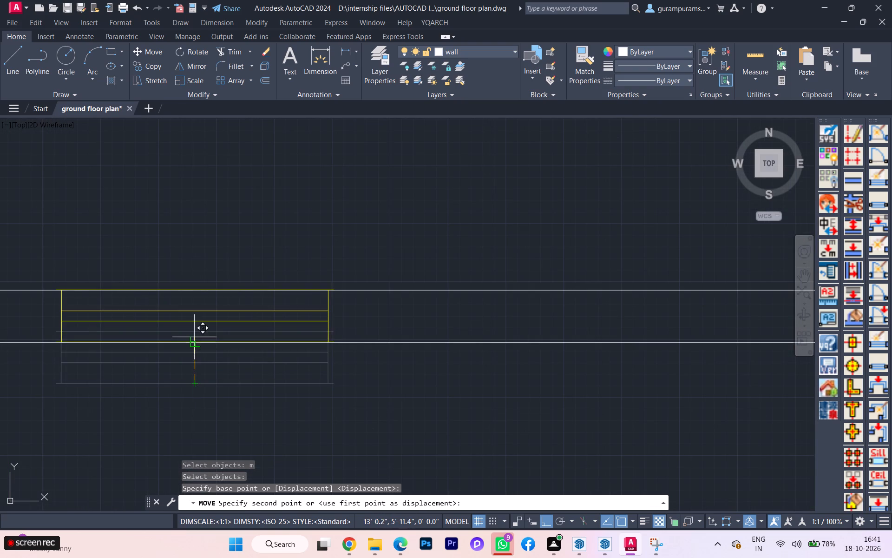
click(190, 343)
key(space)
scroll(178, 360, down, 3)
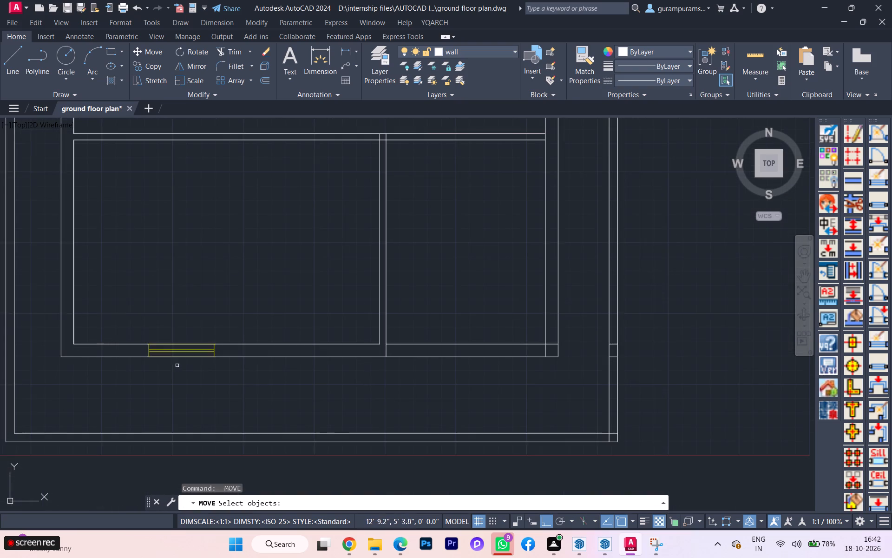
scroll(177, 382, down, 1)
key(Escape)
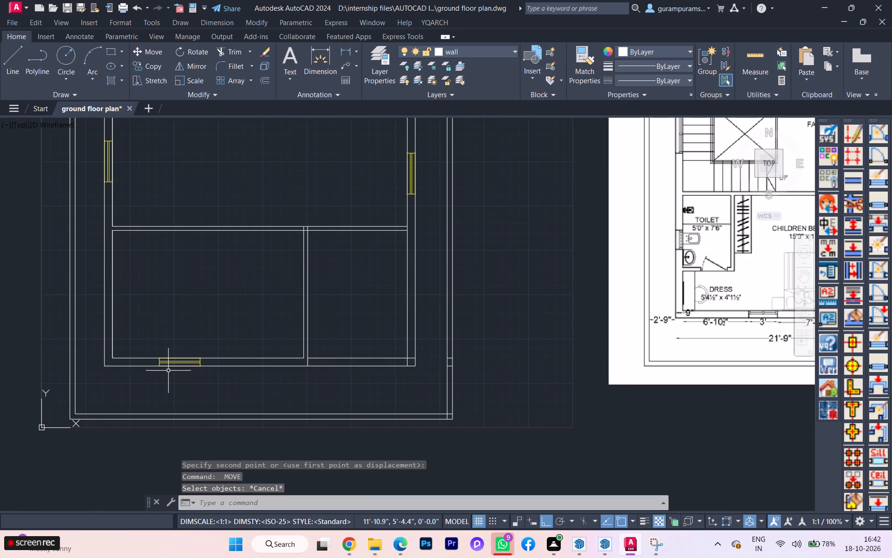
Draw a 3' wide window, 9" thick, along the children bedroom's bottom outer wall, starting from the inner corner at the sit-out partition.
scroll(167, 370, down, 1)
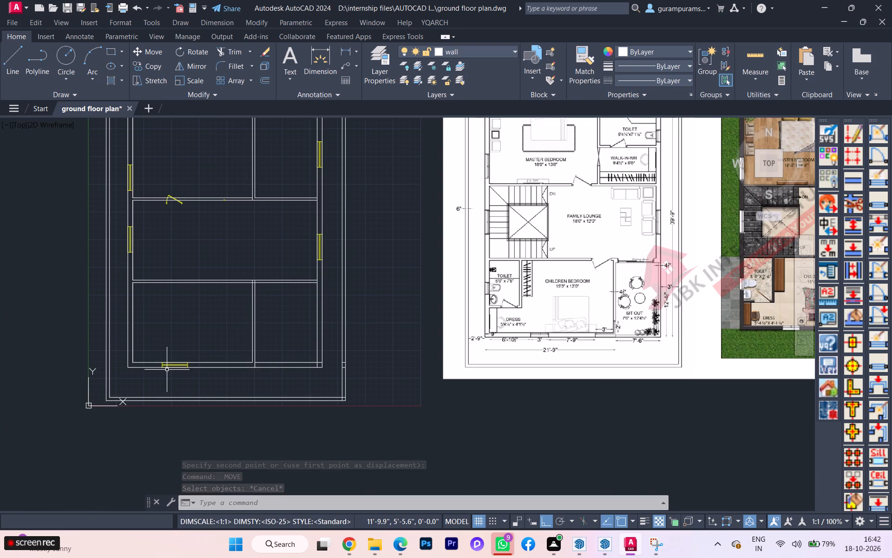
scroll(167, 369, up, 2)
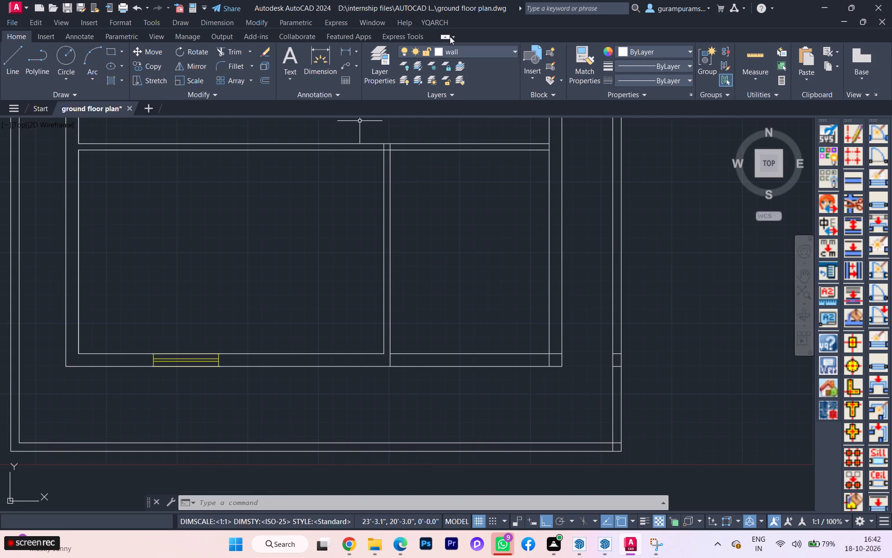
click(442, 19)
click(451, 60)
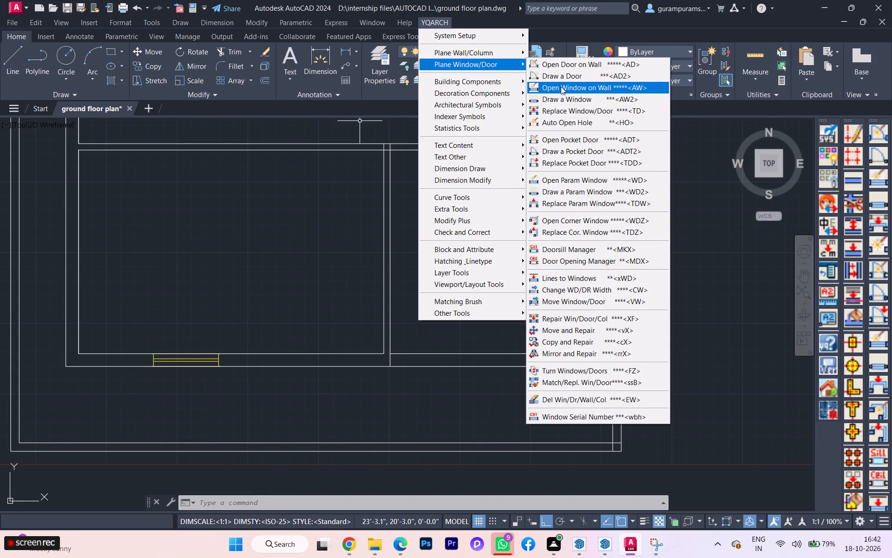
click(562, 96)
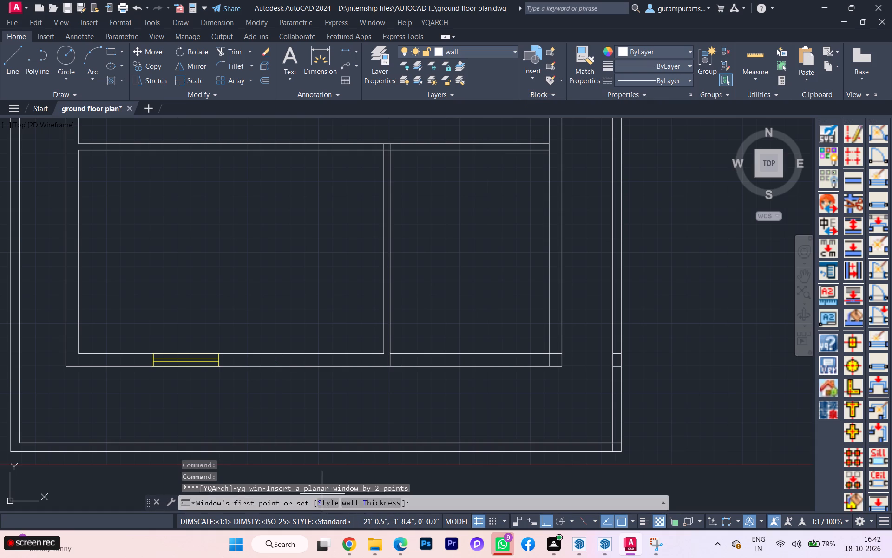
click(325, 499)
click(323, 166)
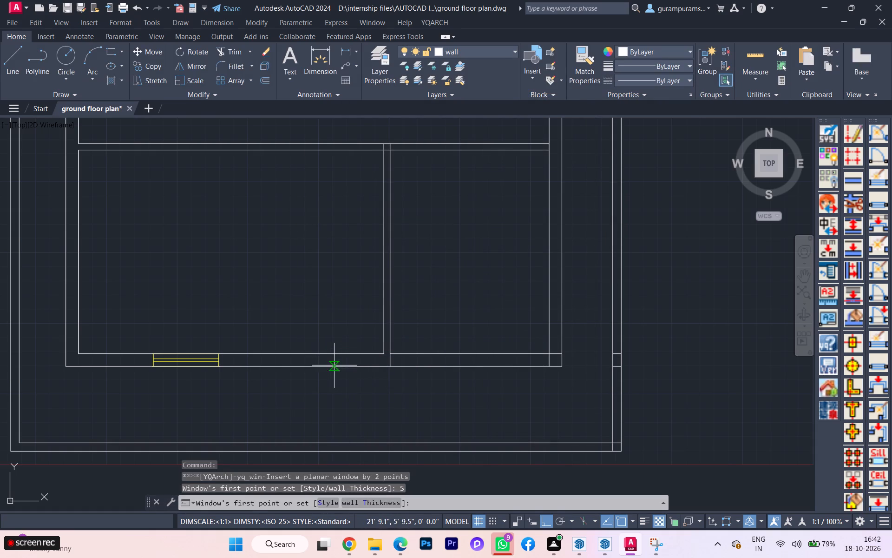
scroll(334, 362, up, 1)
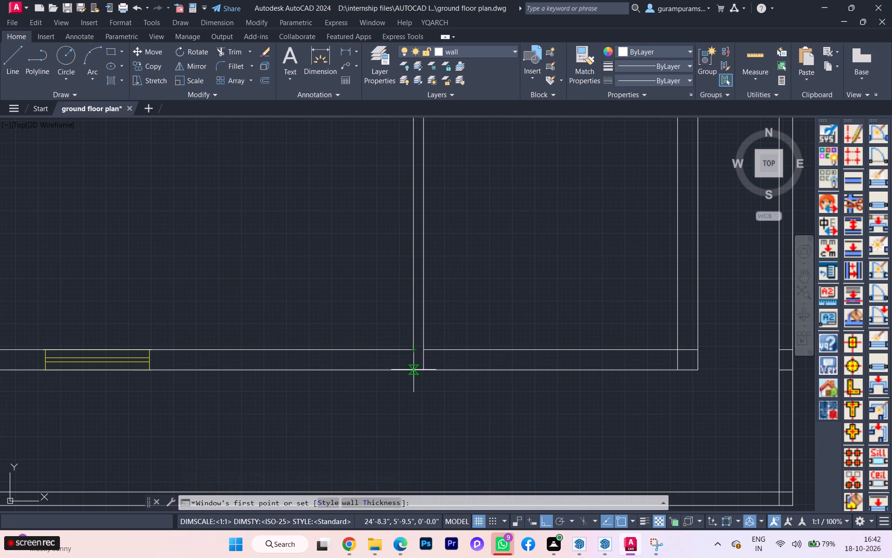
scroll(413, 370, down, 3)
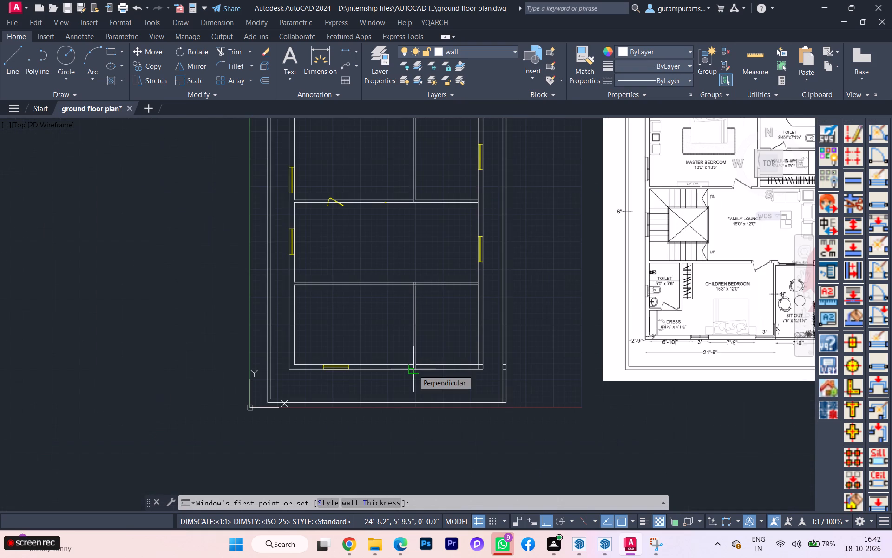
scroll(413, 370, up, 3)
scroll(355, 372, down, 2)
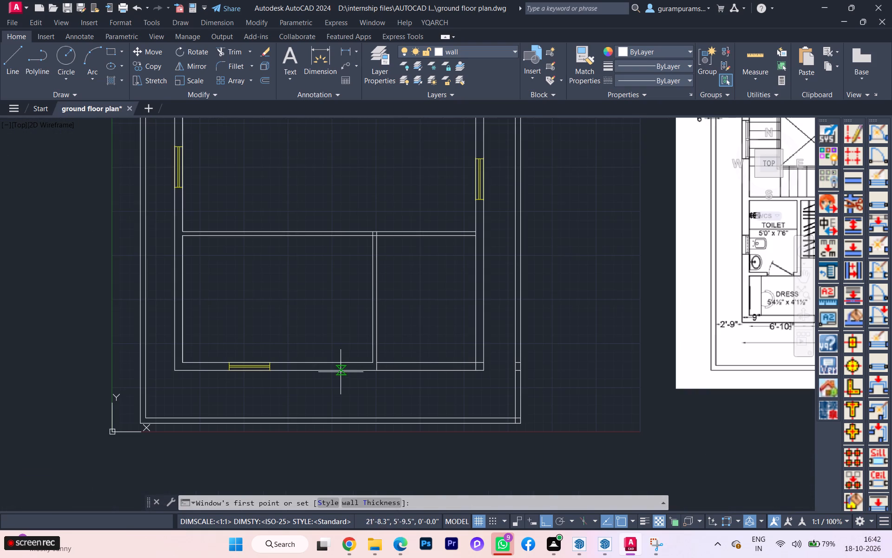
scroll(744, 311, down, 2)
scroll(698, 317, up, 2)
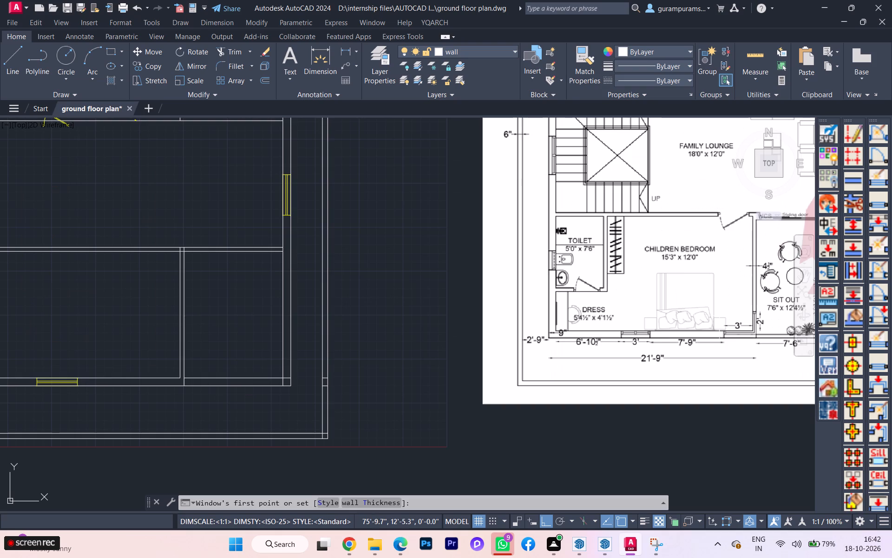
scroll(514, 352, down, 1)
scroll(343, 369, up, 2)
scroll(228, 366, up, 1)
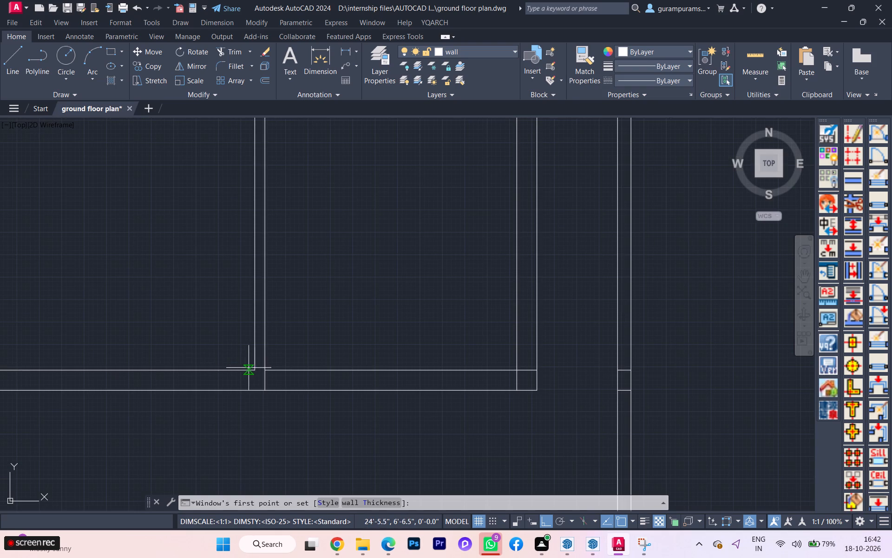
click(253, 369)
text(3')
key(Return)
key(Return)
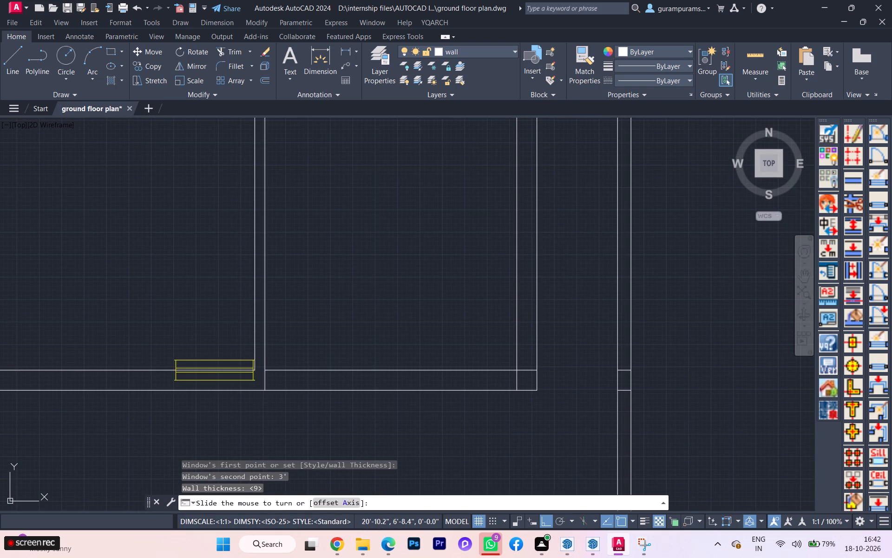
click(206, 365)
Move the new window beside the sit-out partition straight down so it sits flush within the bottom outer wall.
click(204, 355)
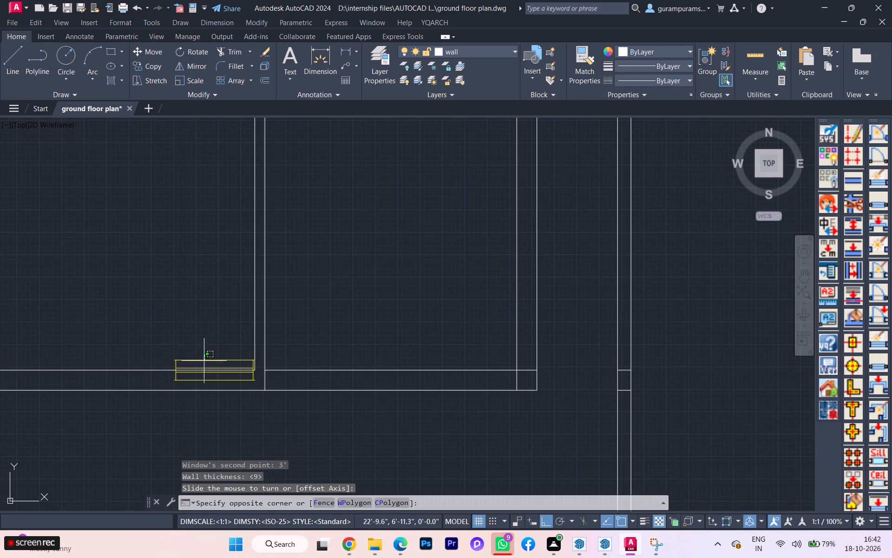
click(203, 357)
click(201, 365)
click(175, 361)
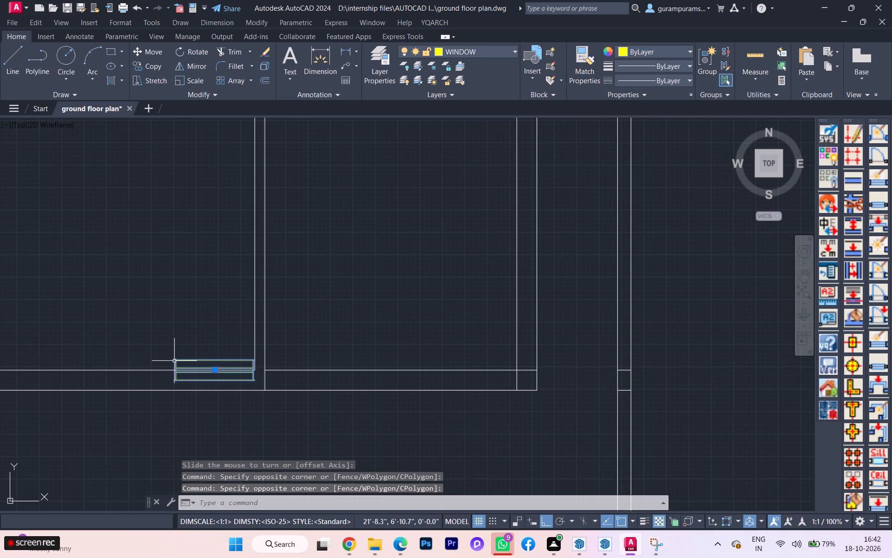
key(m)
key(Return)
scroll(186, 372, up, 4)
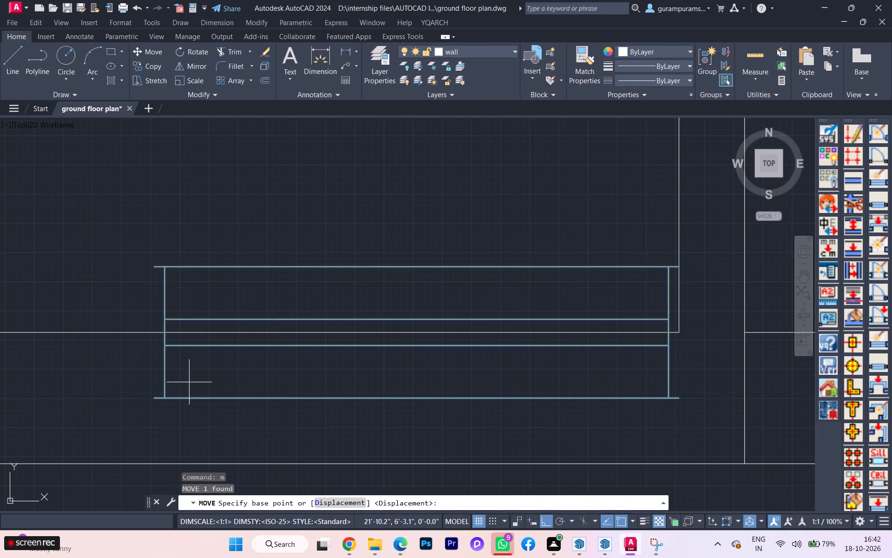
click(287, 398)
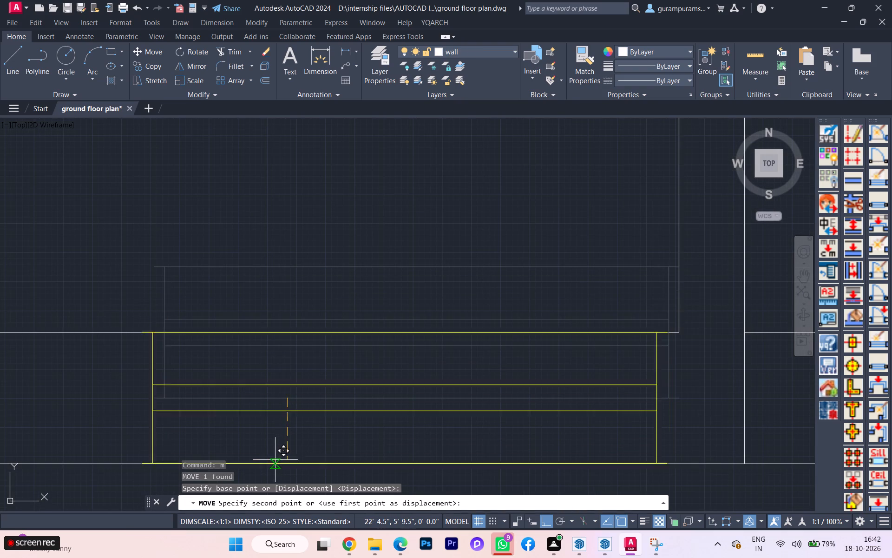
click(283, 463)
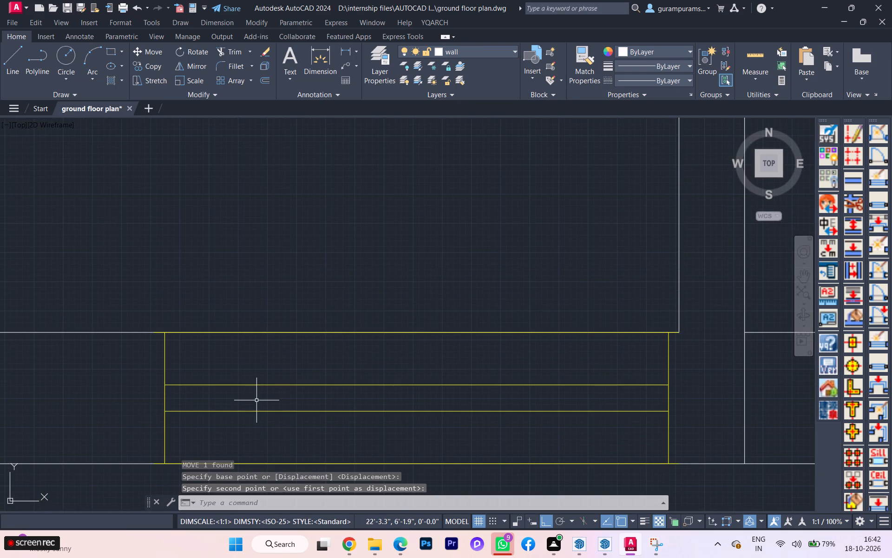
Compare the redrawn plan's walls, windows and doors with the first floor reference images.
key(space)
scroll(255, 400, down, 3)
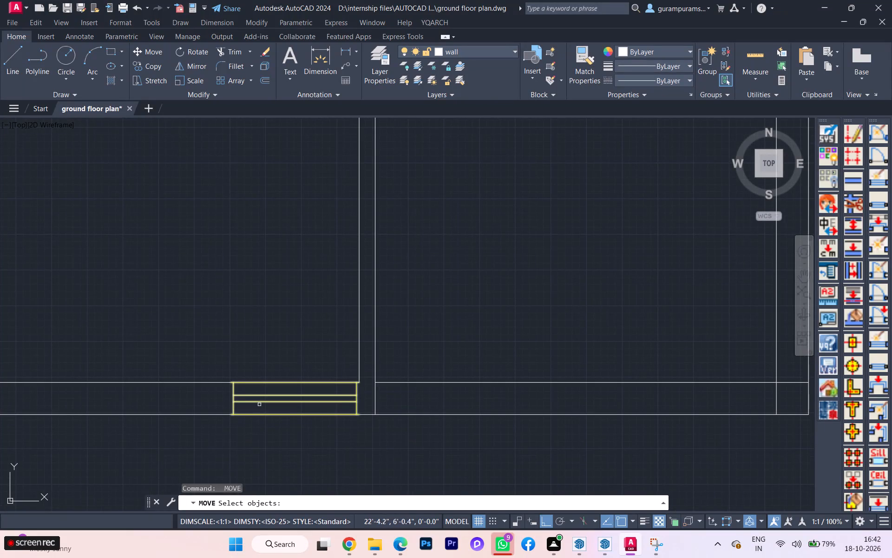
scroll(261, 402, down, 2)
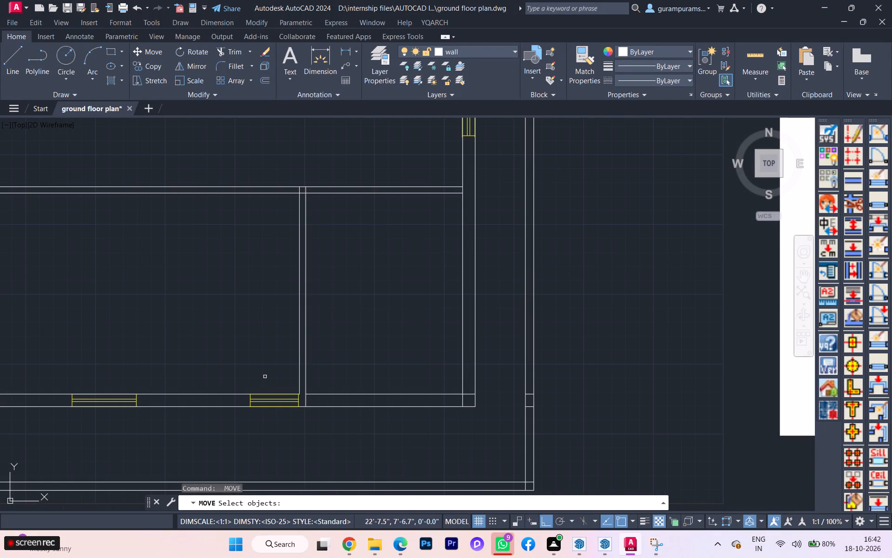
scroll(267, 378, down, 2)
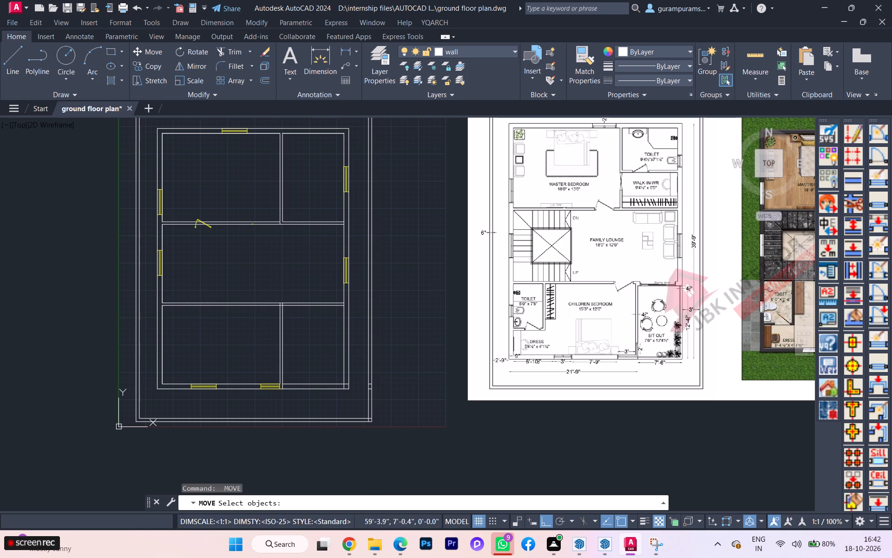
scroll(298, 382, up, 2)
scroll(298, 373, down, 2)
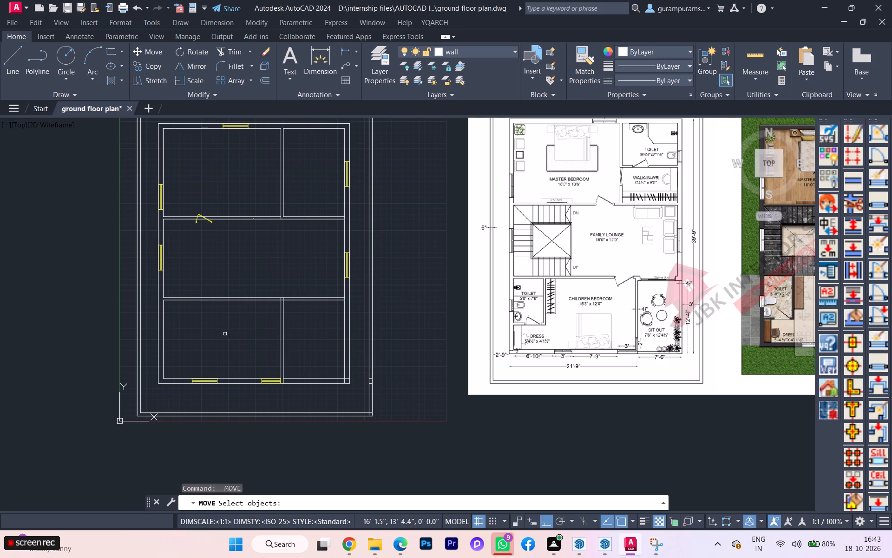
scroll(542, 302, up, 1)
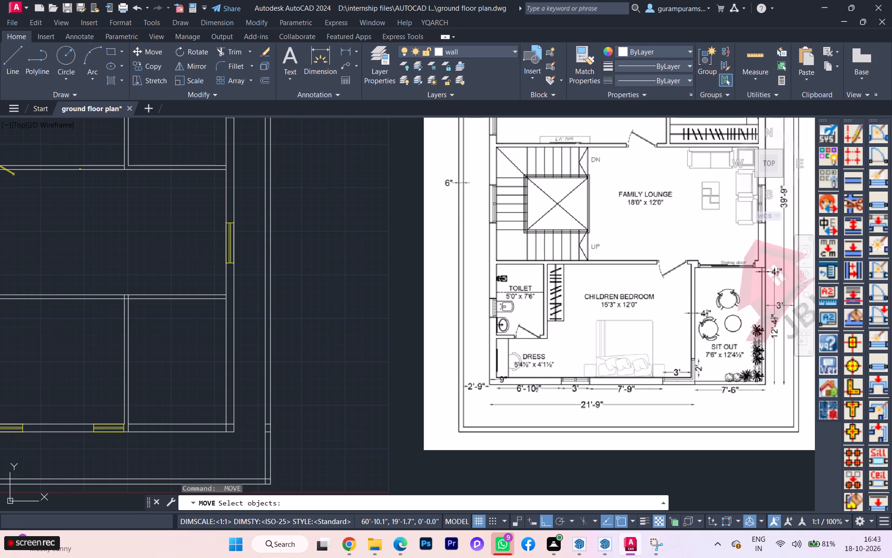
scroll(502, 292, down, 1)
scroll(455, 385, down, 2)
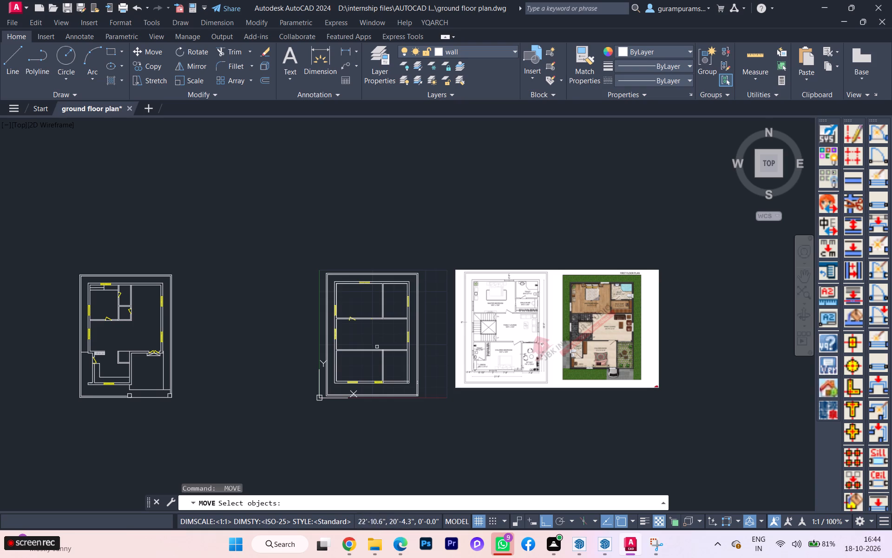
scroll(241, 362, up, 1)
scroll(413, 345, up, 1)
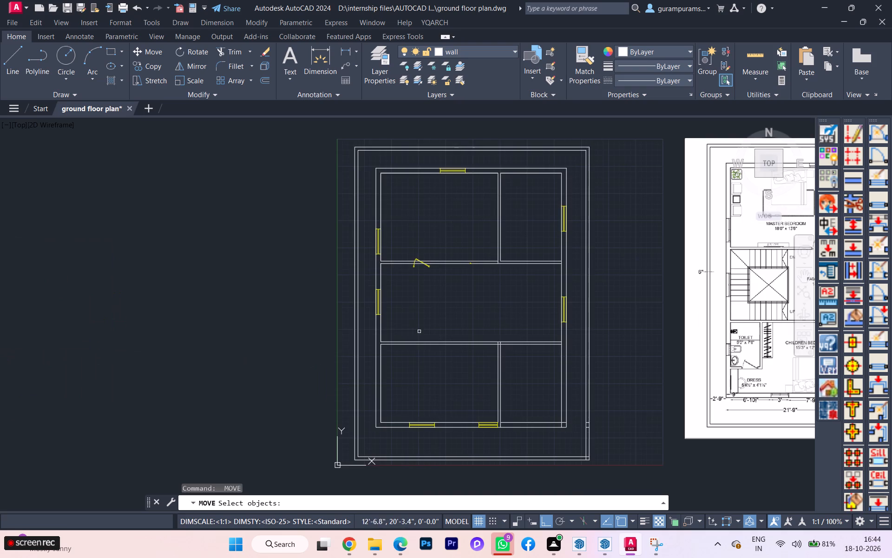
key(Escape)
scroll(277, 338, down, 1)
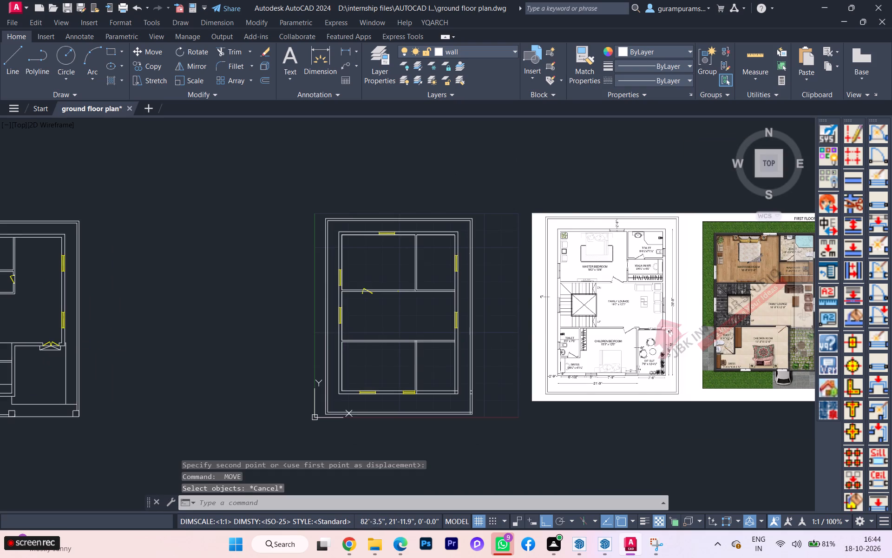
scroll(650, 325, up, 1)
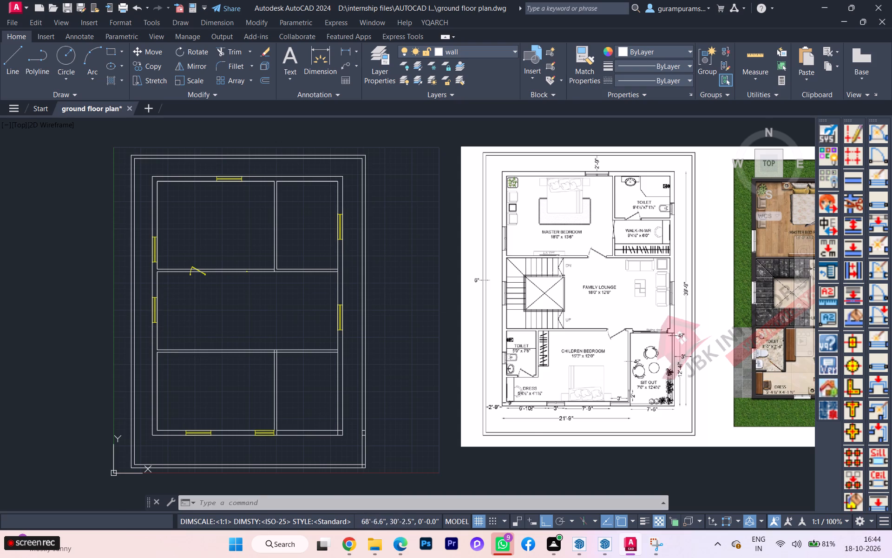
scroll(541, 165, up, 1)
scroll(160, 281, down, 1)
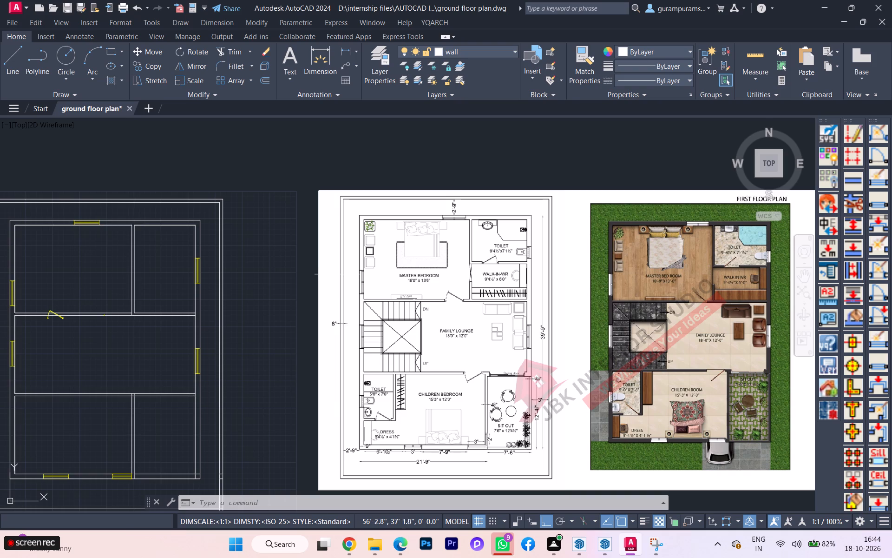
scroll(369, 276, down, 1)
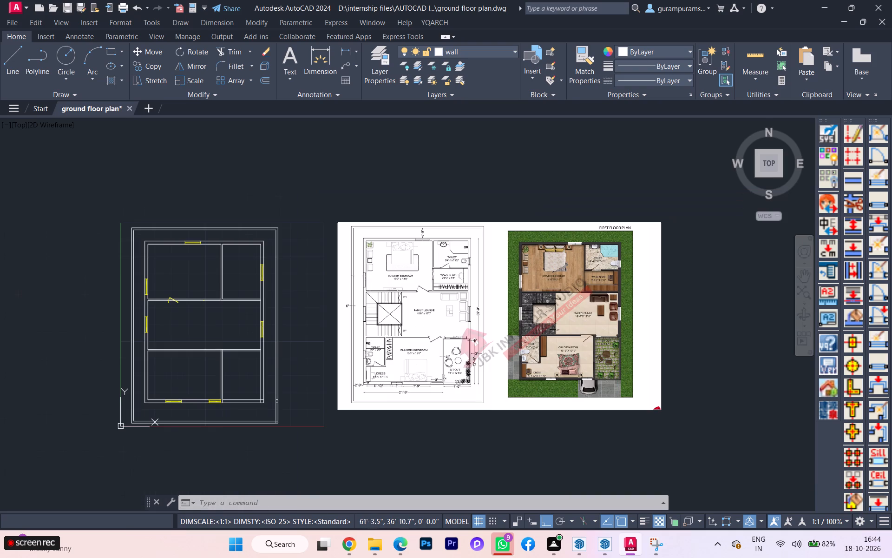
scroll(257, 339, up, 1)
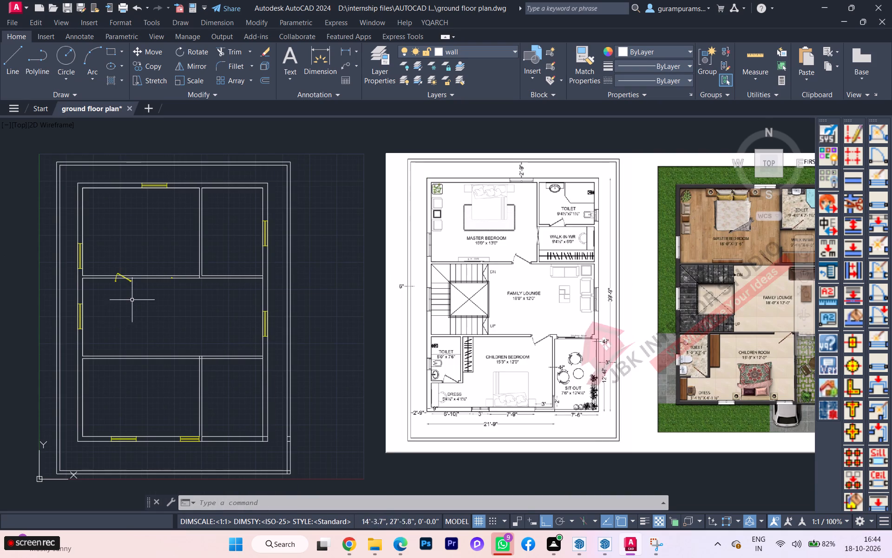
scroll(129, 287, up, 2)
scroll(315, 250, up, 1)
scroll(230, 273, up, 1)
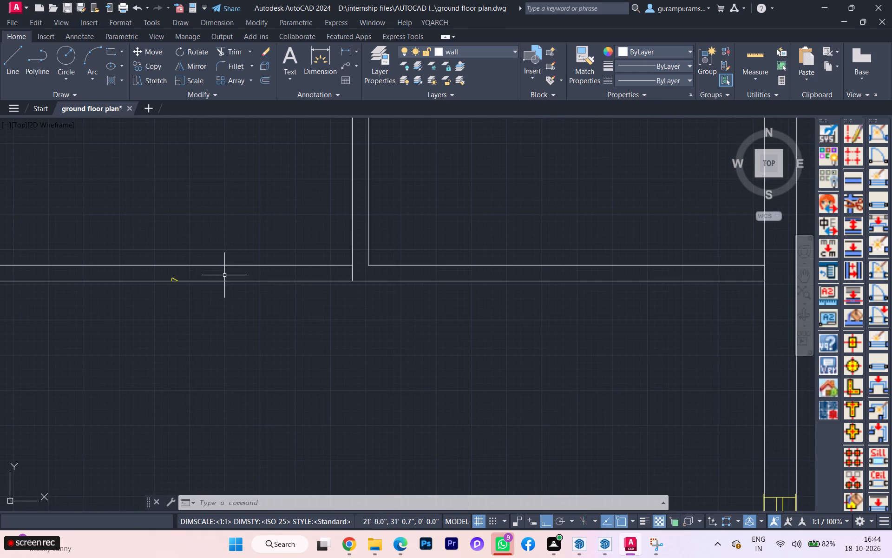
scroll(200, 279, down, 1)
scroll(79, 306, down, 1)
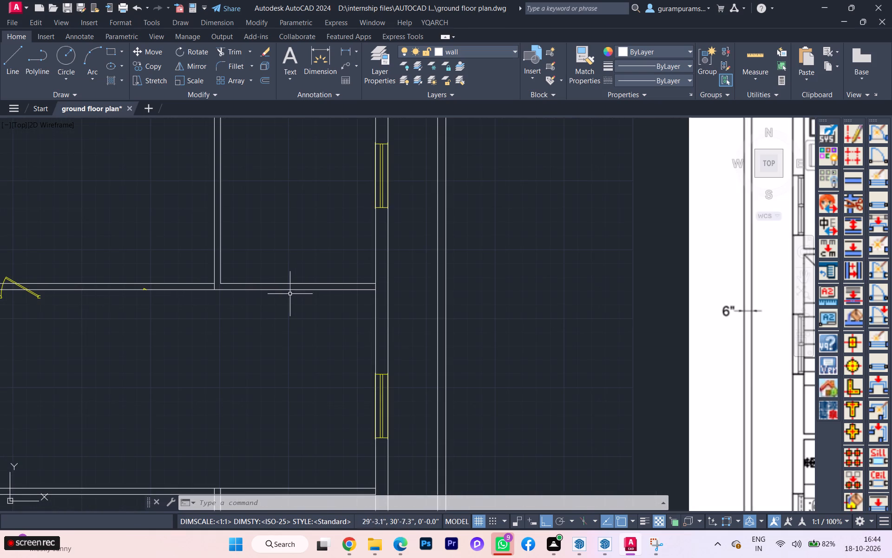
scroll(541, 276, down, 1)
scroll(203, 299, down, 1)
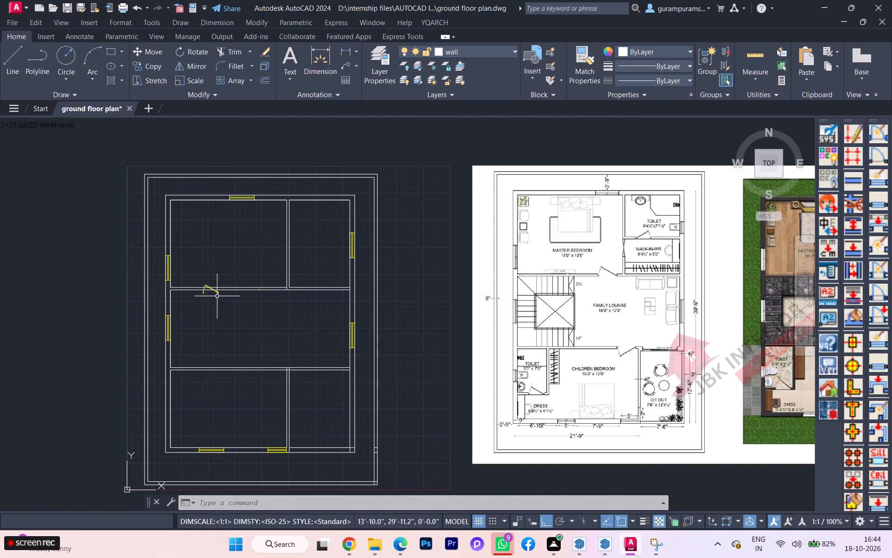
Move the large door from below the master bedroom's bottom wall into that wall, closer to the toilet partition, beside the tiny door.
scroll(226, 296, up, 2)
click(202, 285)
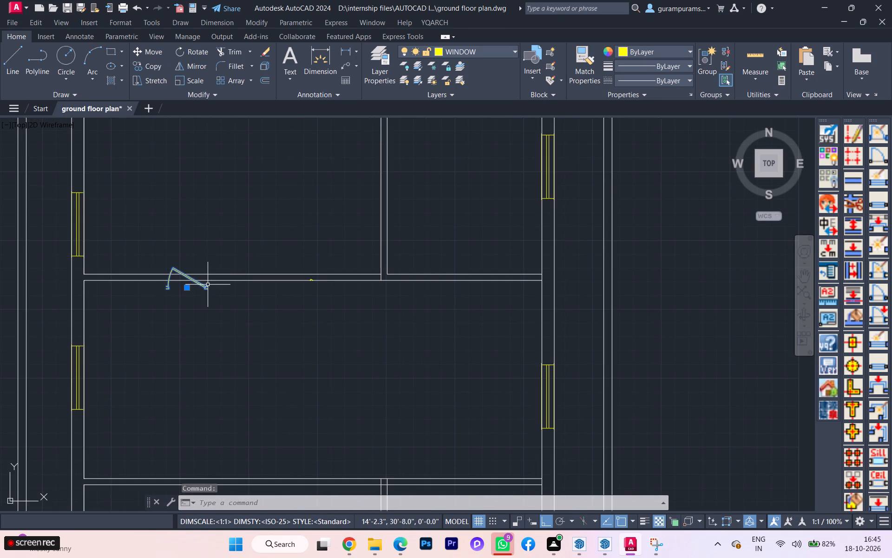
key(m)
key(Return)
scroll(210, 281, up, 3)
scroll(199, 296, down, 1)
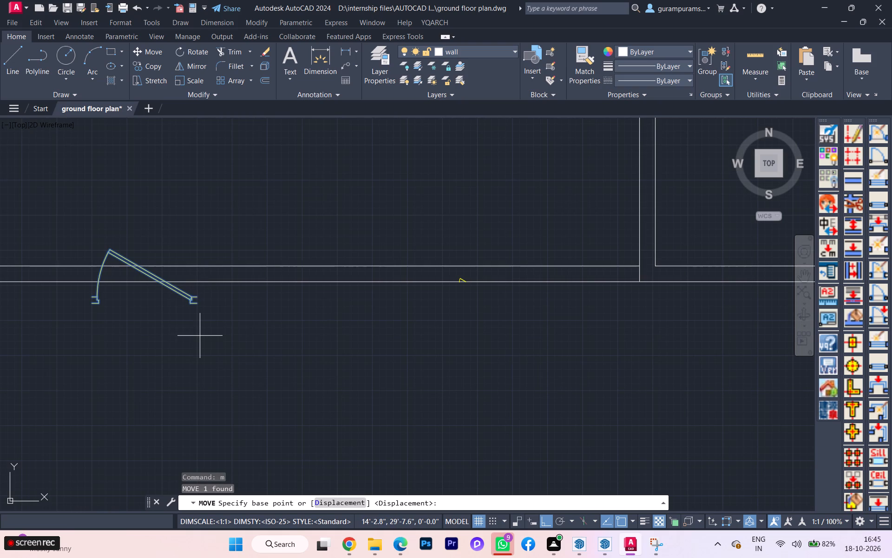
scroll(210, 306, up, 2)
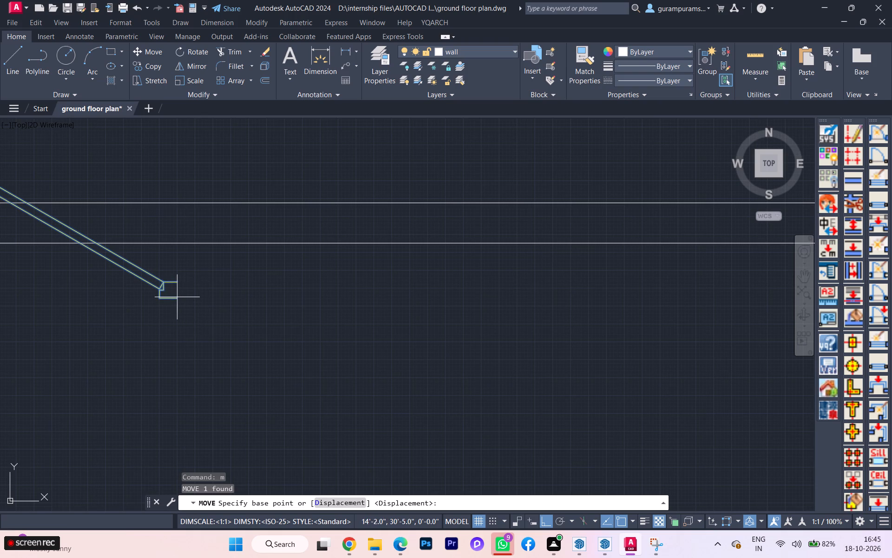
click(171, 281)
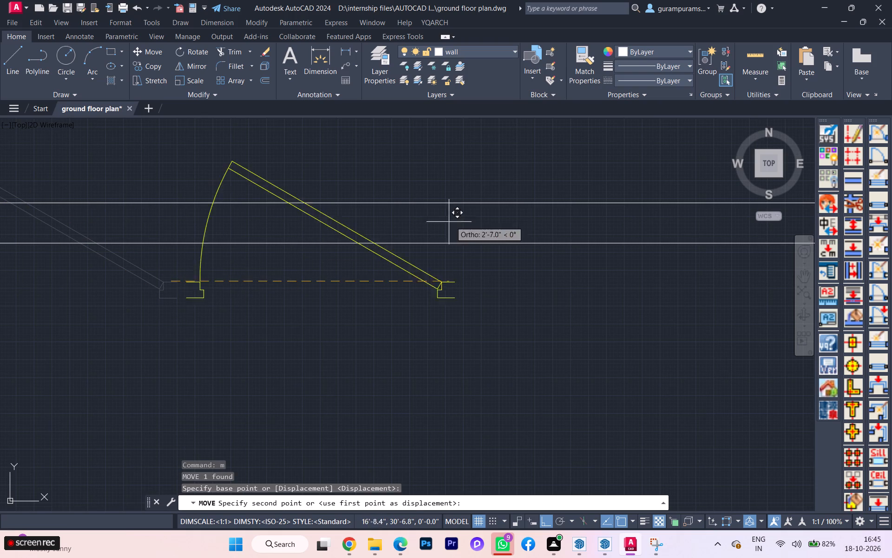
key(F8)
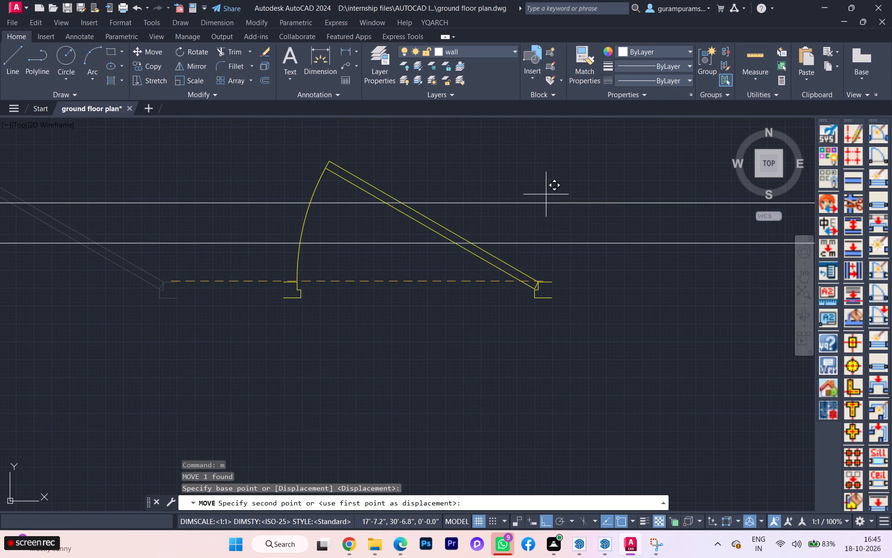
scroll(564, 224, down, 3)
scroll(520, 223, down, 2)
middle_drag(472, 235, 401, 255)
scroll(408, 254, down, 4)
scroll(441, 252, up, 2)
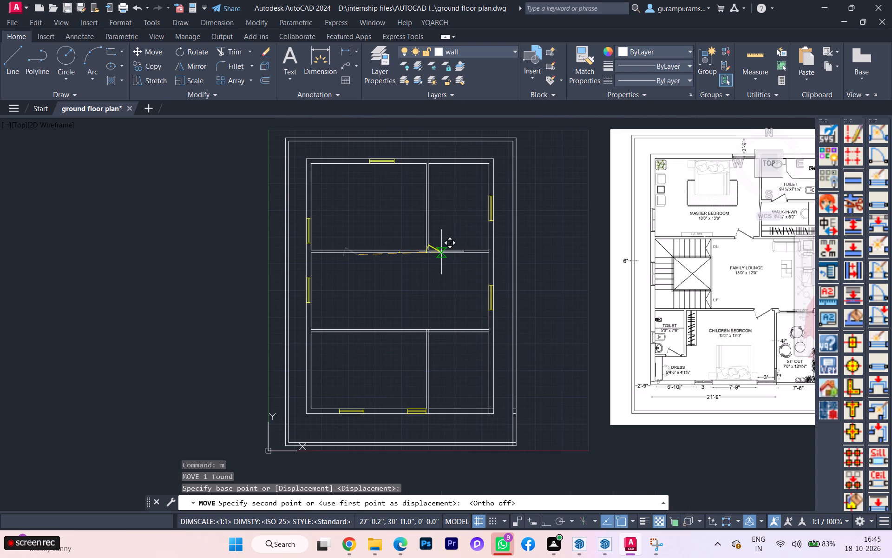
scroll(469, 252, up, 3)
scroll(265, 239, up, 2)
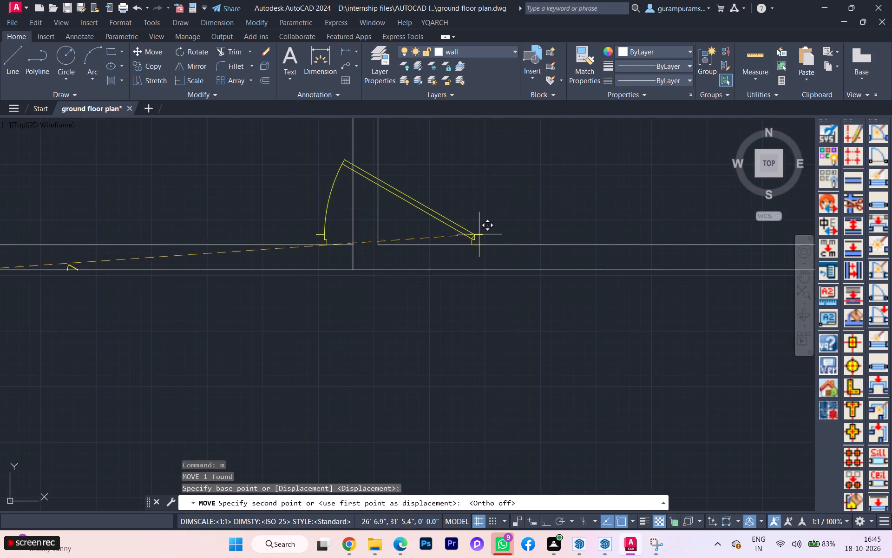
scroll(479, 237, down, 2)
scroll(539, 236, down, 2)
scroll(423, 233, up, 2)
scroll(465, 236, up, 1)
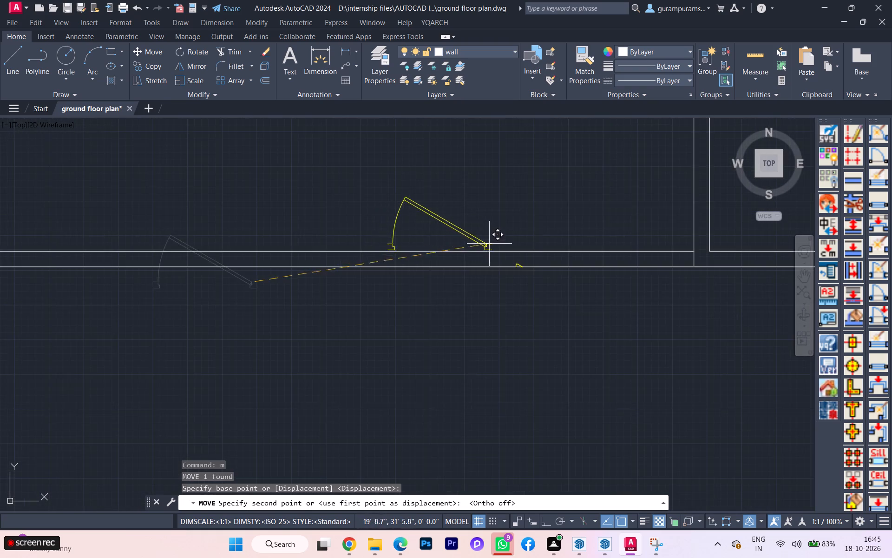
scroll(498, 248, up, 3)
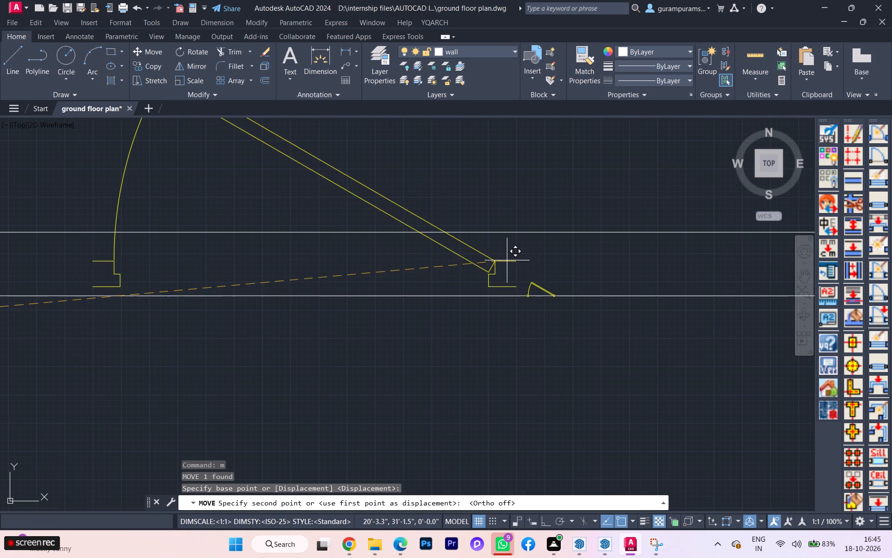
click(497, 249)
scroll(544, 253, down, 2)
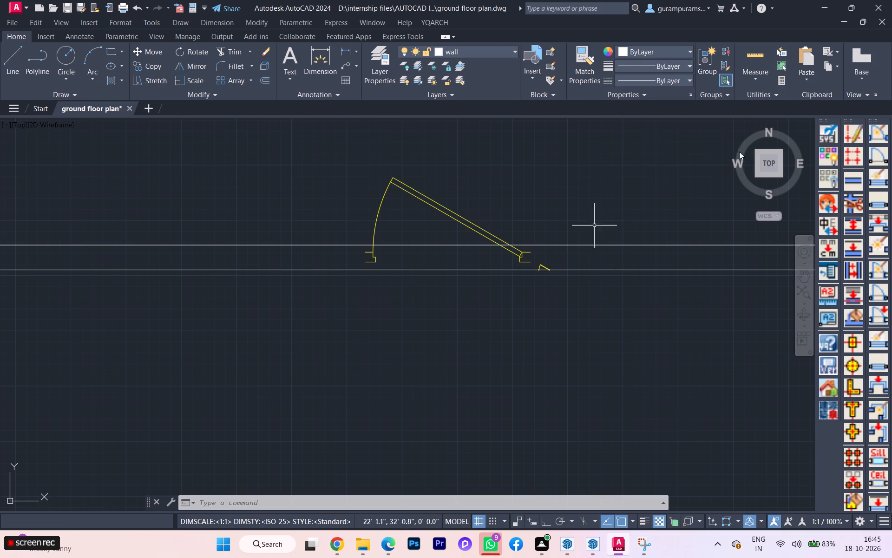
Draw a vertical jamb line at the outer edge of the door's hinge-side frame, spanning both wall lines.
key(l)
key(Return)
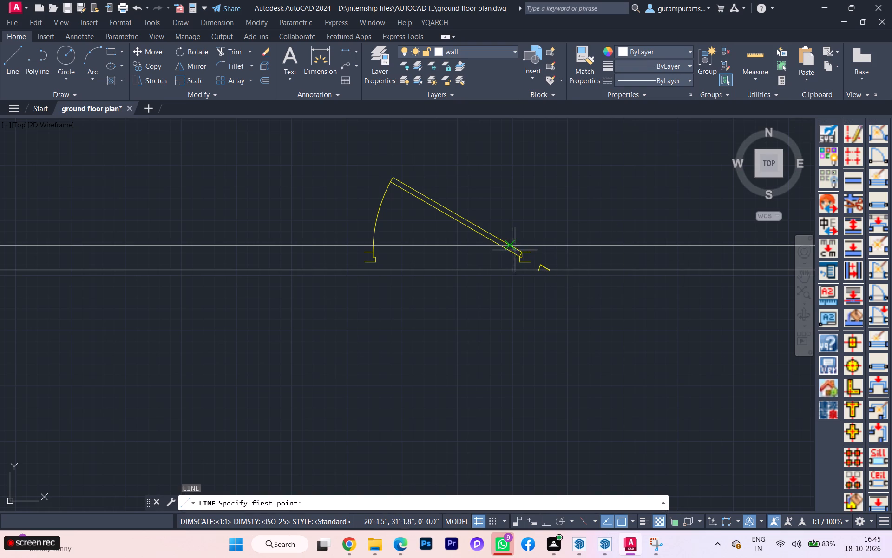
scroll(516, 250, up, 3)
click(561, 257)
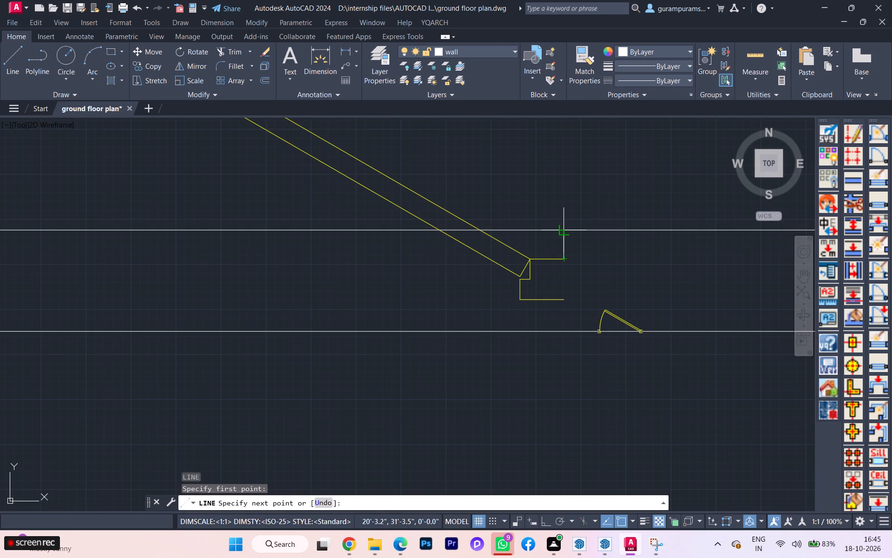
click(561, 227)
key(space)
click(563, 258)
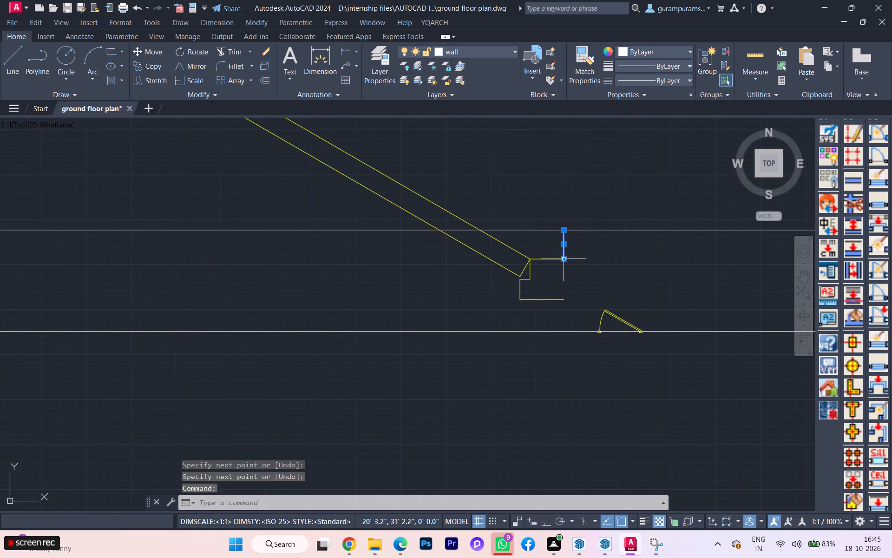
click(563, 260)
click(569, 333)
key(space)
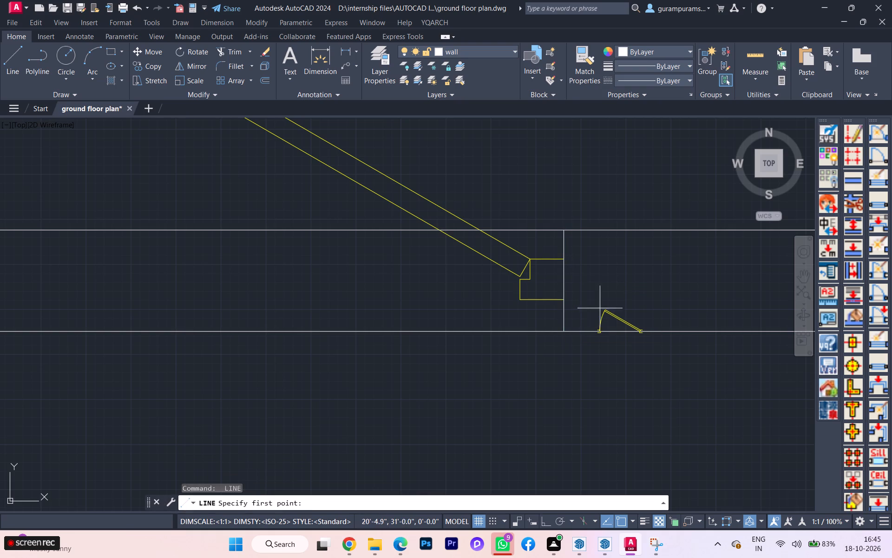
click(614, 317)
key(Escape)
Delete the tiny stray door beside the hinge-side jamb line.
click(610, 319)
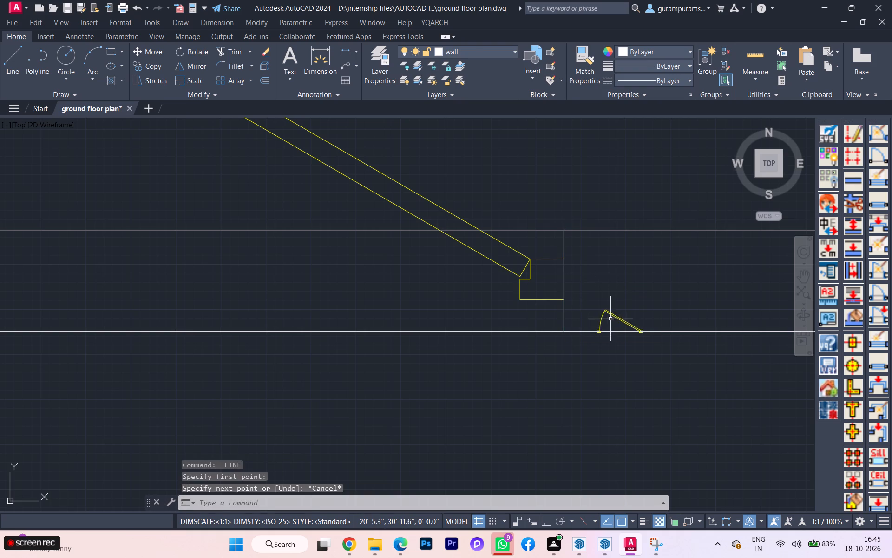
click(598, 295)
key(Delete)
Draw a vertical jamb line at the outer edge of the door's latch-side frame, from the upper to the lower wall line.
scroll(597, 320, down, 5)
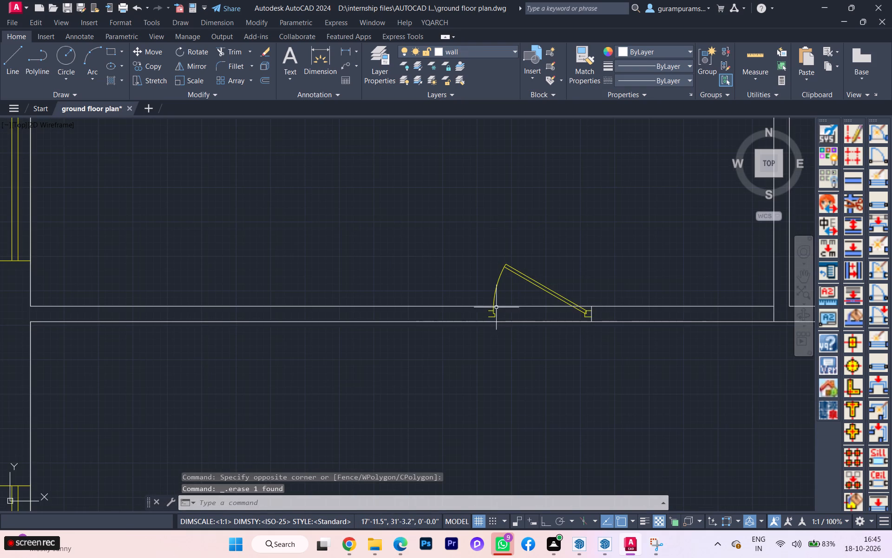
key(l)
key(Return)
scroll(494, 319, down, 2)
scroll(494, 319, up, 5)
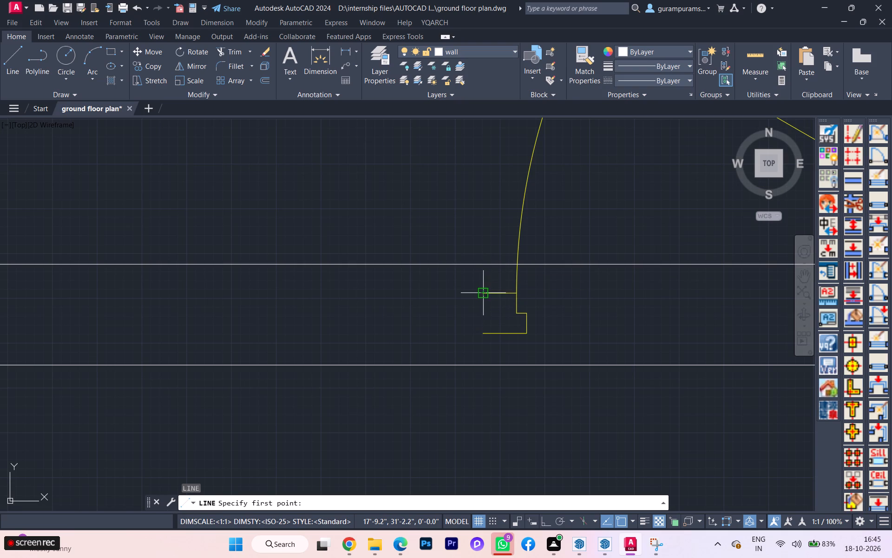
click(483, 291)
click(483, 264)
click(485, 293)
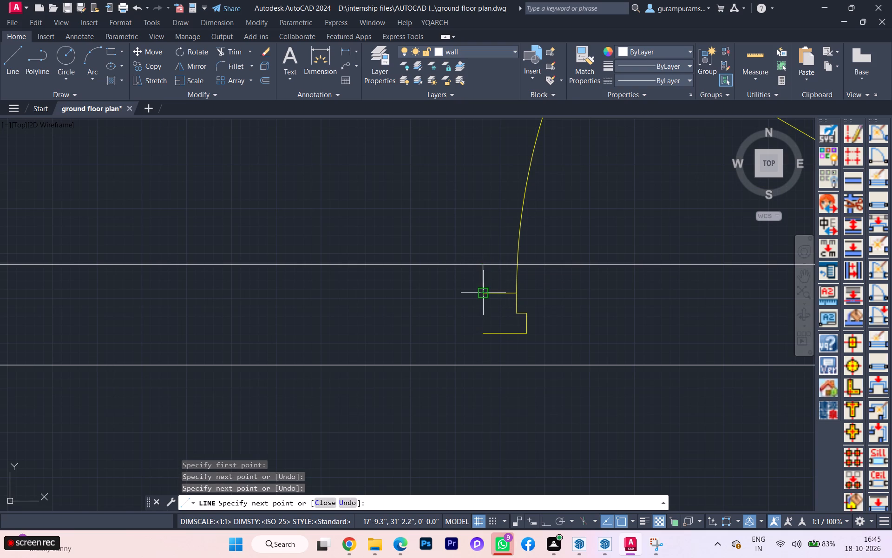
click(485, 368)
key(space)
Trim all pieces of the upper wall line between the two jamb lines of the master bedroom door.
scroll(462, 290, down, 2)
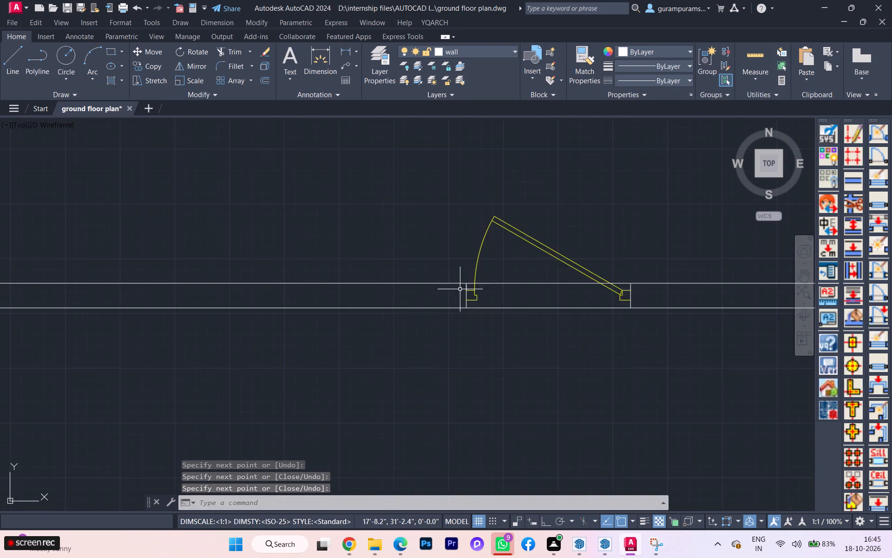
scroll(460, 290, down, 4)
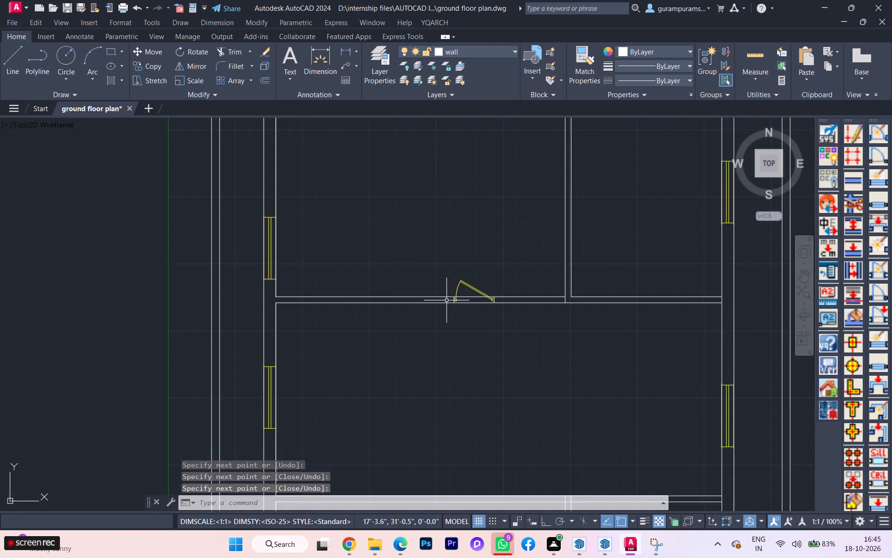
scroll(446, 292, down, 2)
scroll(404, 298, down, 1)
scroll(465, 304, up, 1)
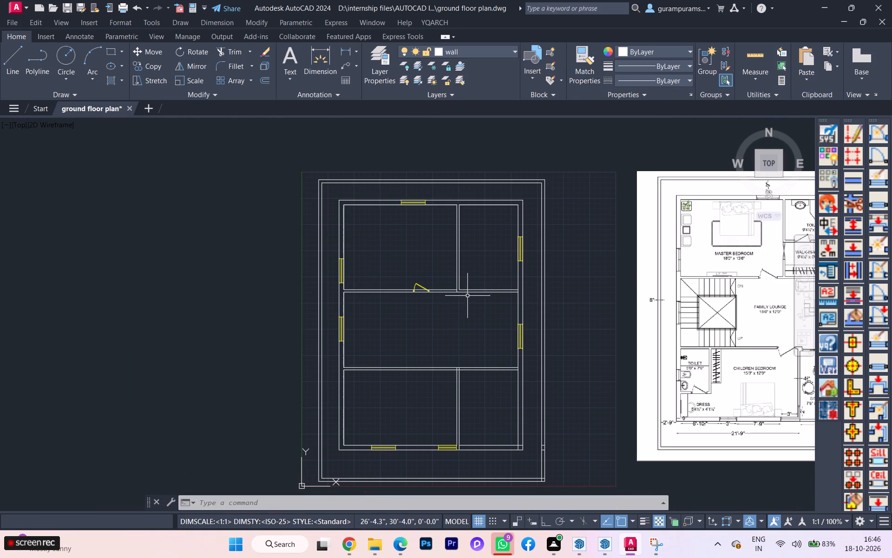
text(tr)
key(Return)
scroll(386, 280, up, 2)
scroll(402, 283, down, 1)
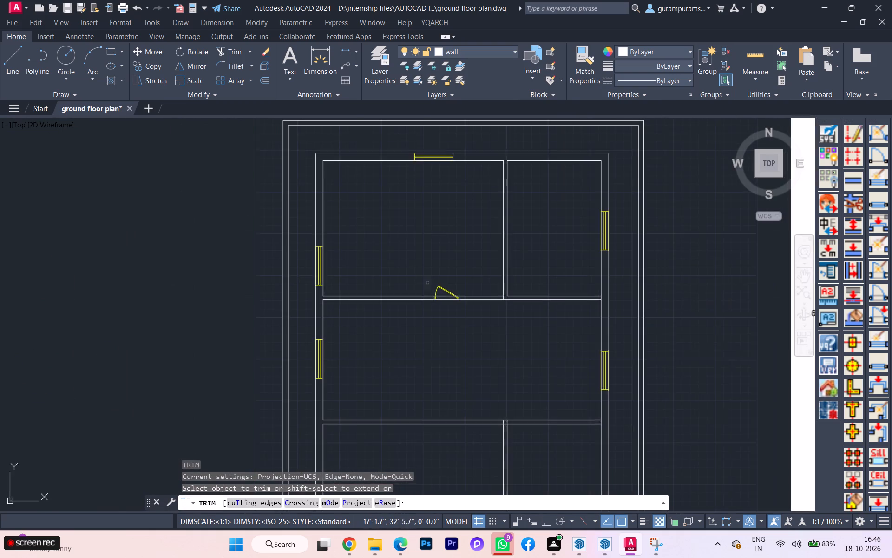
scroll(443, 299, up, 3)
click(446, 293)
scroll(486, 293, up, 3)
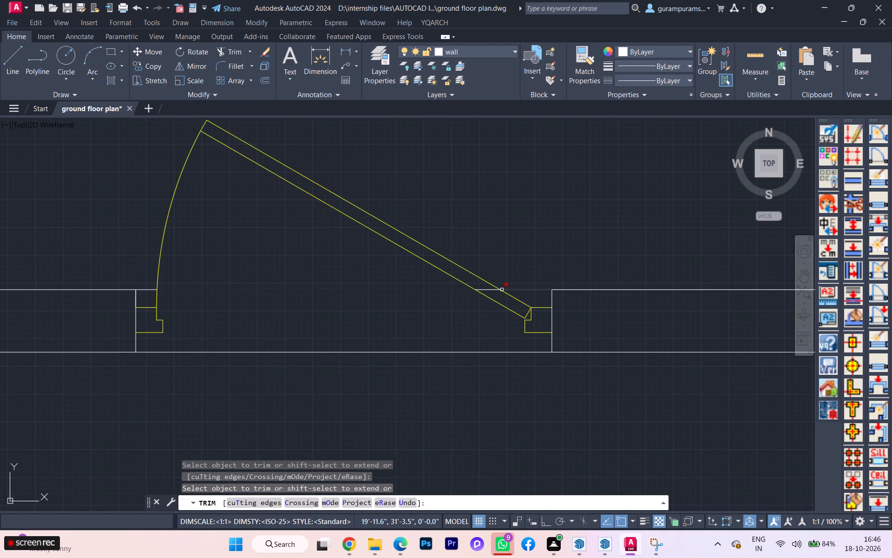
click(487, 289)
click(512, 289)
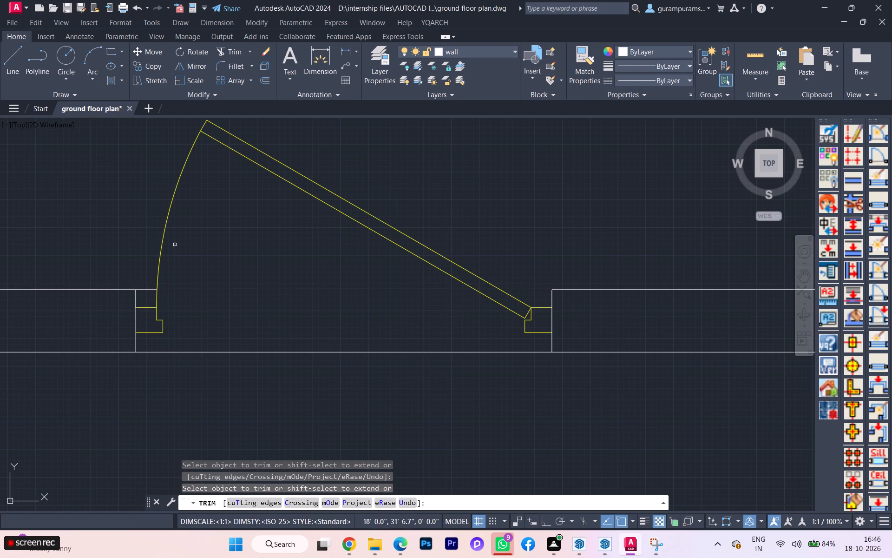
click(143, 291)
Compare the redrawn plan with the first floor reference, checking the door position and the toilet and walk-in wardrobe layout.
scroll(234, 259, down, 3)
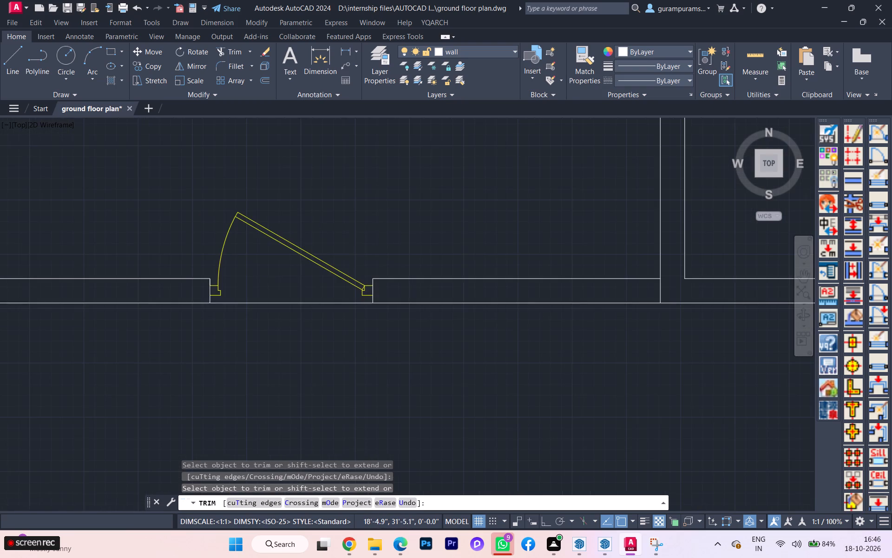
scroll(226, 257, down, 3)
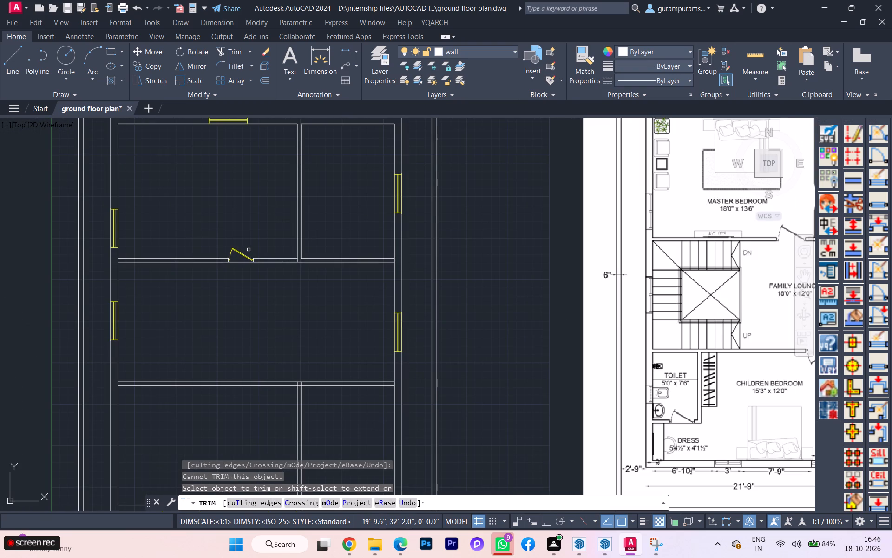
scroll(249, 250, down, 1)
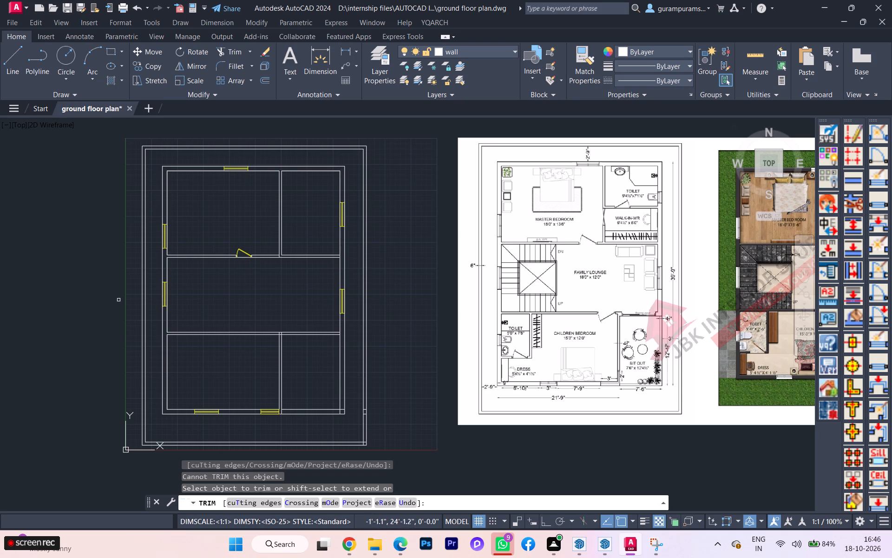
scroll(121, 294, up, 1)
scroll(121, 294, down, 2)
scroll(242, 299, up, 3)
scroll(288, 292, down, 1)
middle_drag(319, 291, 321, 292)
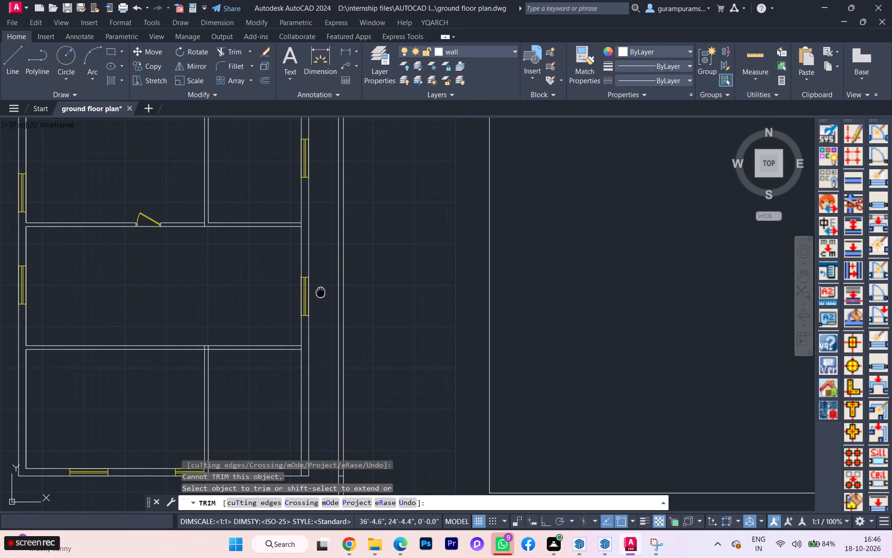
middle_drag(321, 292, 376, 312)
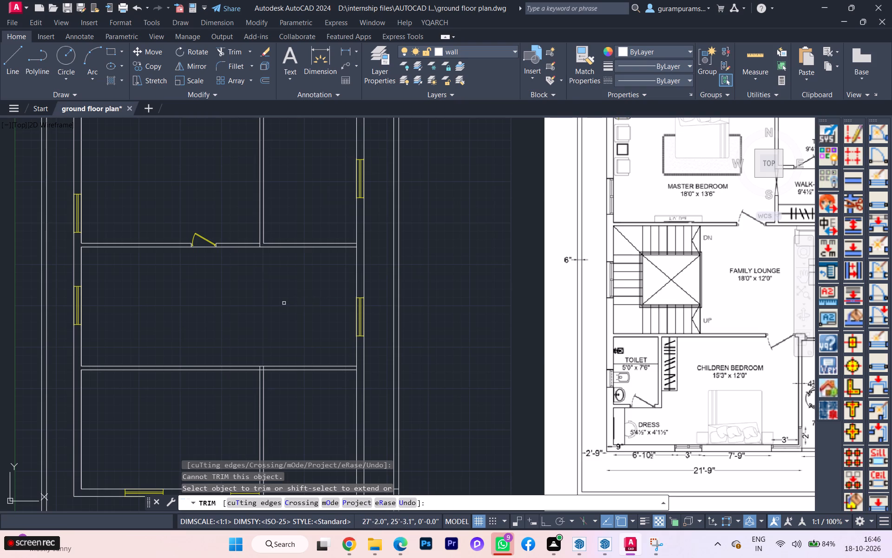
scroll(284, 303, down, 1)
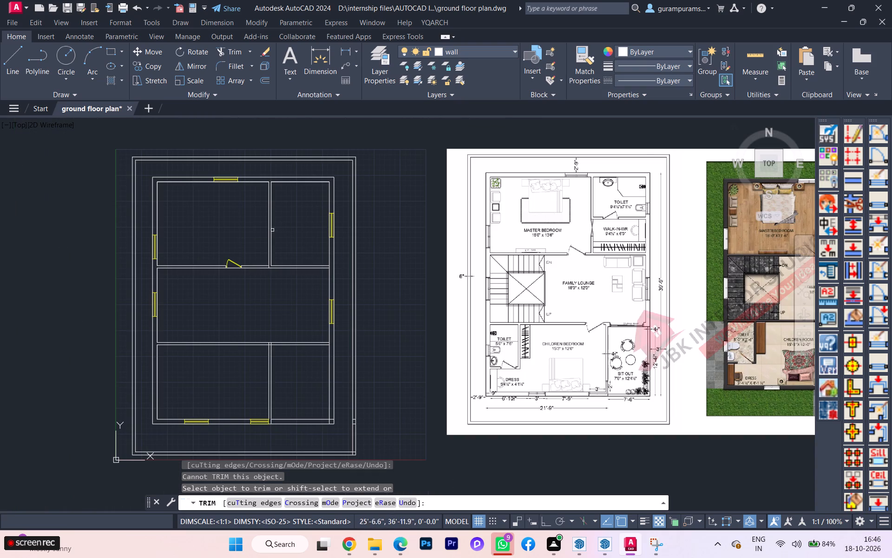
scroll(202, 227, up, 1)
scroll(246, 229, down, 1)
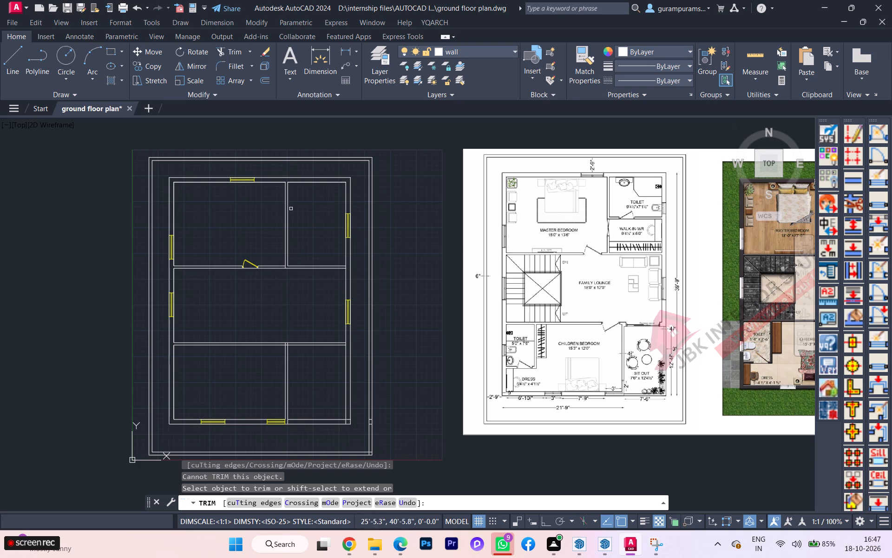
key(space)
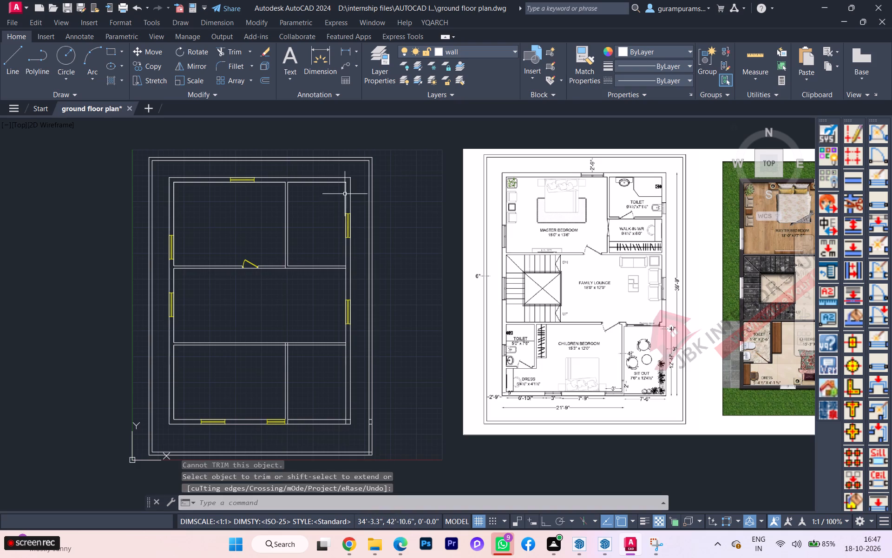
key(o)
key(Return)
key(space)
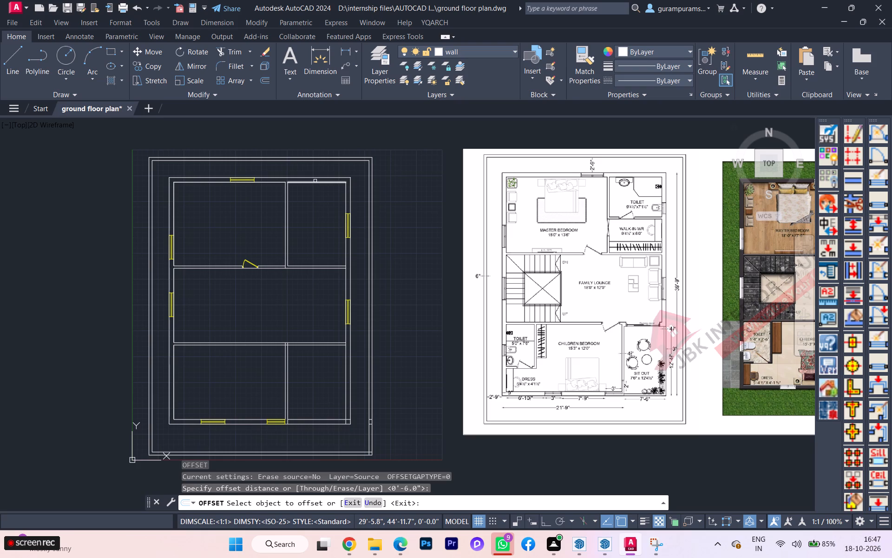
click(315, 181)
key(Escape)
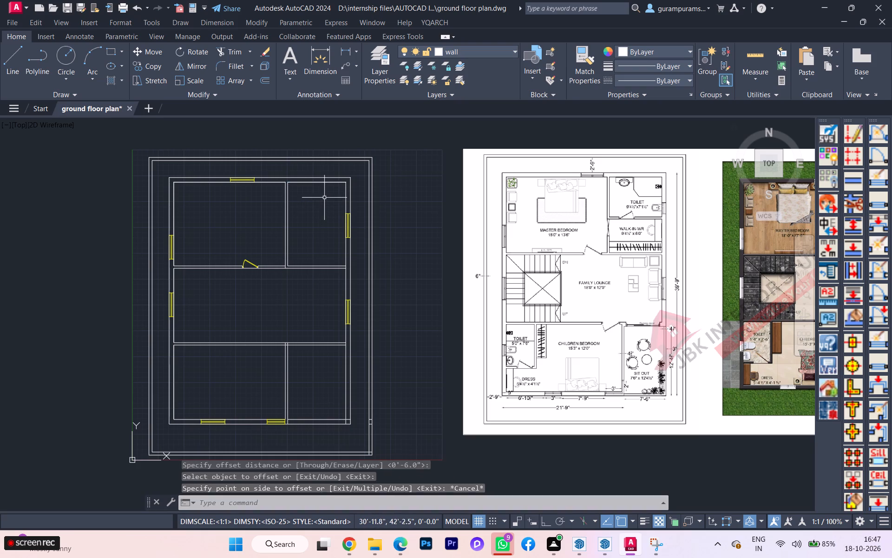
Offset the inner top wall line of the toilet and walk-in wardrobe bay downward by 7'.50, with Ortho on.
key(space)
scroll(322, 189, up, 1)
click(318, 178)
scroll(306, 266, down, 2)
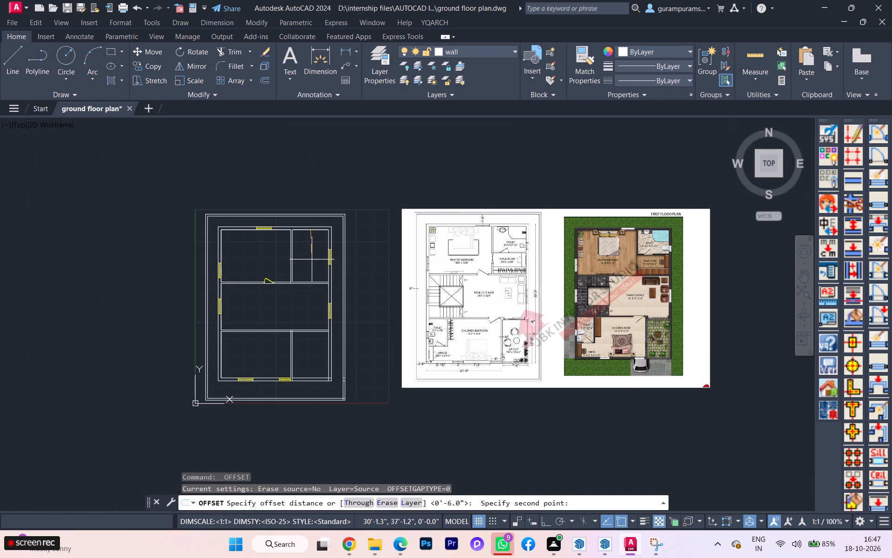
scroll(312, 259, up, 2)
scroll(312, 259, down, 1)
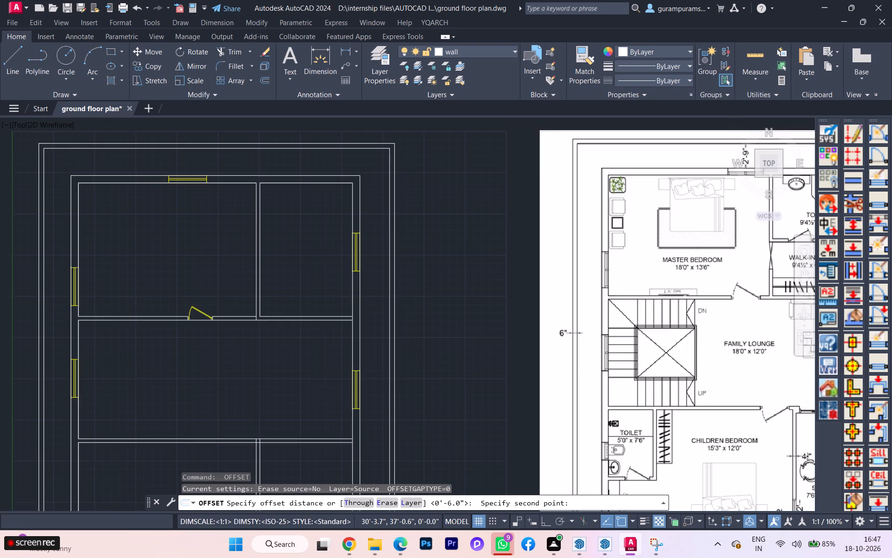
middle_drag(311, 259, 234, 272)
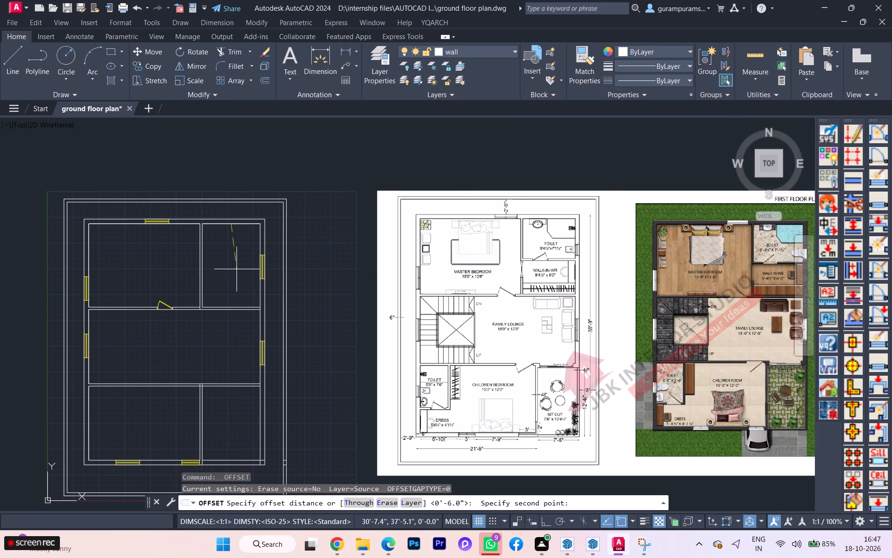
scroll(236, 269, up, 1)
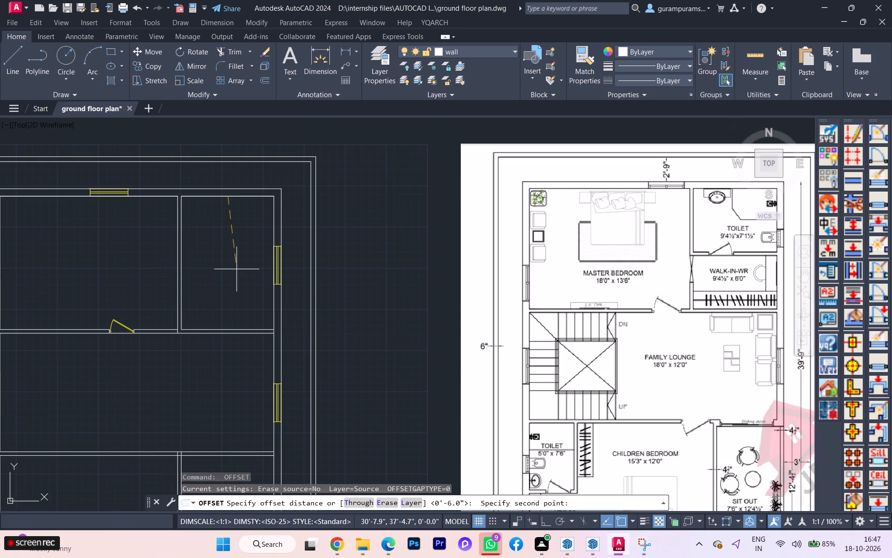
key(F8)
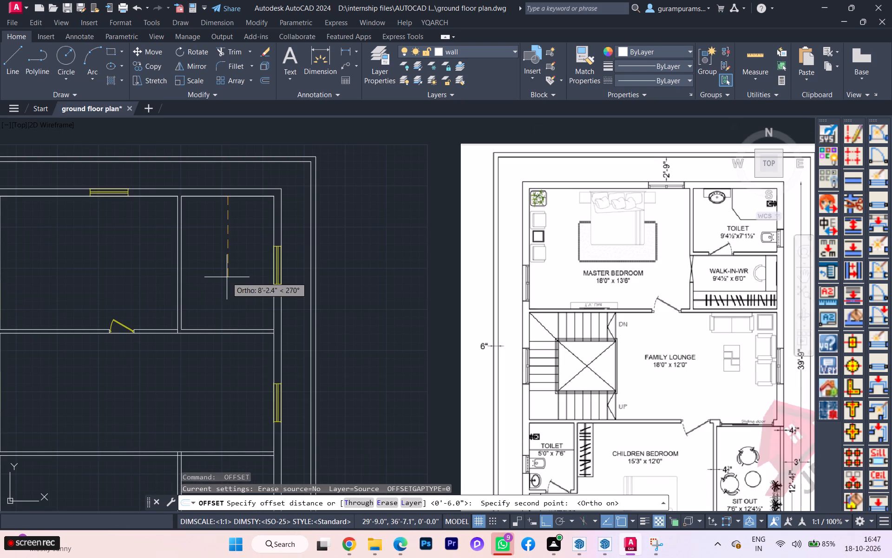
key(7)
key(apostrophe)
text(.50)
key(Return)
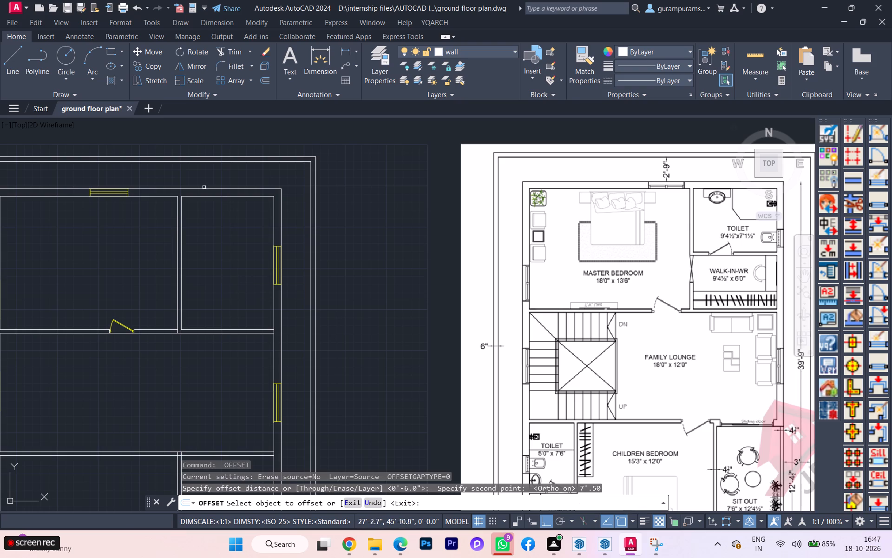
click(210, 196)
click(221, 217)
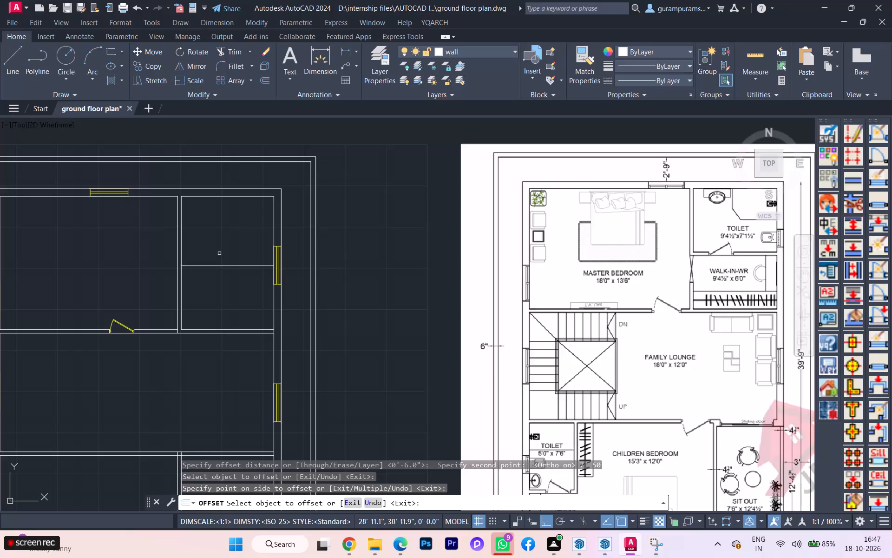
key(space)
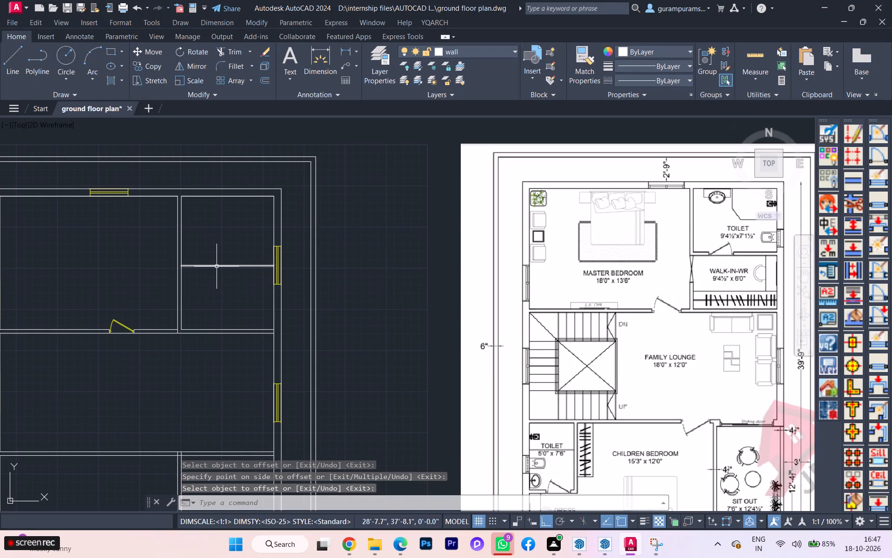
Offset the new partition line 4.5 downward, toward the walk-in wardrobe, to form the wall between toilet and wardrobe.
key(space)
click(223, 263)
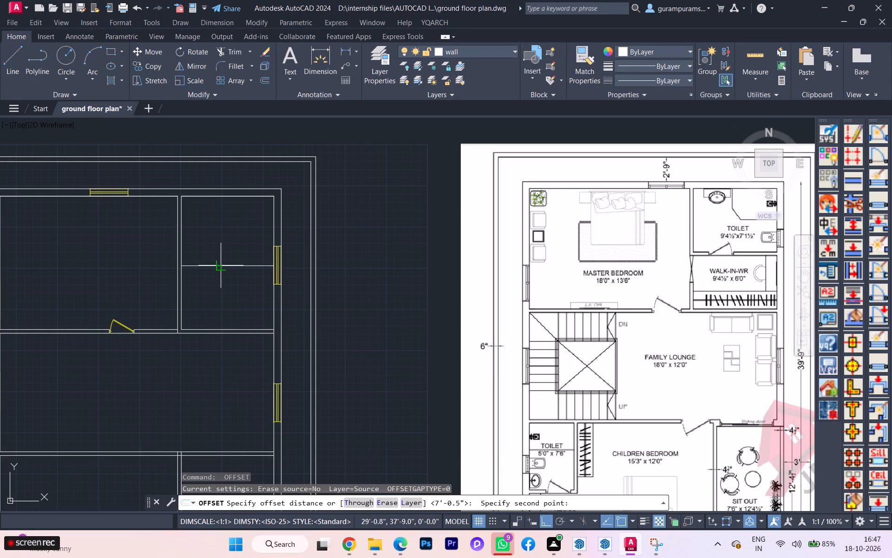
text(4.5)
key(Return)
click(239, 268)
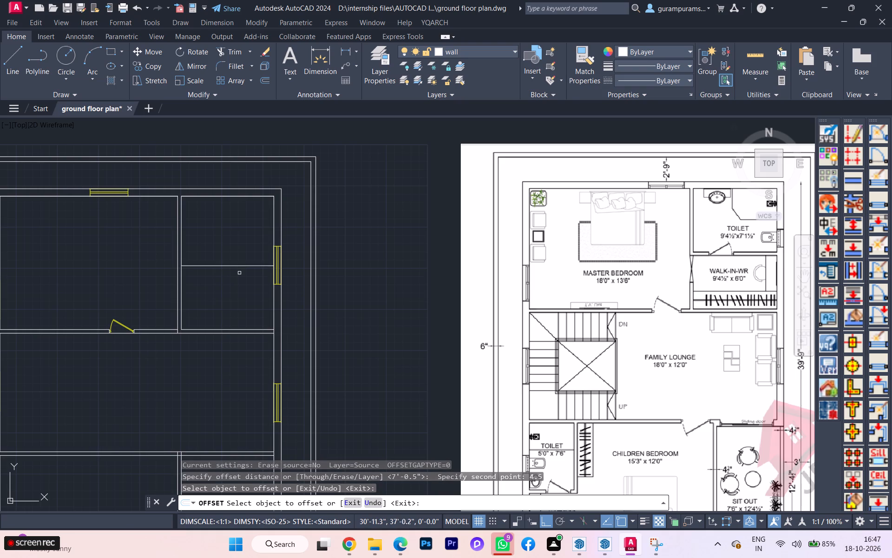
click(241, 265)
click(239, 270)
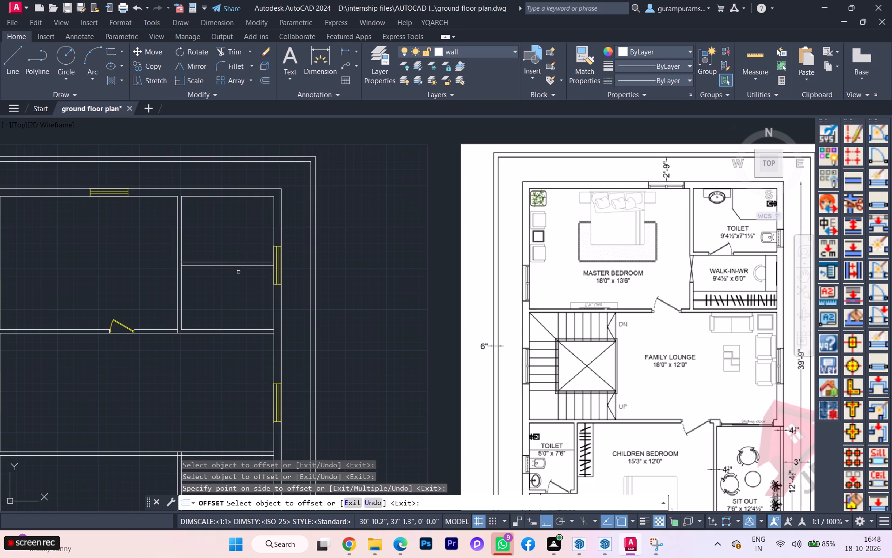
key(ctrl+z)
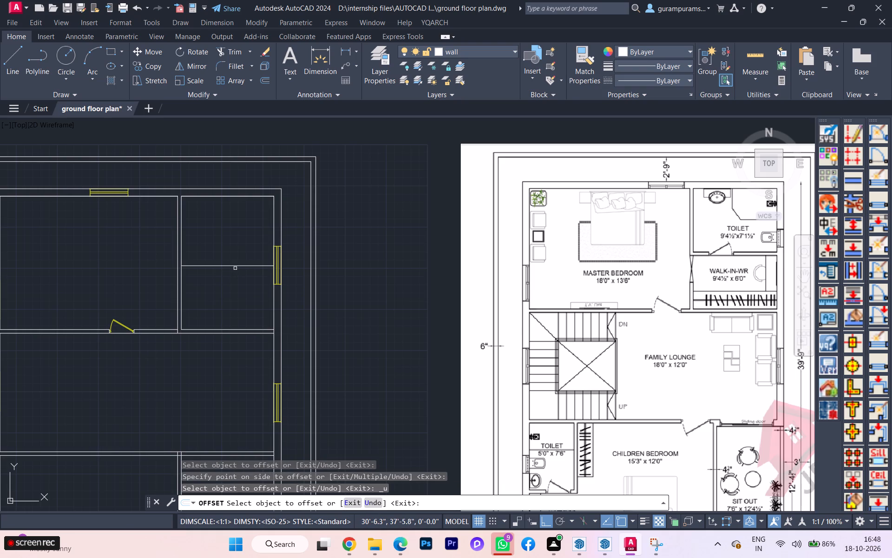
click(235, 266)
click(234, 275)
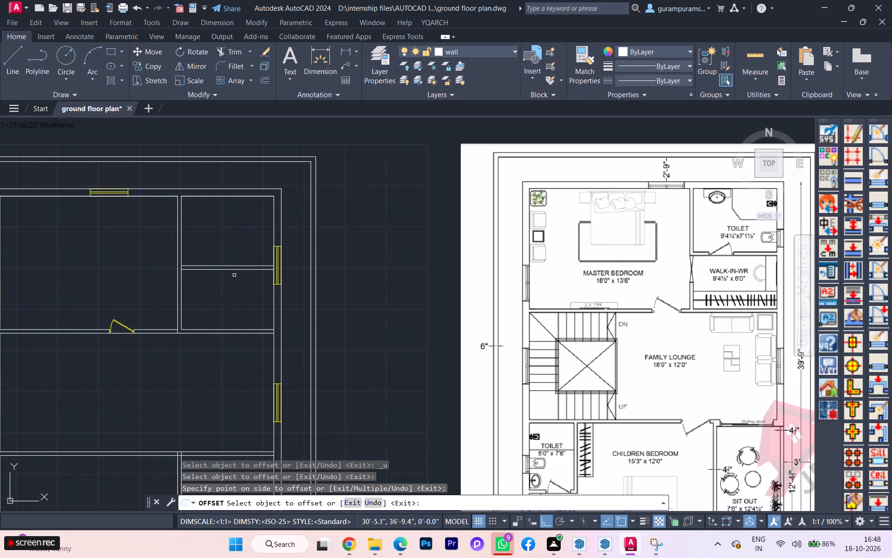
key(space)
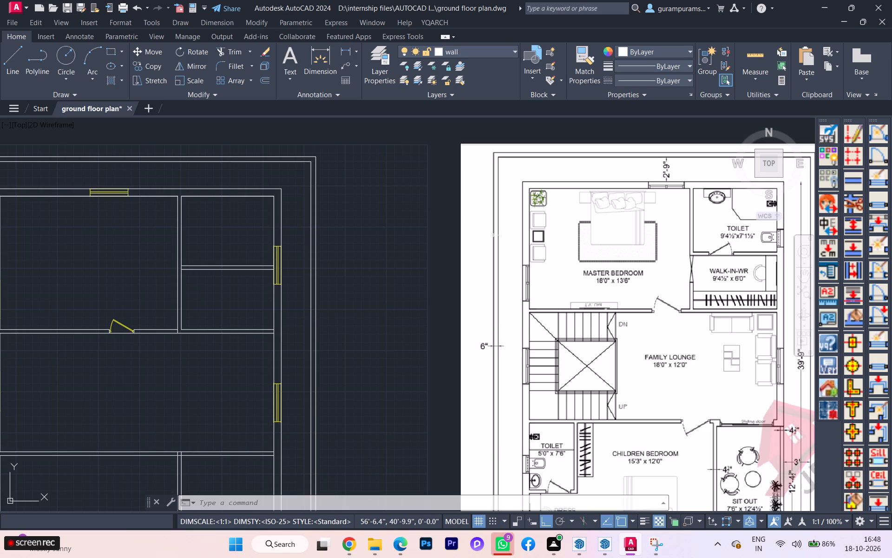
Compare the redrawn plan with the first floor reference, examining the toilet and walk-in wardrobe walls and door openings.
scroll(492, 232, down, 1)
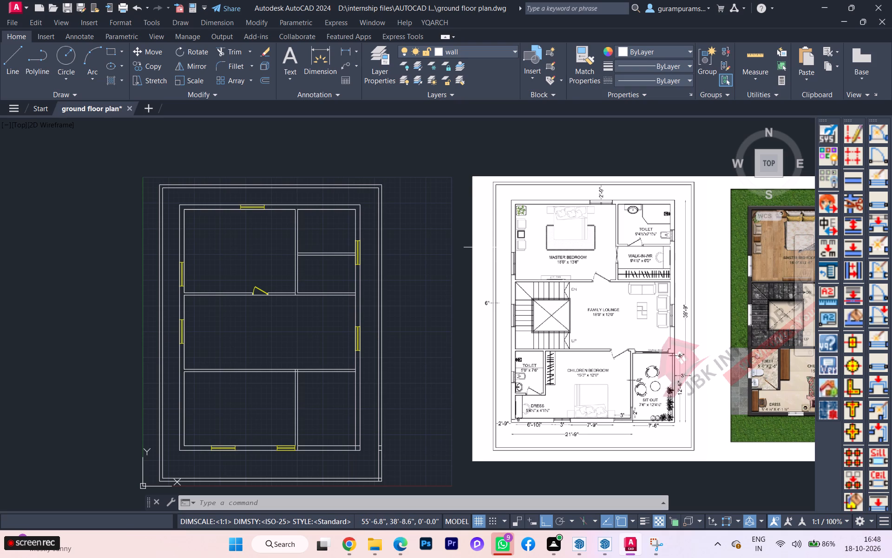
scroll(486, 248, down, 1)
scroll(350, 237, up, 1)
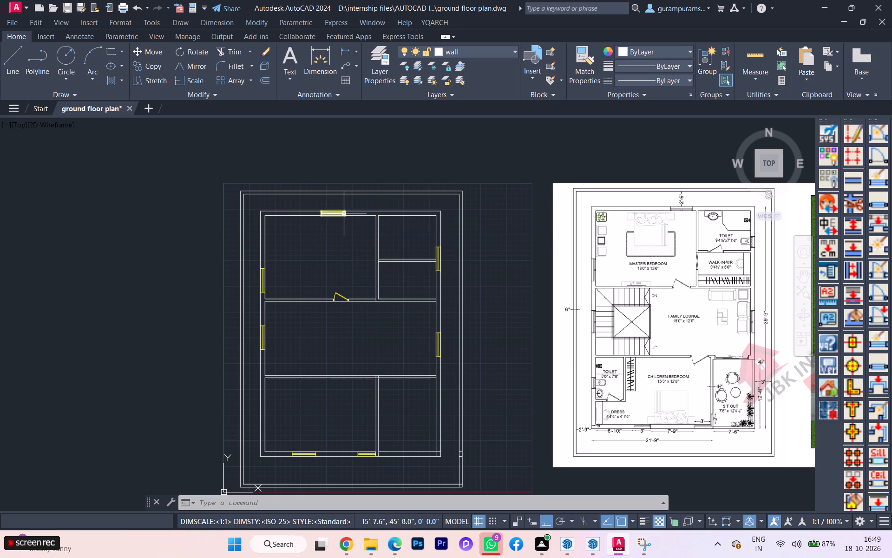
scroll(708, 276, up, 1)
scroll(708, 276, down, 1)
scroll(700, 272, up, 1)
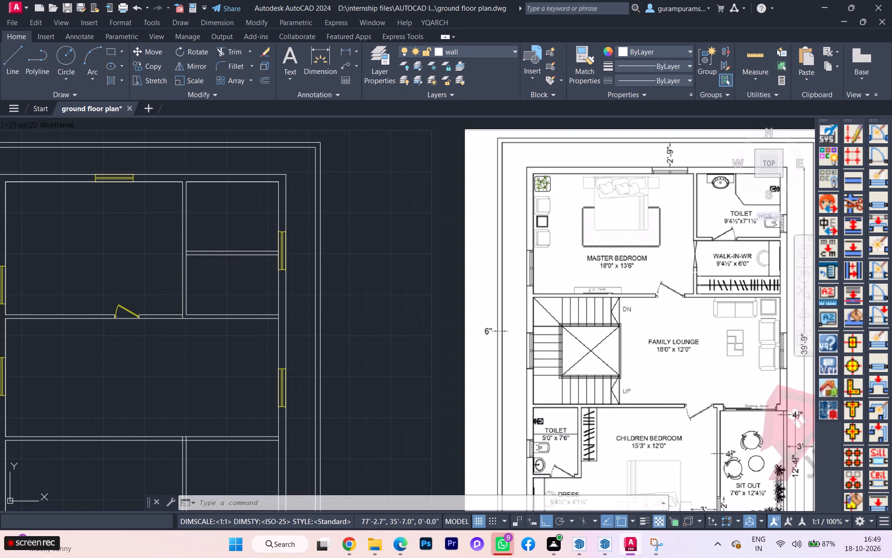
scroll(632, 253, down, 1)
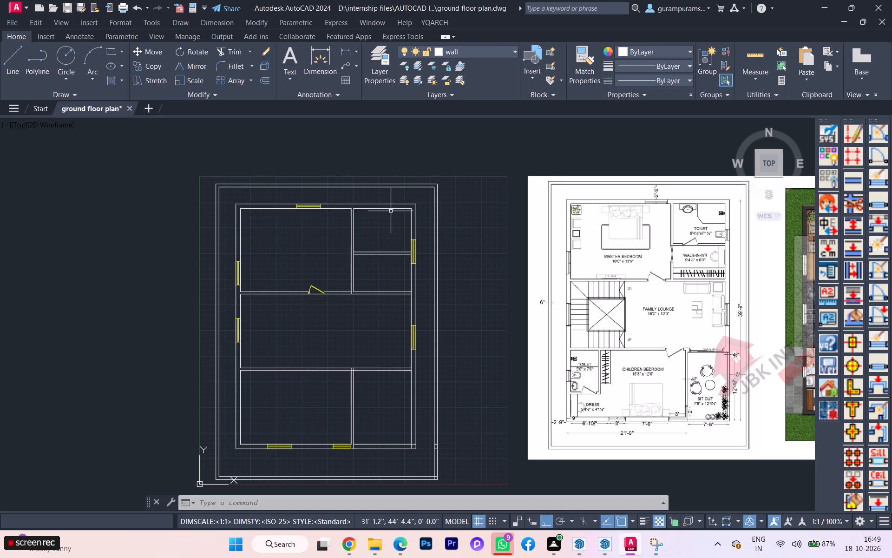
scroll(675, 280, up, 1)
scroll(690, 246, up, 1)
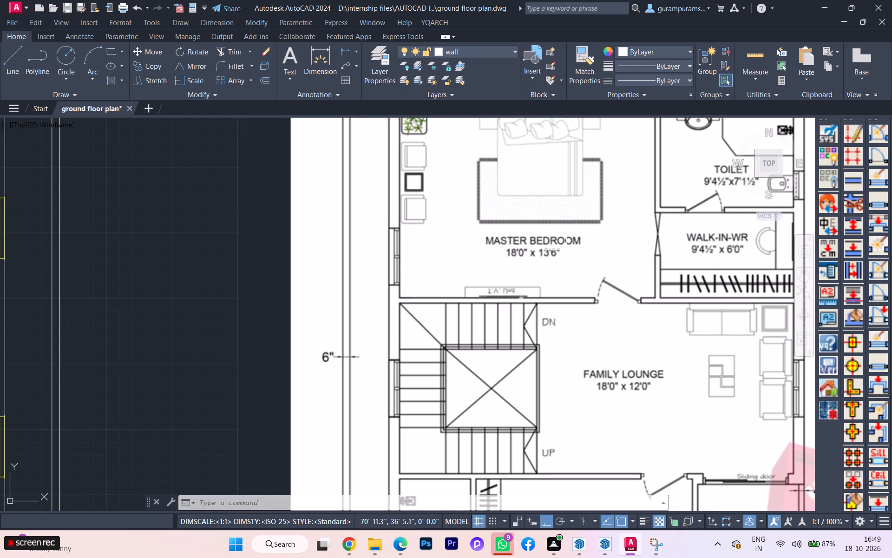
scroll(377, 246, down, 2)
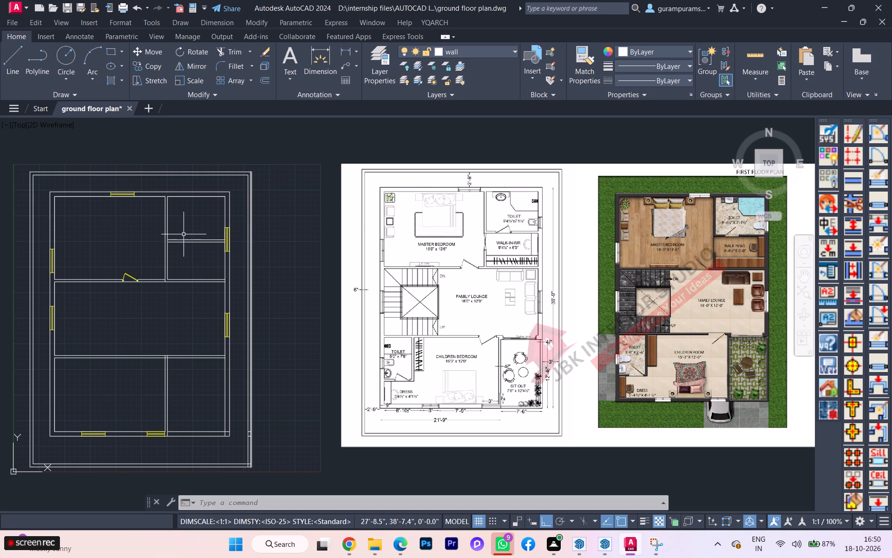
Extend the lower line of the toilet and wardrobe partition through to the master bedroom face of the dividing wall.
scroll(183, 234, up, 1)
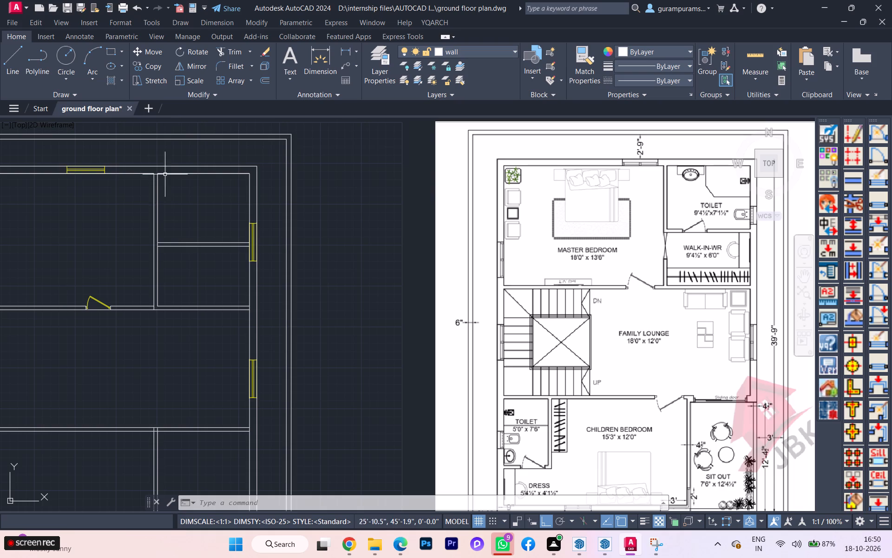
key(e)
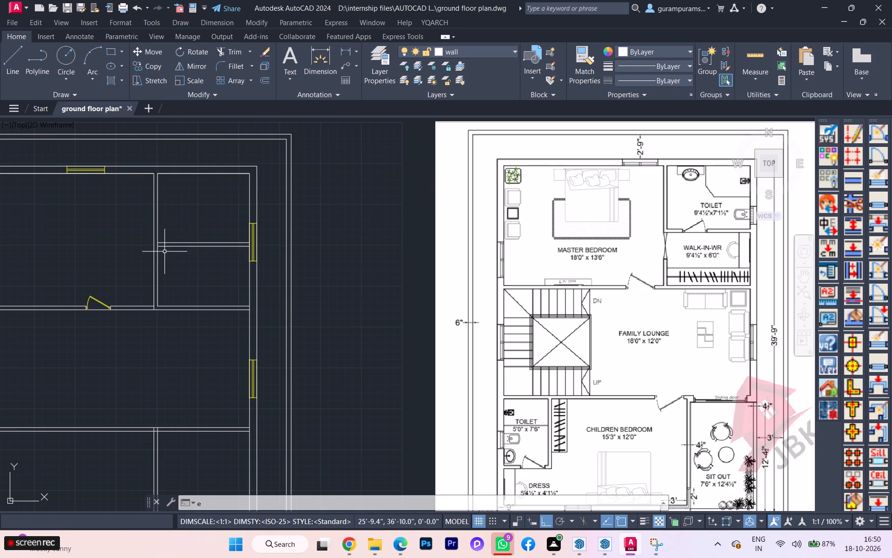
key(x)
key(Return)
scroll(189, 237, up, 1)
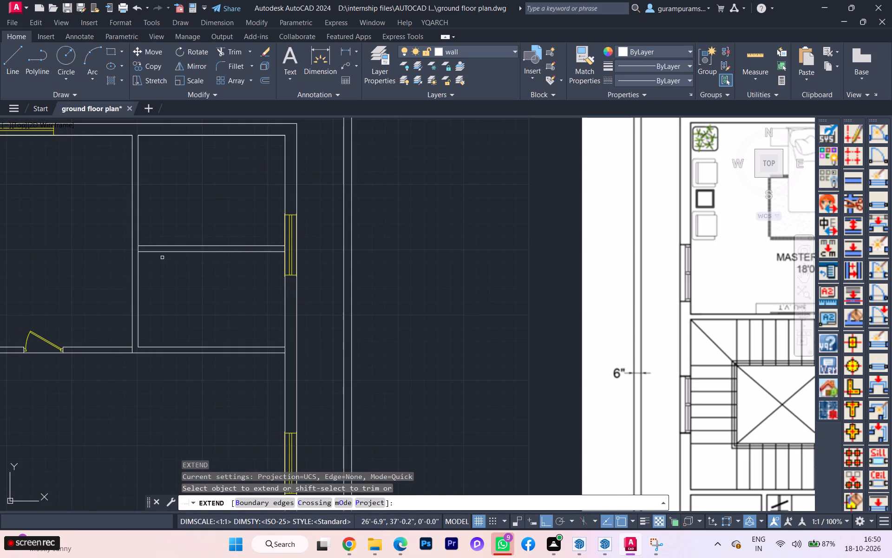
click(159, 251)
key(Escape)
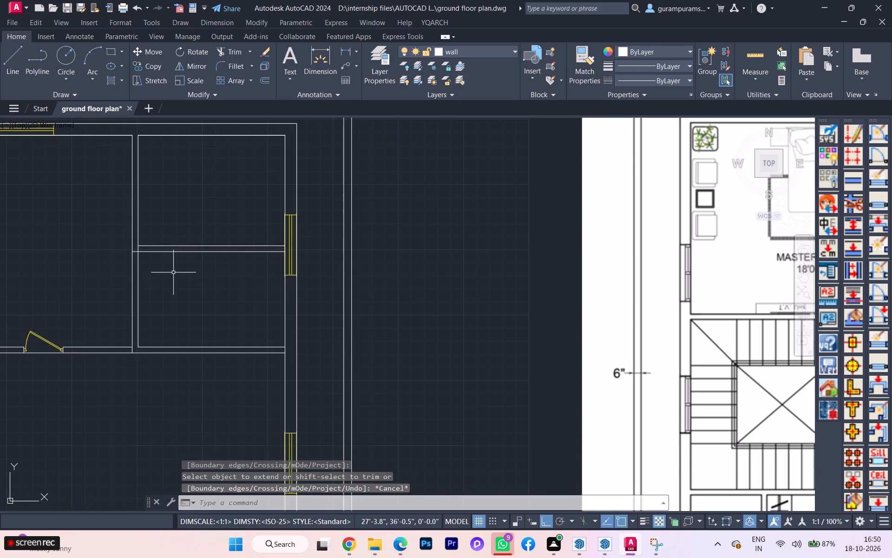
Insert a 2' YQArch door on the lower line of the wall below the walk-in wardrobe, hinged nearest the dividing wall and swinging upward.
scroll(173, 273, down, 2)
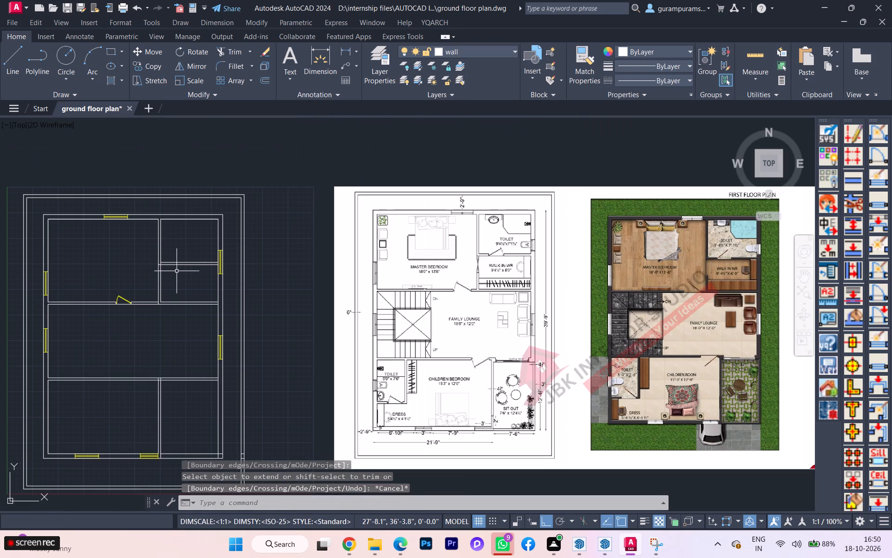
scroll(487, 253, up, 1)
scroll(563, 266, down, 1)
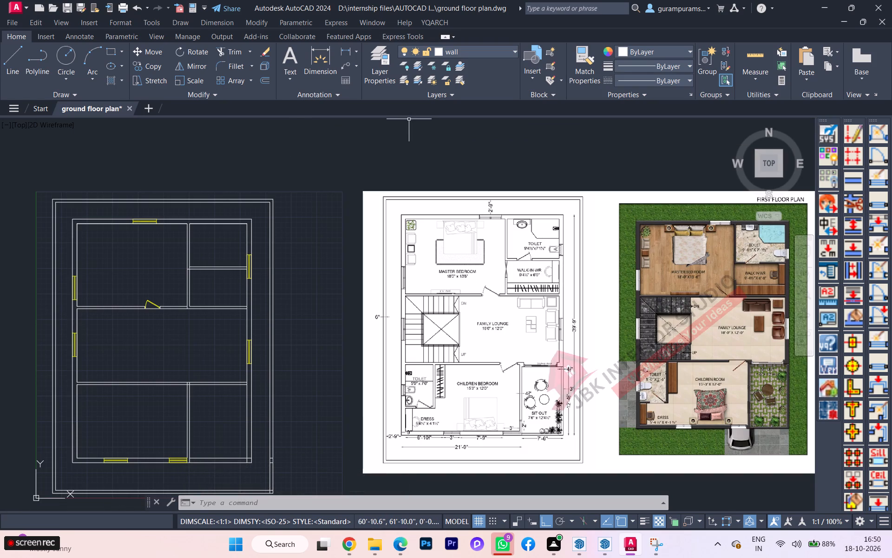
text(ad2)
key(Return)
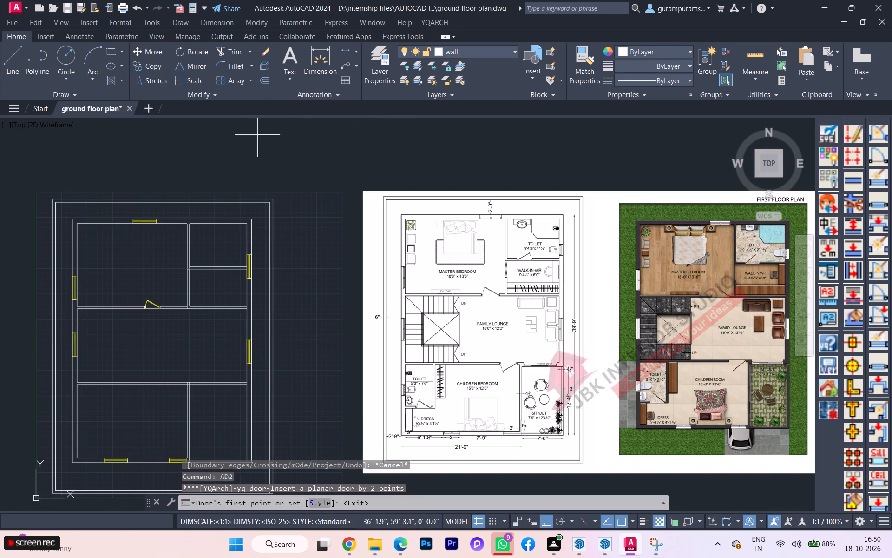
scroll(194, 308, up, 4)
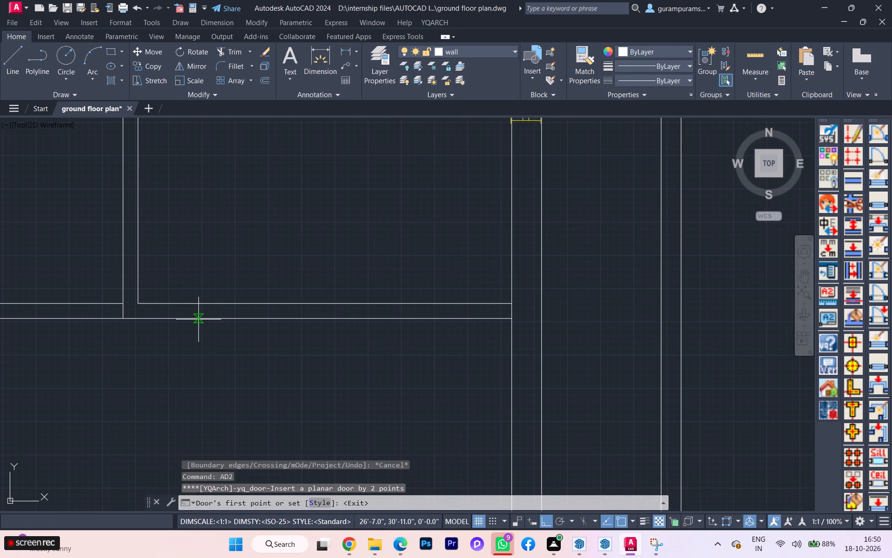
click(198, 319)
text(2')
key(Return)
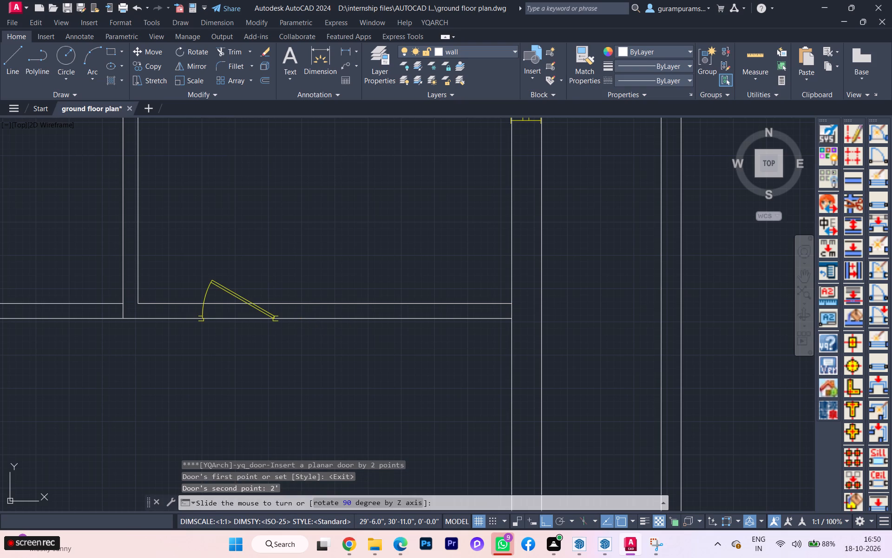
scroll(197, 369, down, 2)
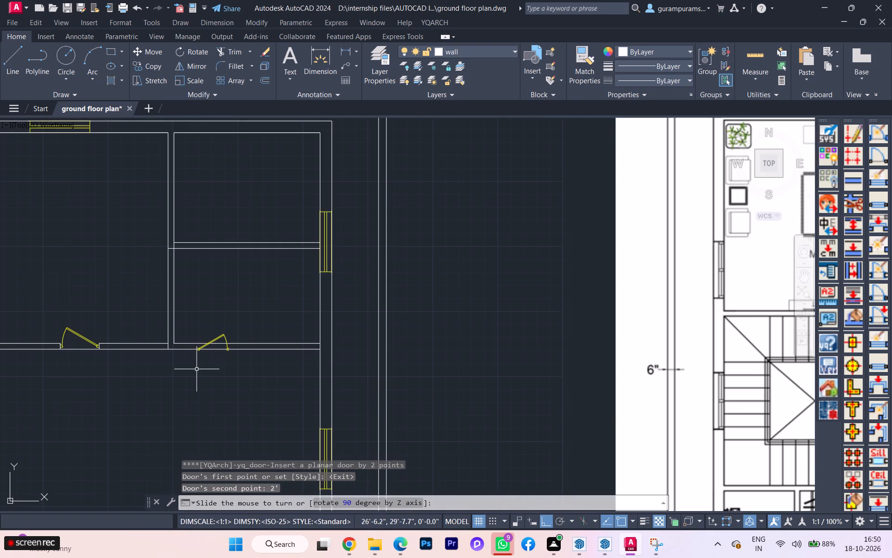
scroll(197, 369, down, 2)
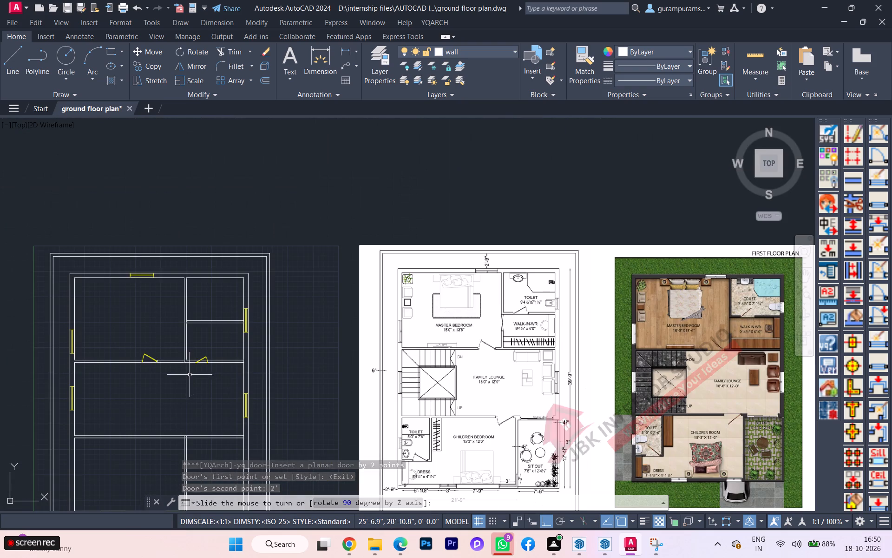
scroll(189, 376, up, 3)
click(187, 375)
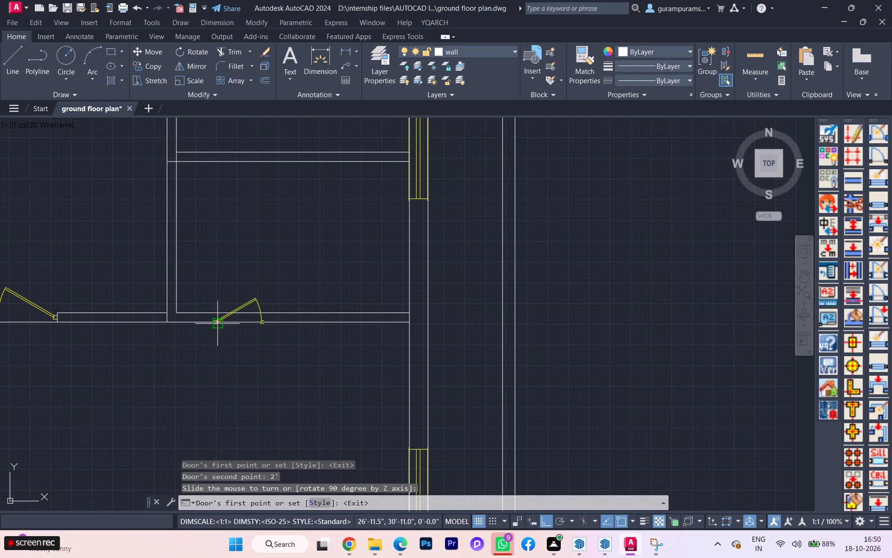
scroll(236, 333, up, 1)
key(space)
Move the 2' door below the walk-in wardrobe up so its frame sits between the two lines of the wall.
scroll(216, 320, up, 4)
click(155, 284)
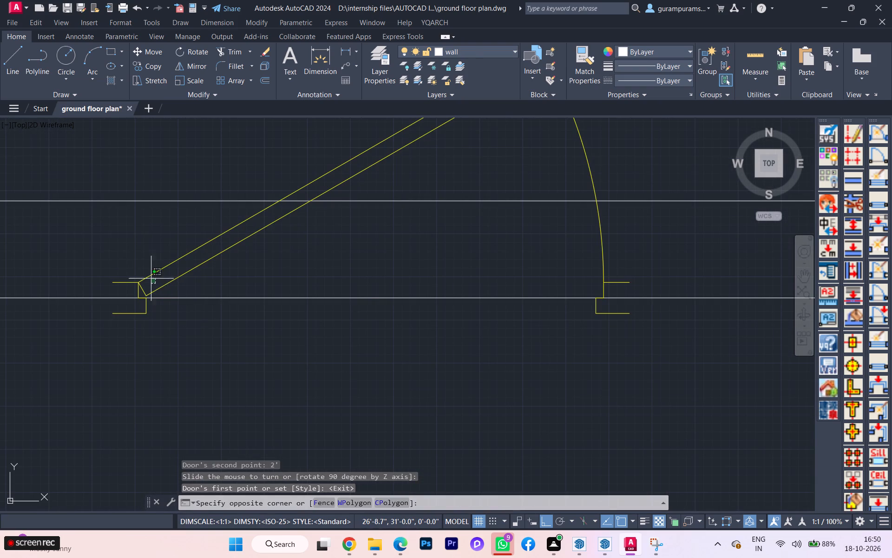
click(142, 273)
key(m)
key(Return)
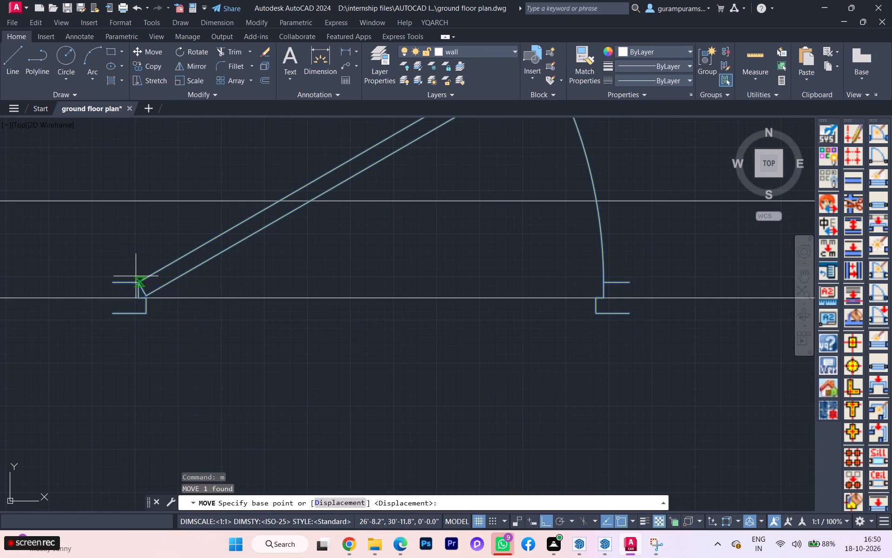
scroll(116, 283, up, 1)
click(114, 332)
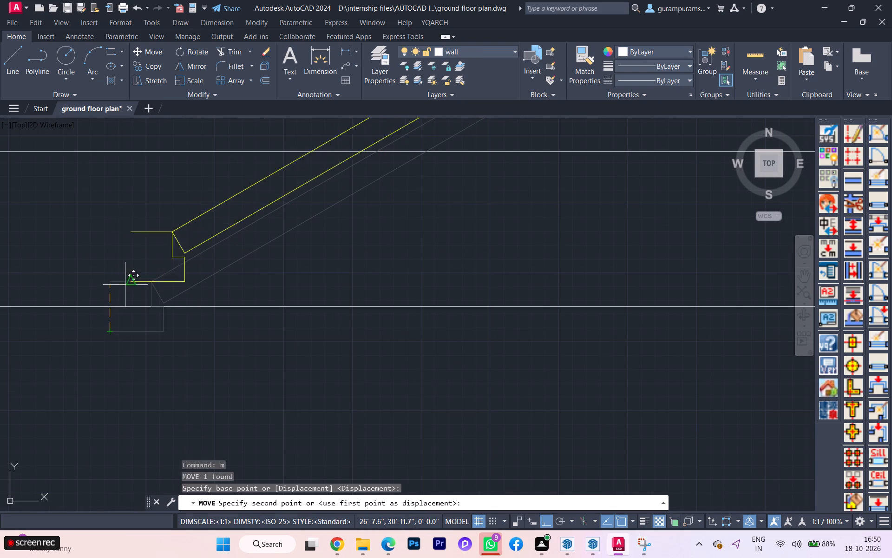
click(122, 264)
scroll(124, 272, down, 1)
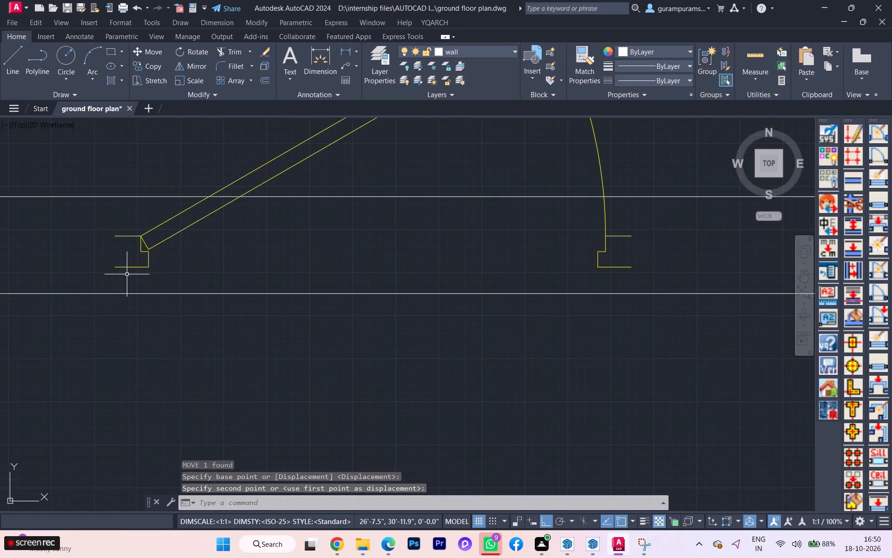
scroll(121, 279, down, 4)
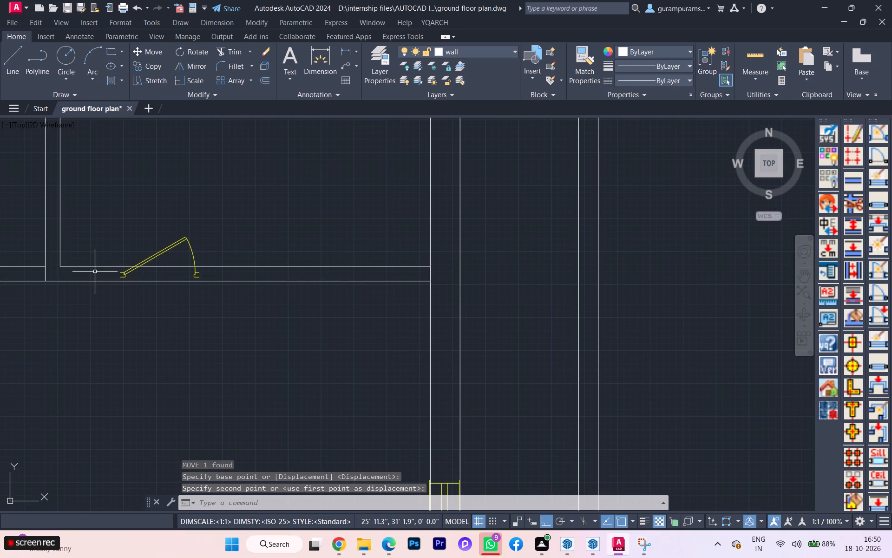
Draw a jamb line at the hinge-side frame of the wardrobe door, spanning from the upper wall line to the lower one.
key(l)
key(Return)
scroll(98, 266, up, 3)
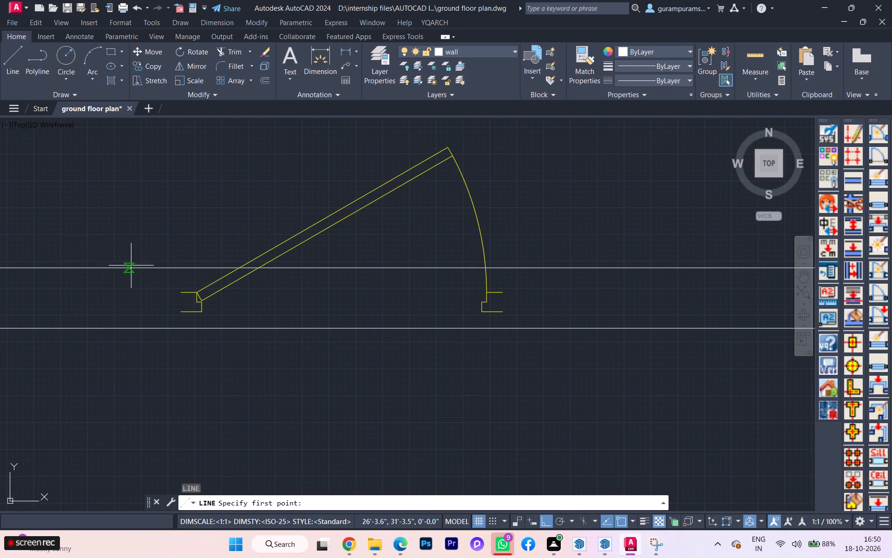
click(179, 294)
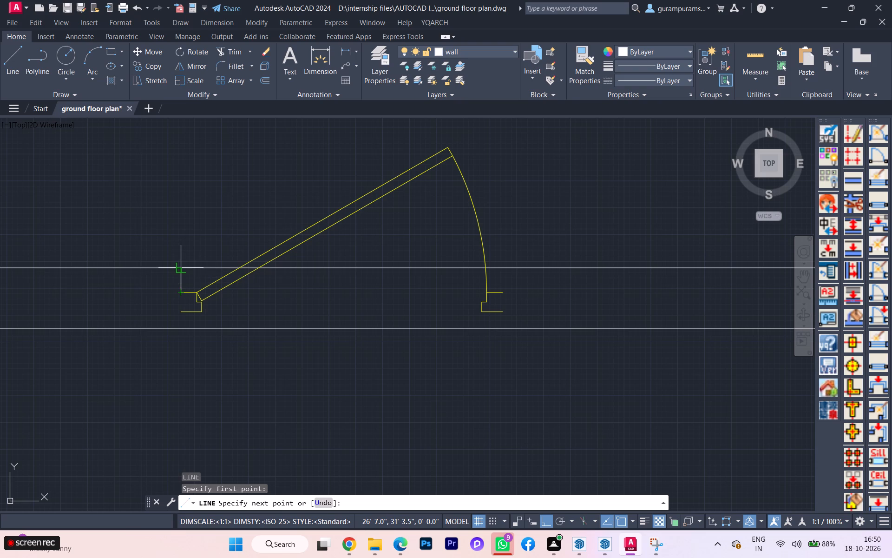
click(177, 265)
key(space)
click(181, 293)
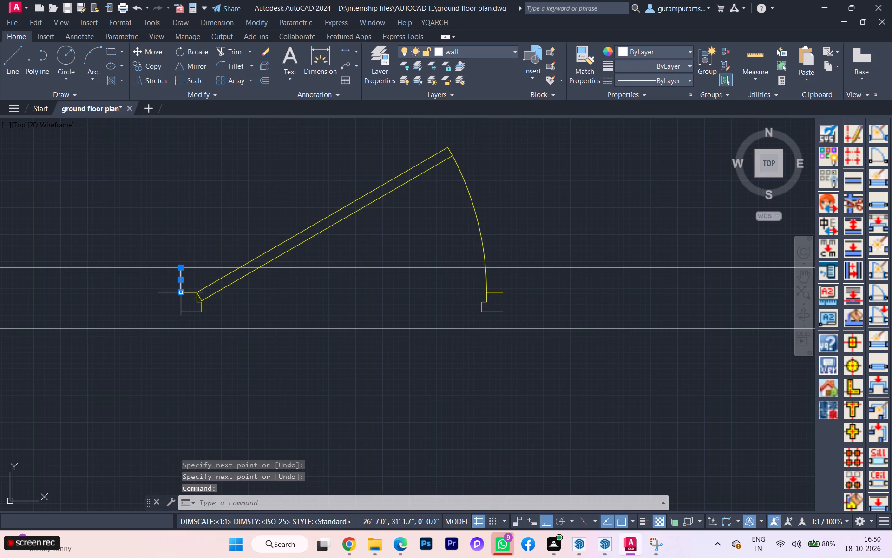
click(181, 291)
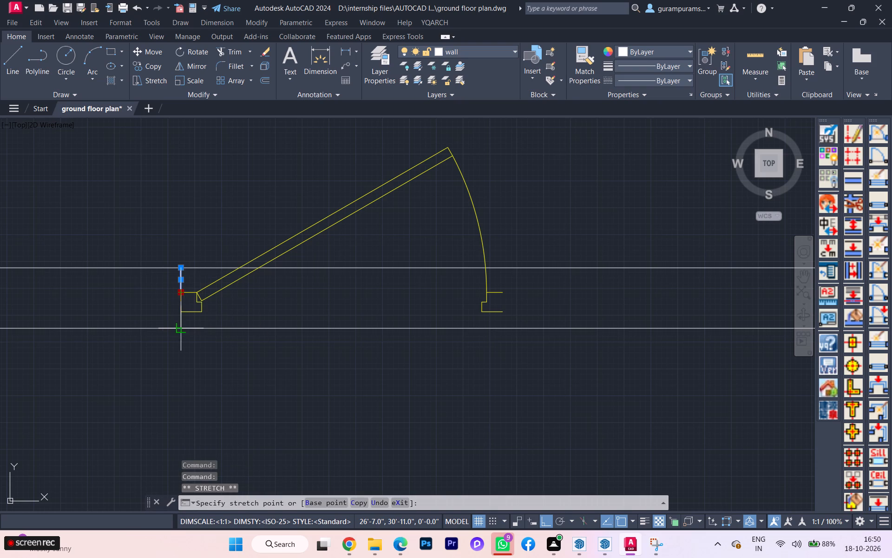
click(184, 326)
Draw a matching jamb line at the latch-side frame of the door, spanning the full thickness of the wall.
key(space)
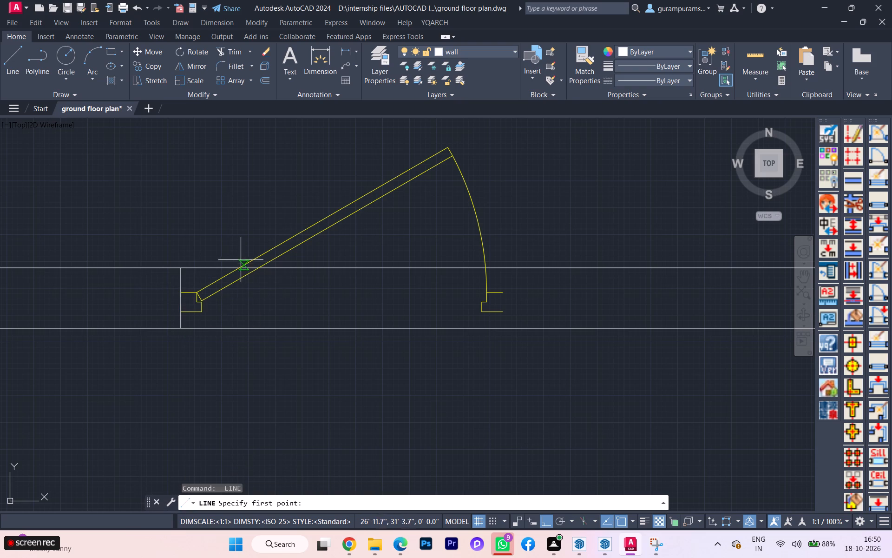
key(l)
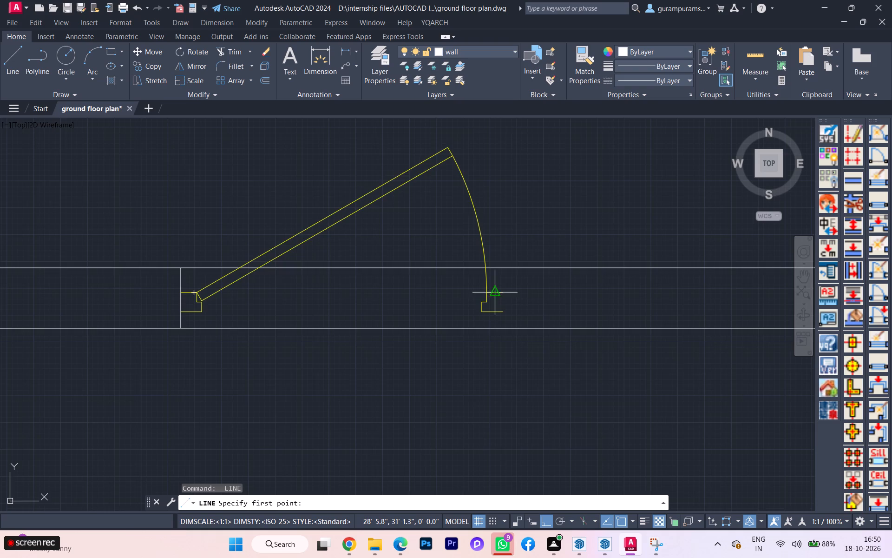
scroll(502, 299, up, 1)
click(505, 287)
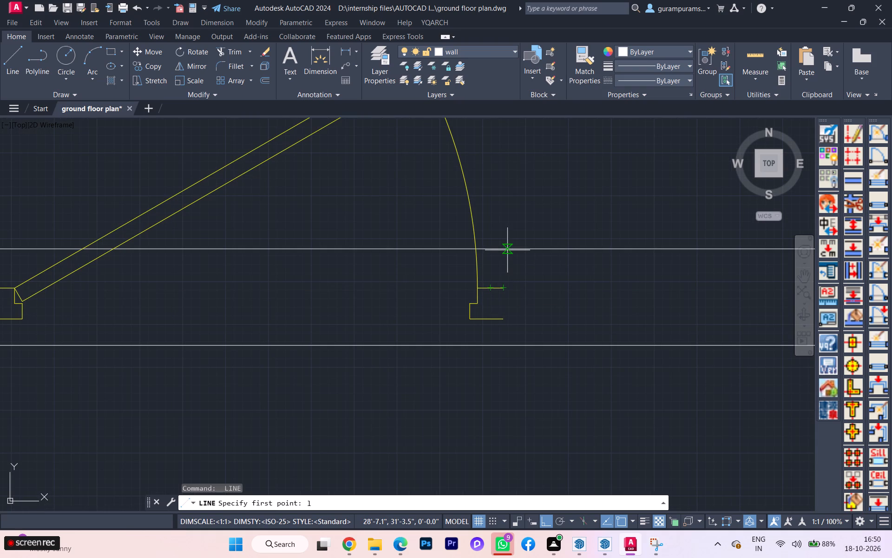
click(503, 282)
key(space)
click(499, 286)
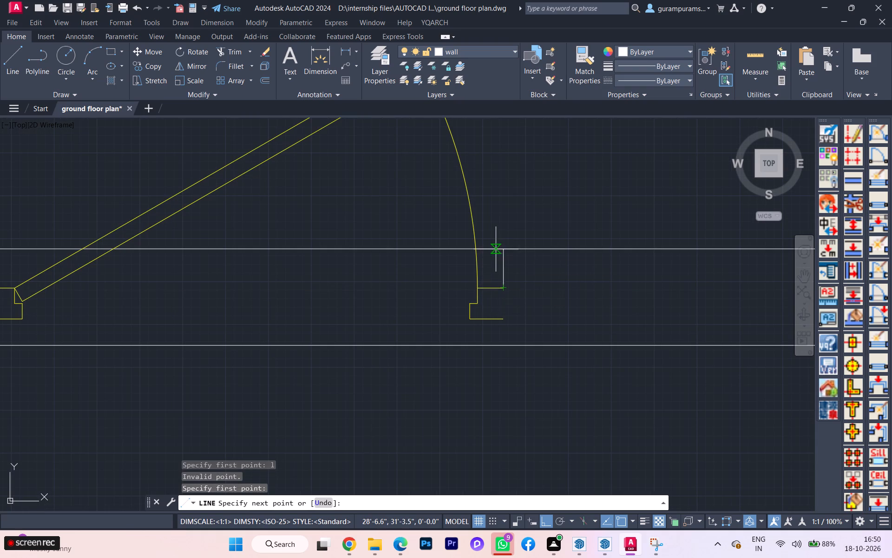
click(503, 246)
click(505, 284)
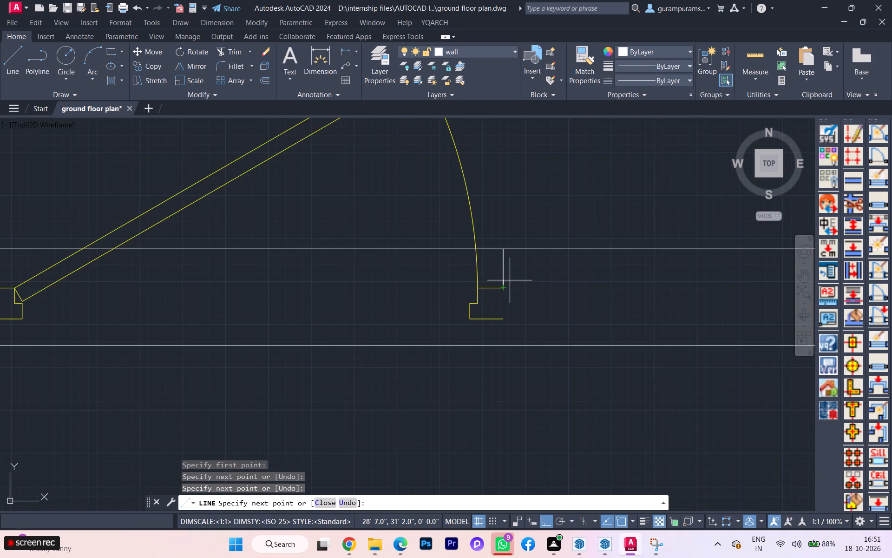
key(Escape)
click(504, 280)
click(503, 288)
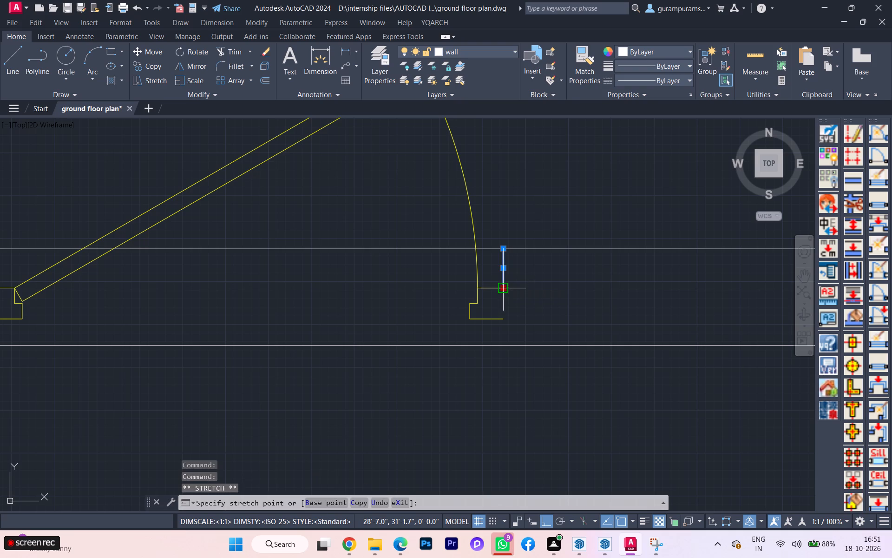
click(503, 342)
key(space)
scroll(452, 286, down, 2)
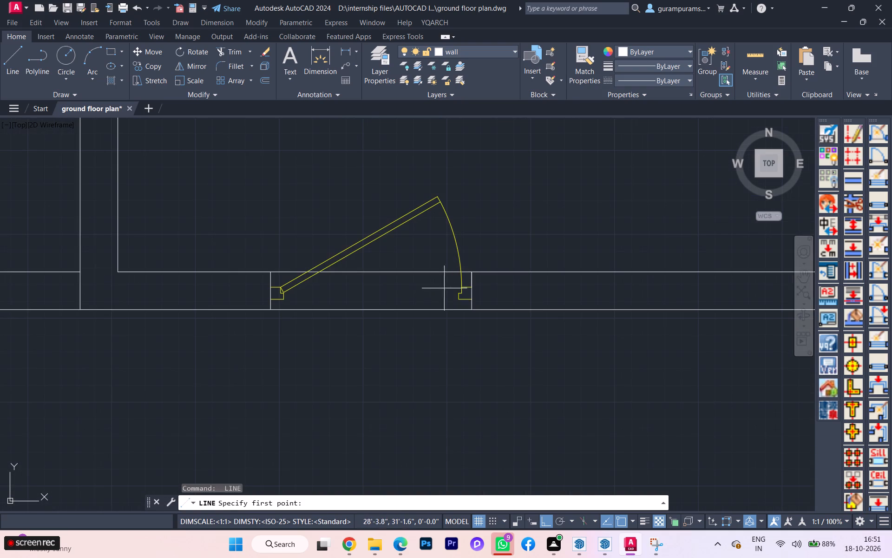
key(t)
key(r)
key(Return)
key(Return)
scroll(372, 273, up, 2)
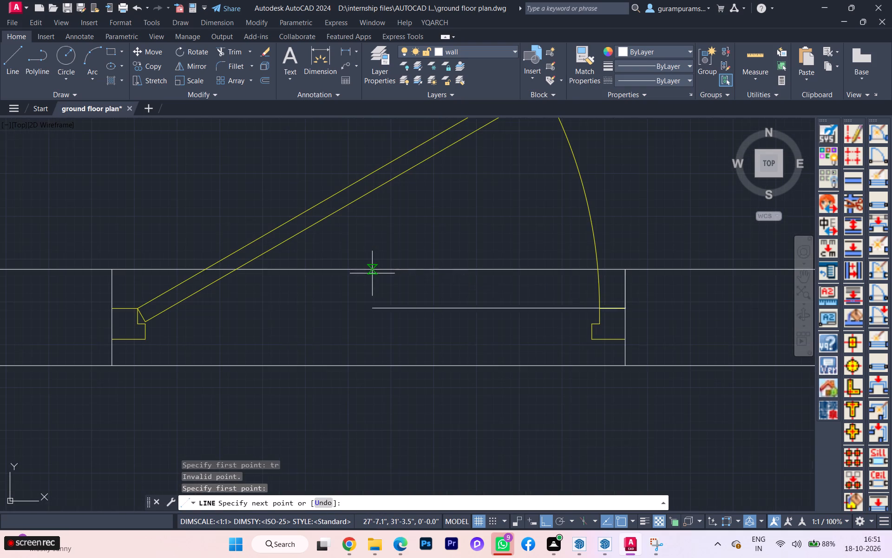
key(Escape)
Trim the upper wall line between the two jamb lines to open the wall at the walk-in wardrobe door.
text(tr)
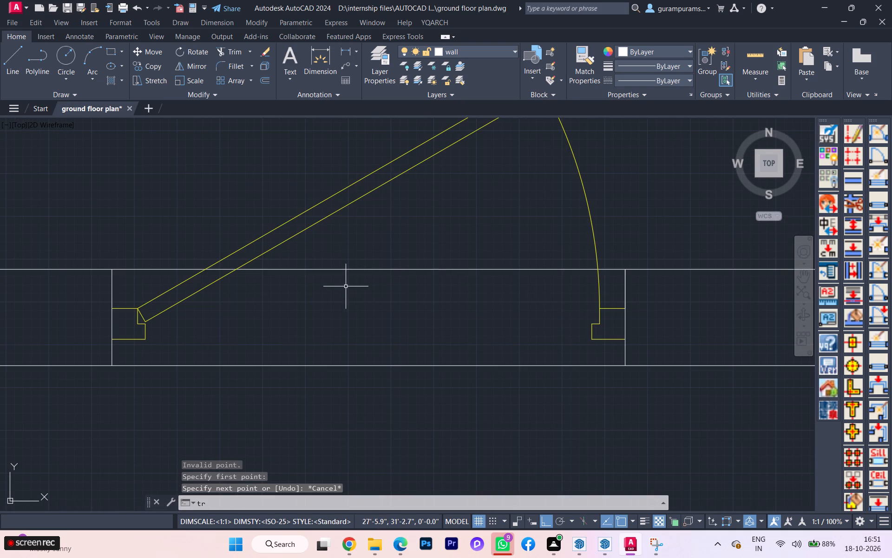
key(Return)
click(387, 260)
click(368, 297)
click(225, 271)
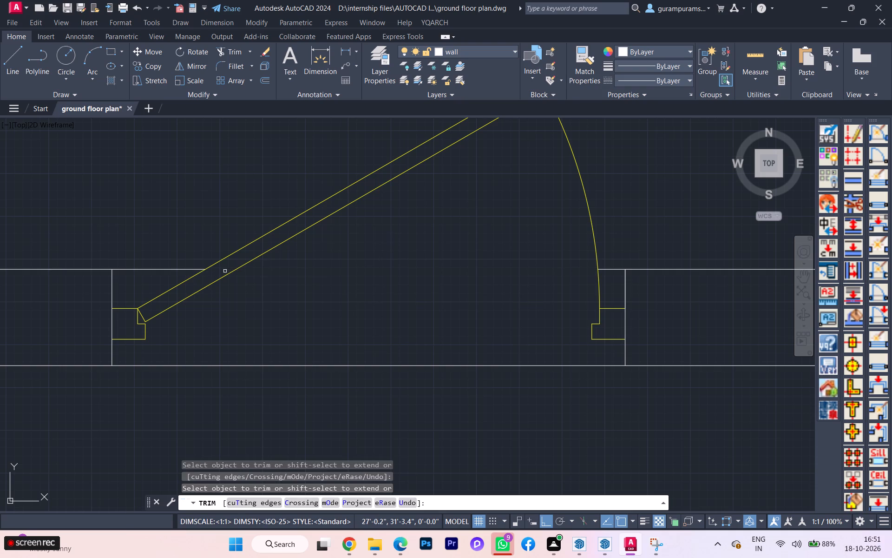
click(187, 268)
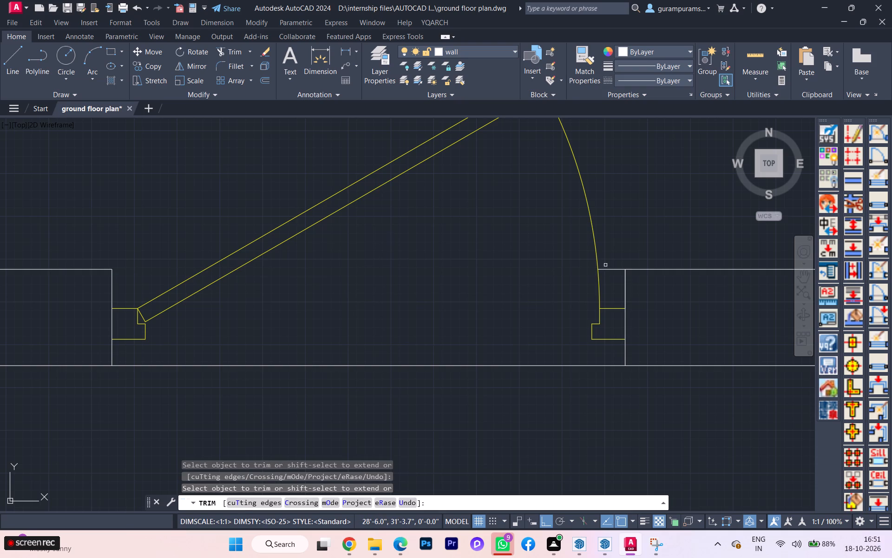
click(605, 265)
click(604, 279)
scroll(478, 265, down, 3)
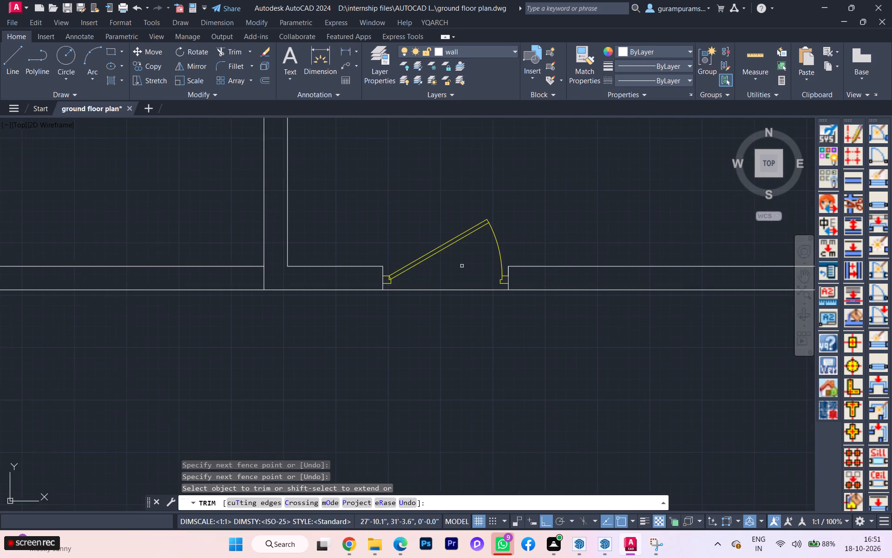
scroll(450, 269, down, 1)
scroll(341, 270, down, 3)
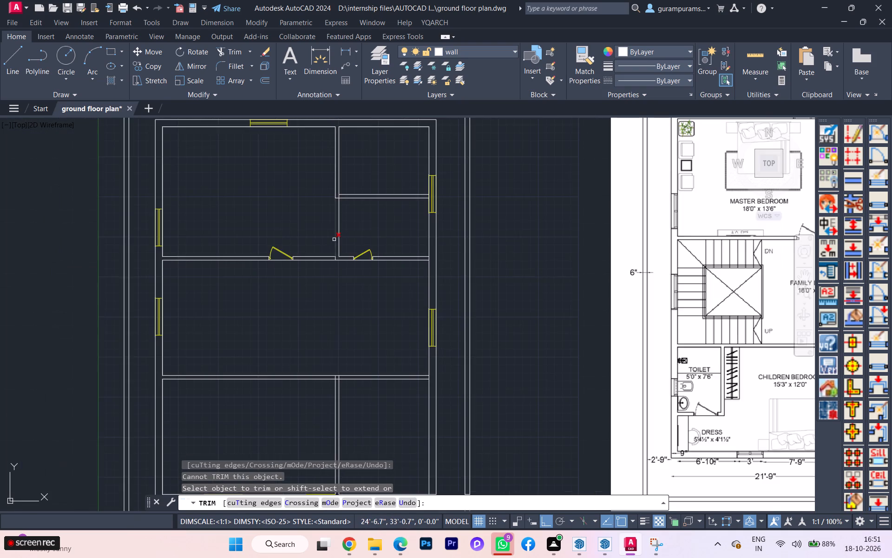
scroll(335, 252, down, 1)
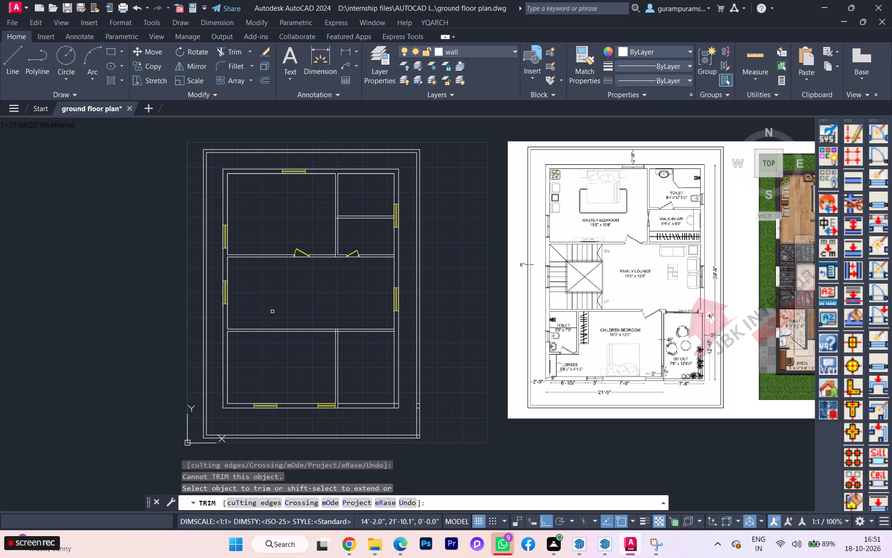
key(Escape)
Move the 2' door straight up from the wall below the walk-in wardrobe into the partition between toilet and wardrobe.
scroll(322, 274, up, 2)
scroll(298, 286, down, 4)
scroll(594, 236, up, 1)
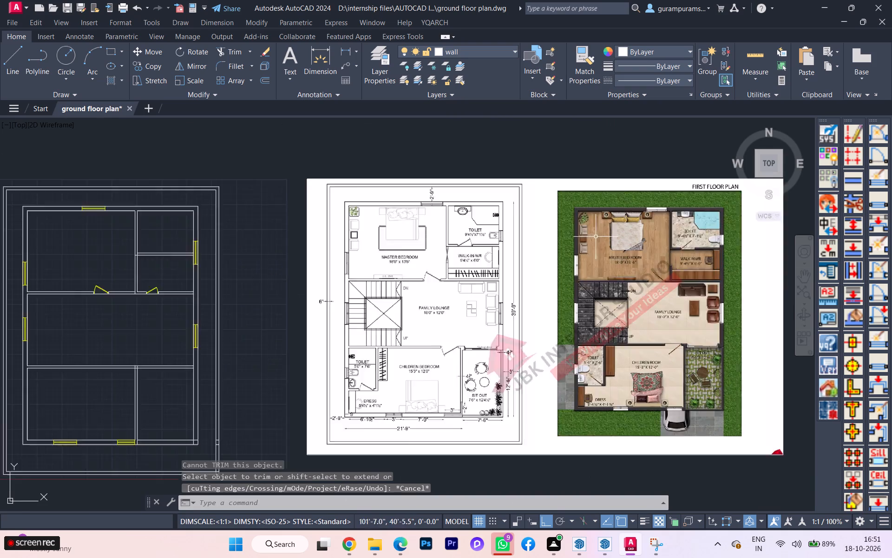
scroll(597, 237, up, 1)
scroll(450, 274, down, 2)
scroll(208, 287, up, 3)
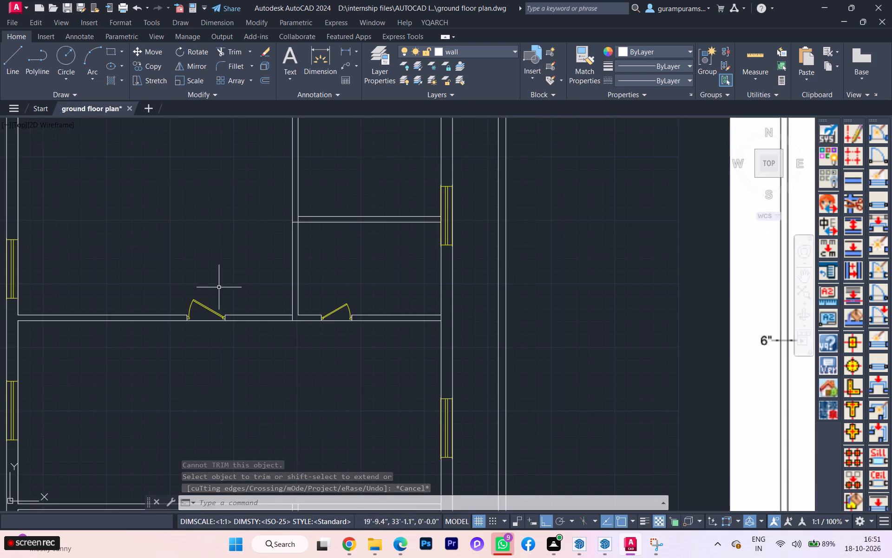
click(331, 311)
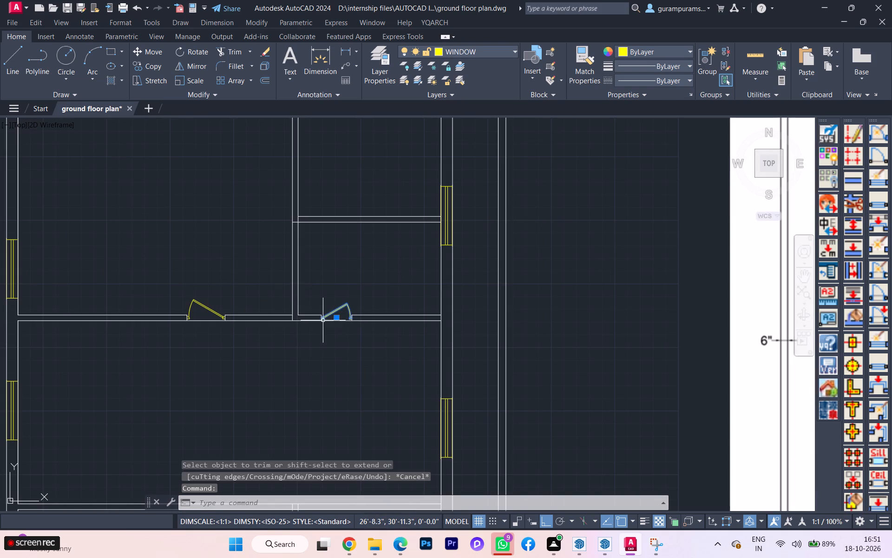
key(m)
key(Return)
scroll(334, 319, up, 2)
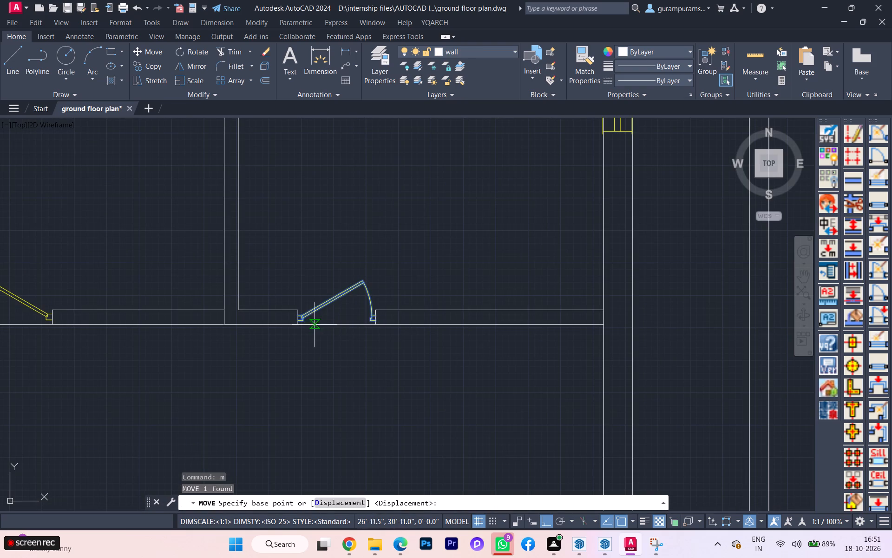
scroll(298, 324, up, 1)
scroll(298, 324, down, 2)
scroll(298, 324, up, 1)
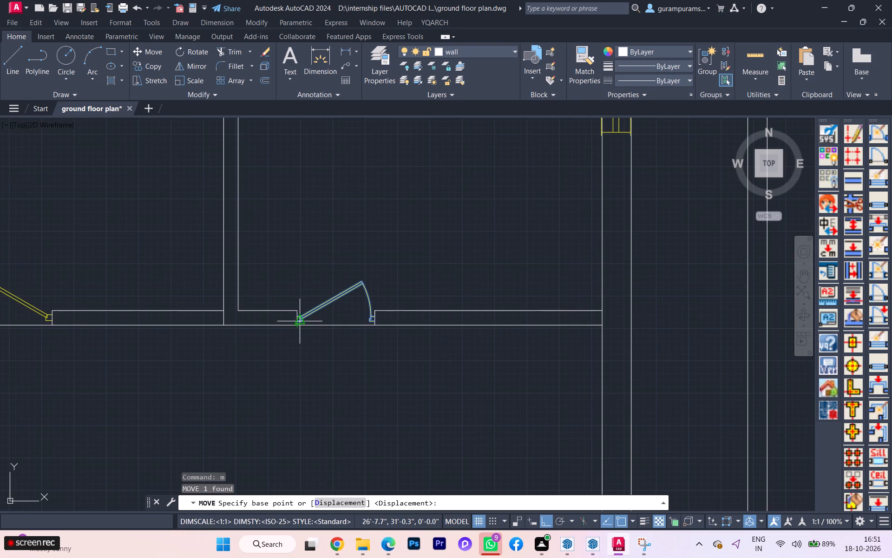
scroll(299, 317, up, 3)
click(287, 328)
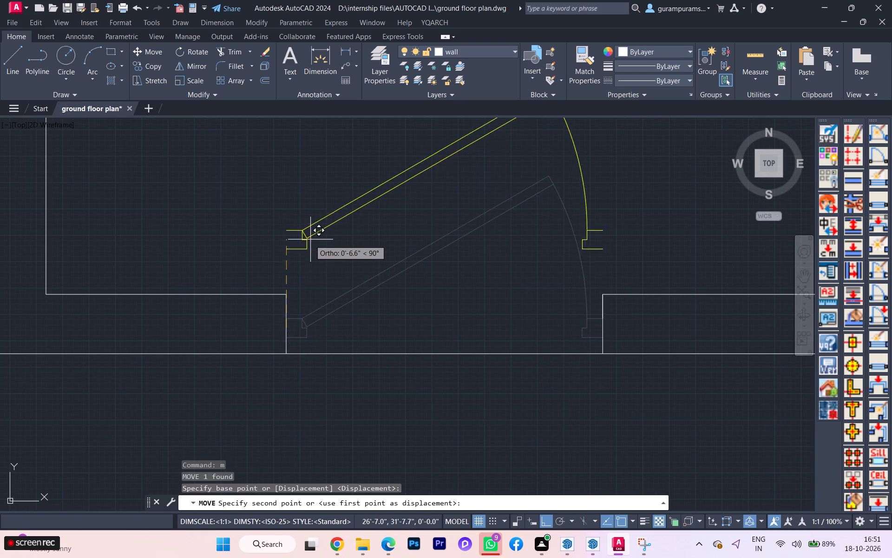
scroll(310, 239, down, 1)
scroll(310, 239, up, 1)
scroll(310, 242, down, 5)
scroll(320, 159, up, 5)
click(315, 164)
scroll(335, 169, down, 3)
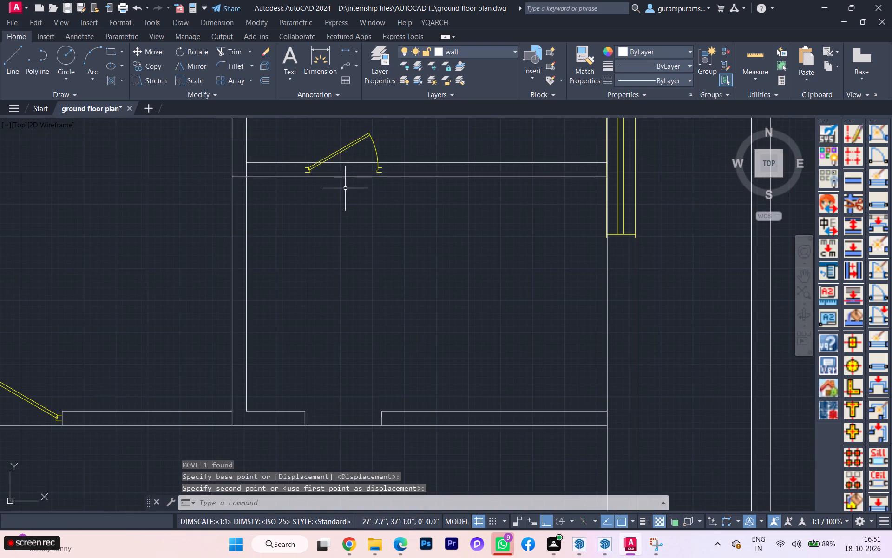
key(Escape)
Extend the upper line of the wall below the walk-in wardrobe across the vacated door opening to close it.
scroll(328, 307, down, 2)
scroll(328, 306, up, 2)
scroll(328, 306, down, 2)
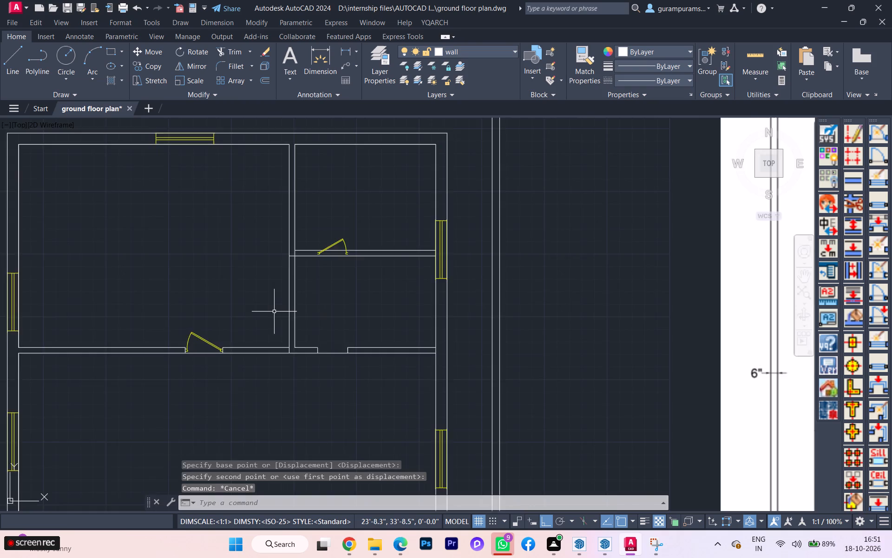
scroll(273, 312, down, 2)
key(e)
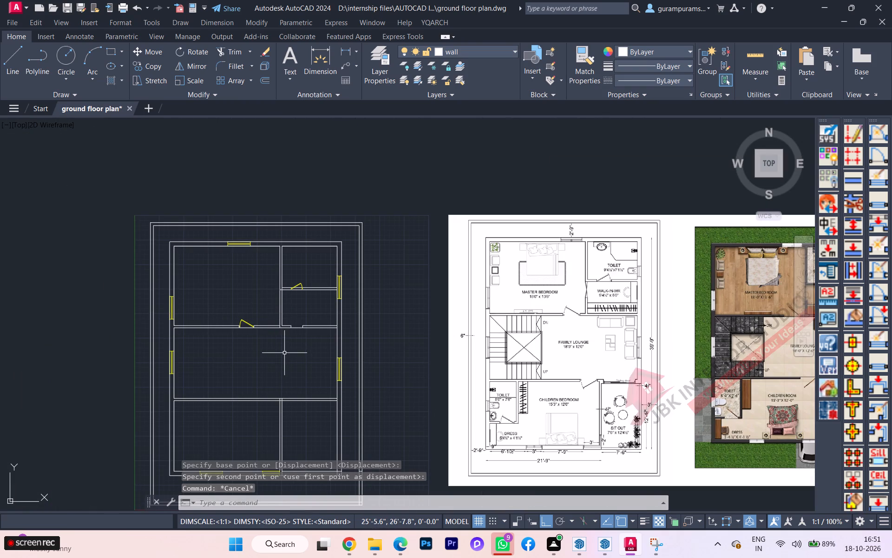
key(x)
key(Return)
scroll(297, 325, up, 4)
scroll(297, 325, down, 1)
scroll(297, 325, up, 1)
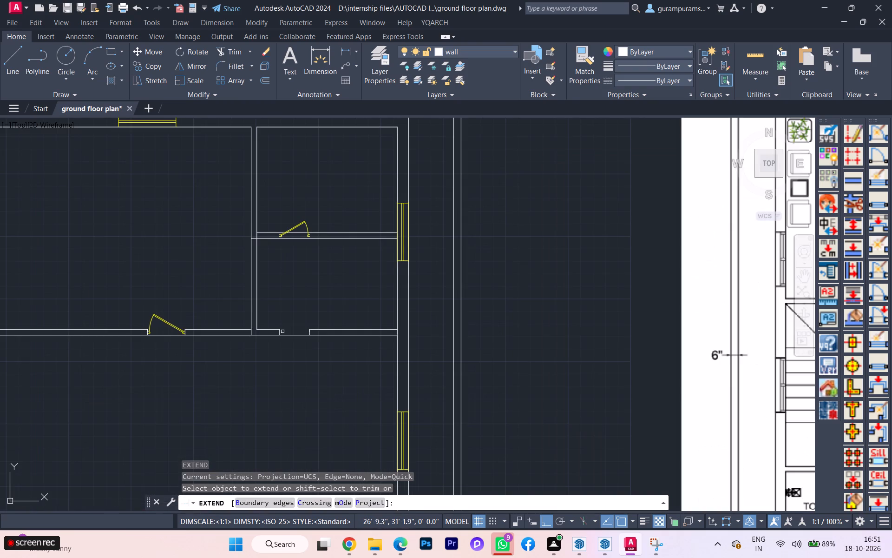
click(272, 330)
scroll(277, 334, up, 2)
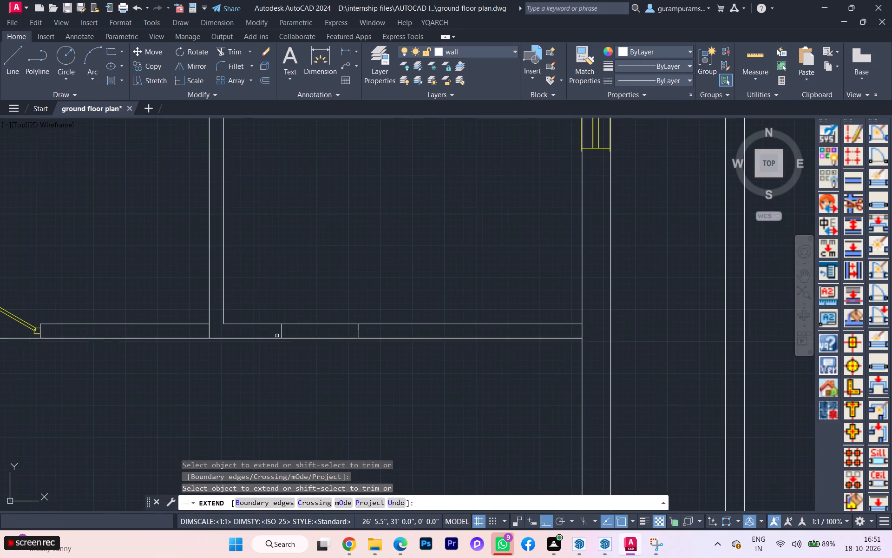
Trim away the two leftover jamb lines in the closed door opening of the wall below the walk-in wardrobe.
key(space)
key(t)
key(r)
key(Return)
scroll(275, 339, up, 1)
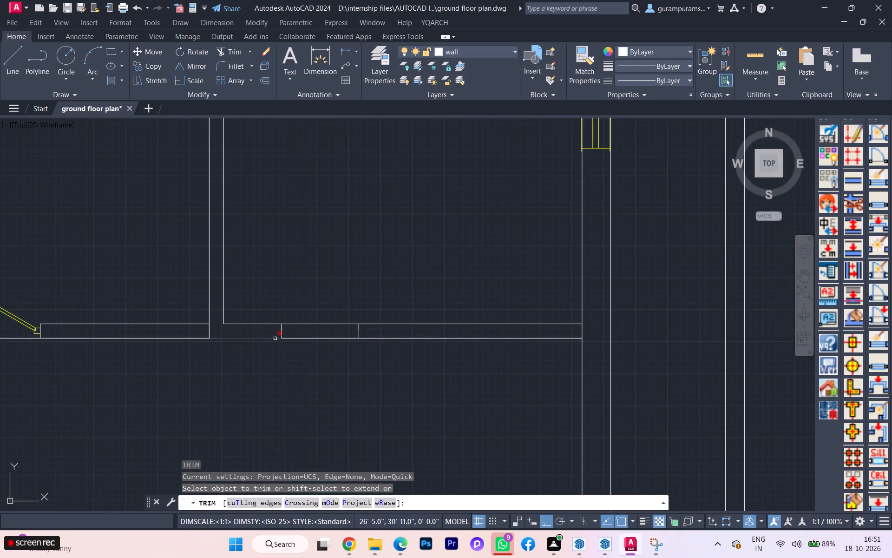
scroll(275, 339, up, 1)
click(266, 331)
click(502, 325)
scroll(493, 354, down, 4)
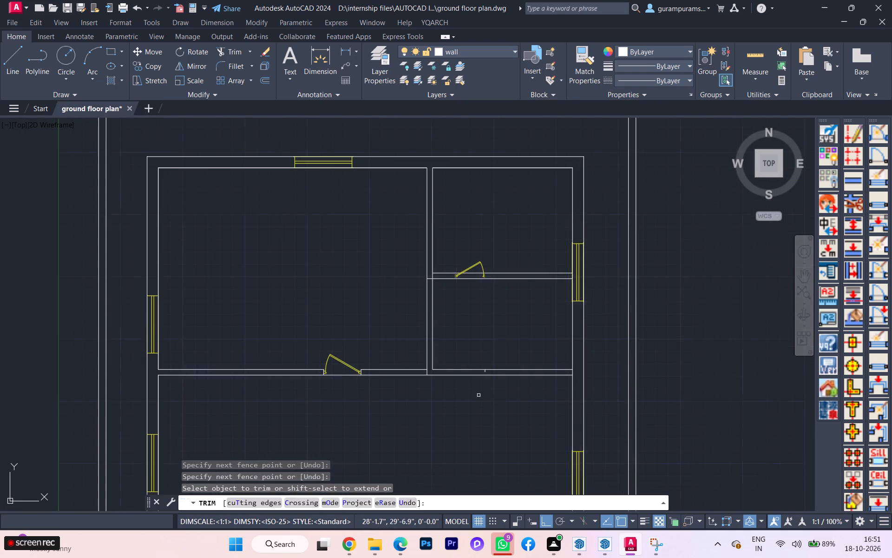
scroll(497, 353, up, 3)
scroll(441, 438, up, 3)
click(477, 410)
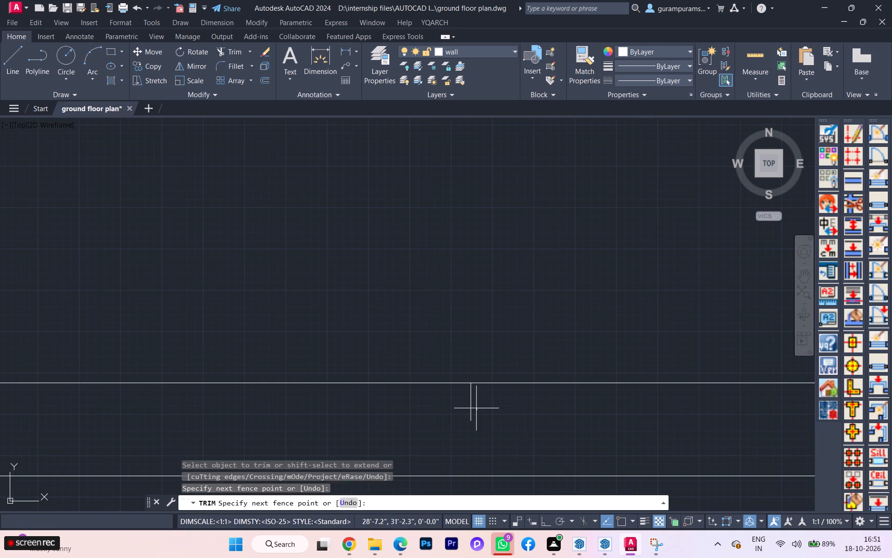
click(462, 403)
scroll(459, 408, down, 4)
key(Escape)
Draw a jamb line at the hinge-side frame of the toilet door and stretch it across the full partition thickness.
scroll(359, 272, down, 2)
scroll(358, 271, up, 1)
scroll(358, 271, down, 3)
middle_drag(350, 286, 342, 335)
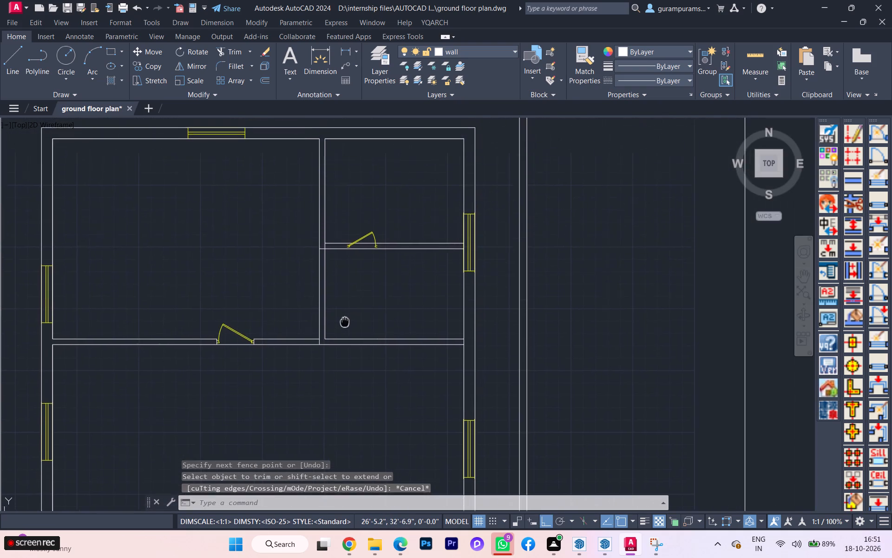
middle_drag(342, 335, 334, 356)
scroll(343, 254, up, 4)
scroll(352, 282, down, 1)
key(l)
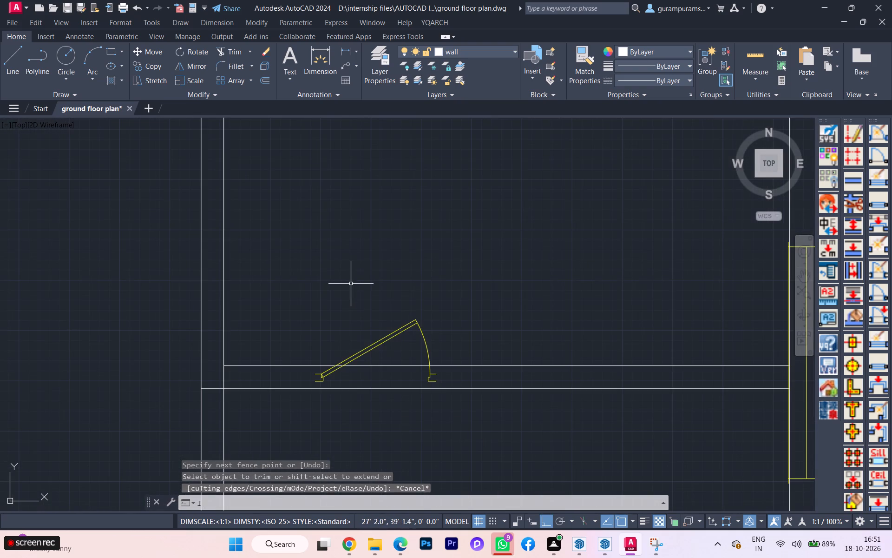
key(Return)
scroll(311, 384, up, 4)
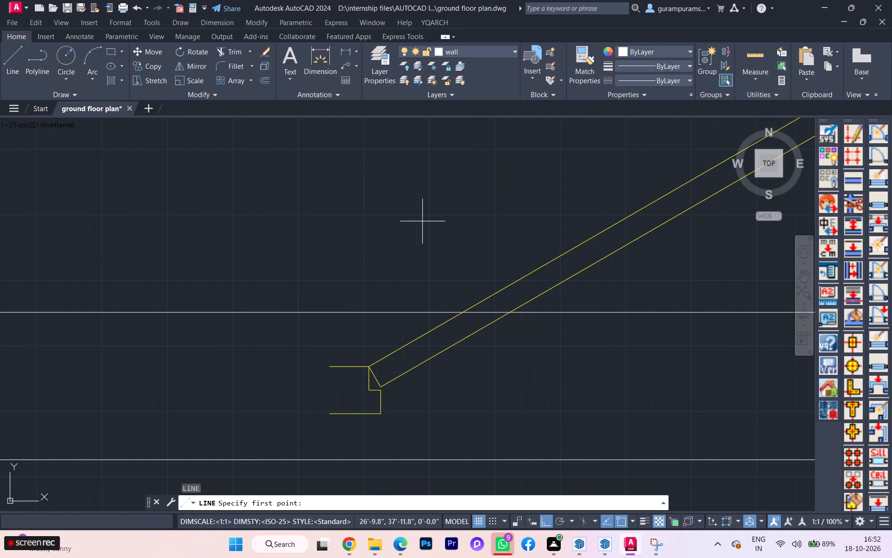
click(334, 366)
click(334, 312)
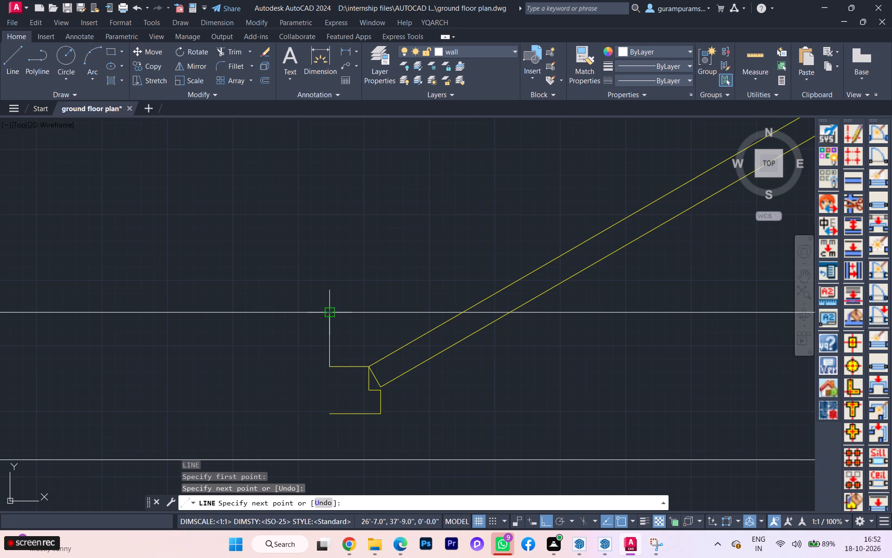
key(space)
click(328, 351)
click(333, 358)
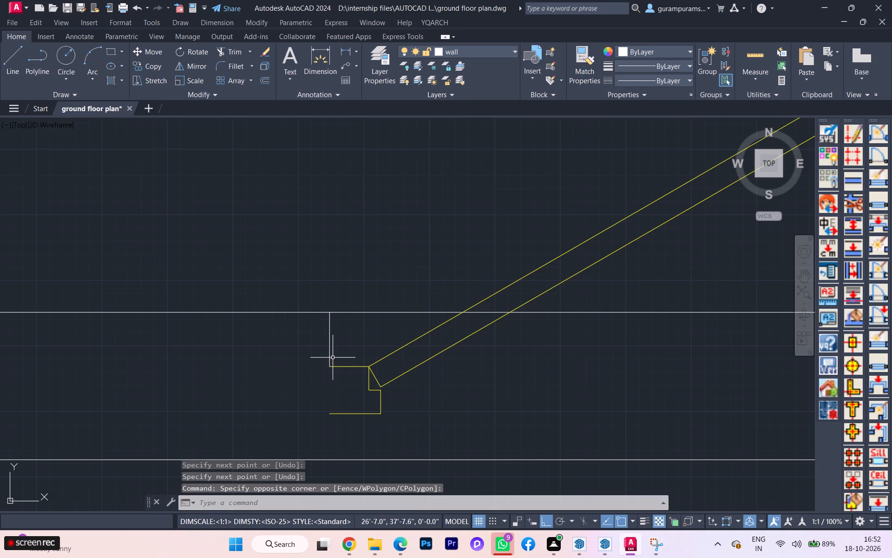
click(332, 355)
click(329, 350)
click(328, 365)
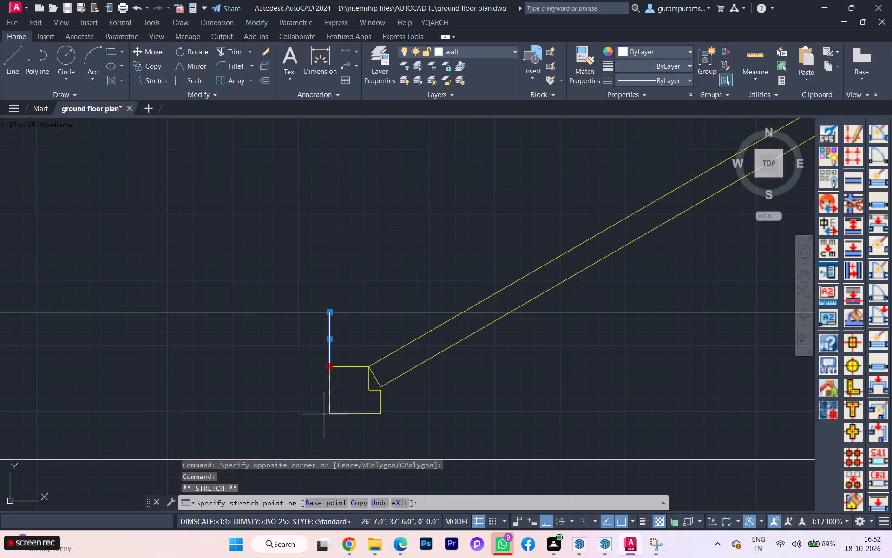
scroll(337, 403, down, 2)
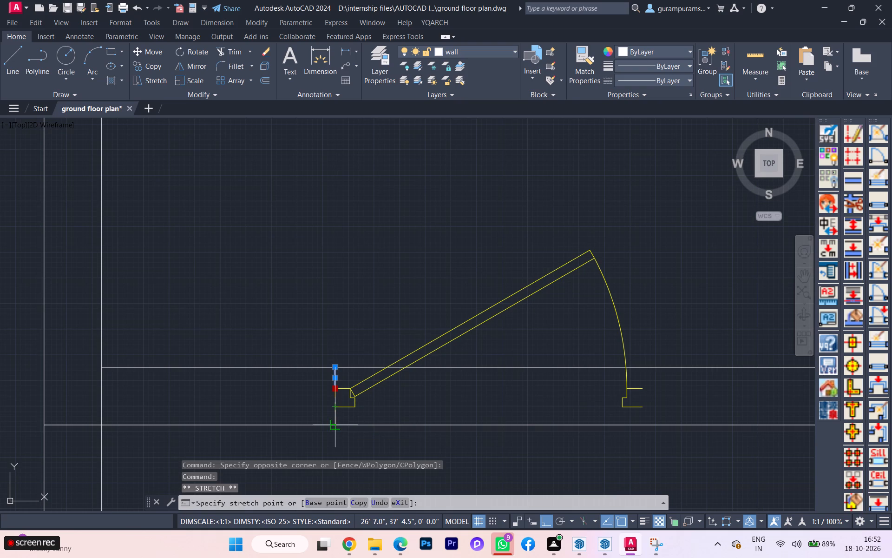
click(334, 422)
Draw a jamb line at the latch-side frame of the toilet door and stretch it across the full partition thickness.
key(space)
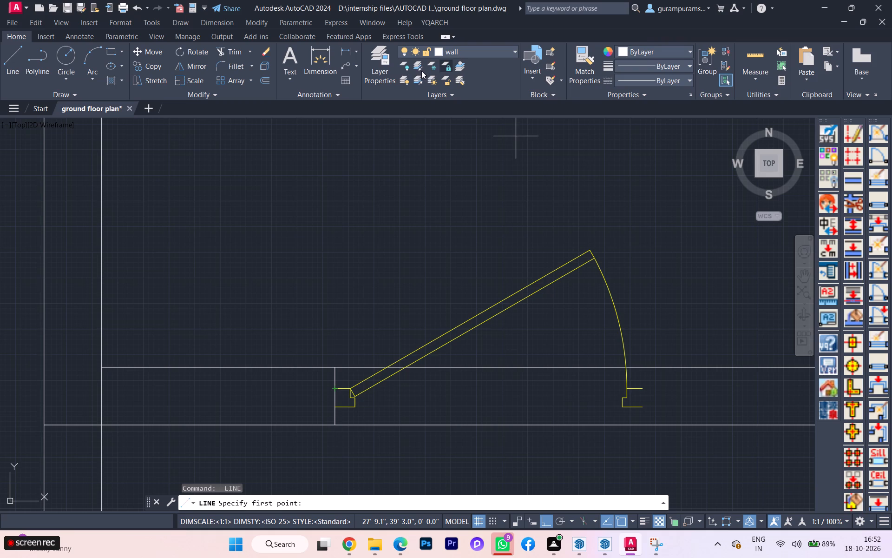
key(l)
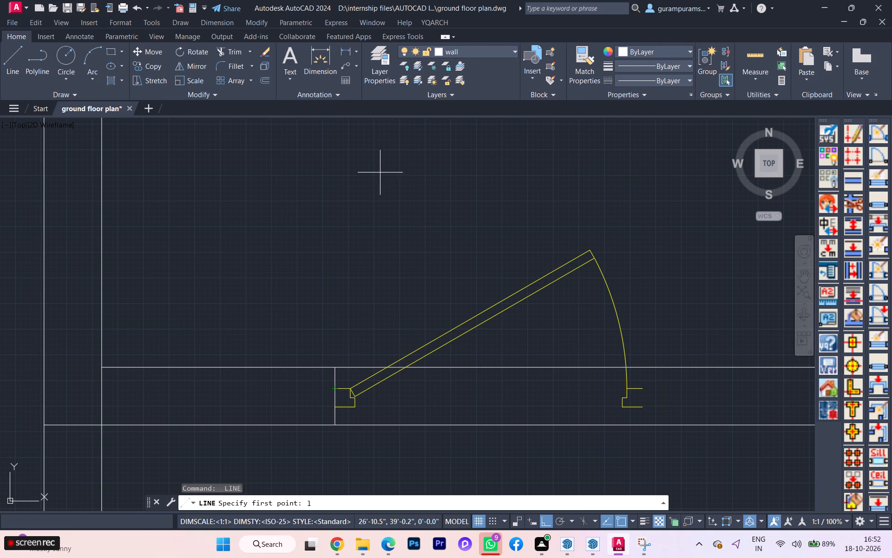
key(Return)
scroll(602, 385, up, 1)
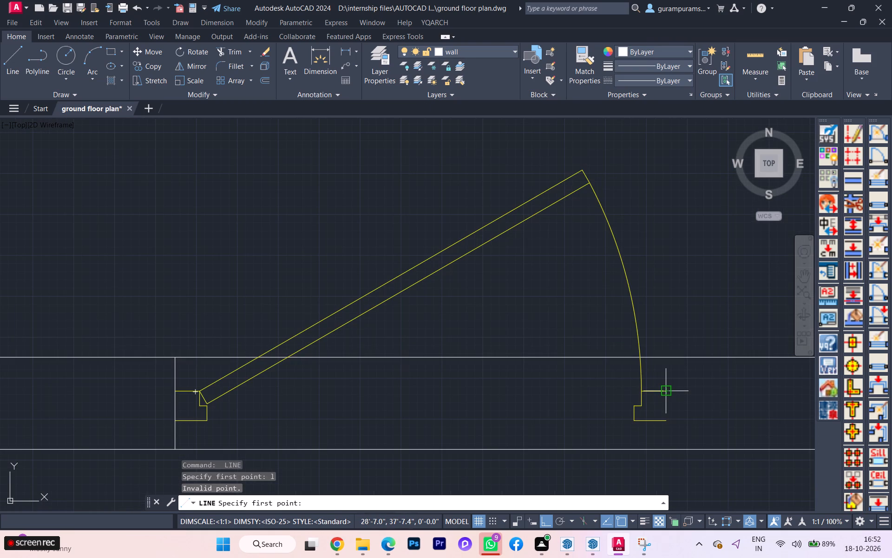
click(663, 392)
click(667, 359)
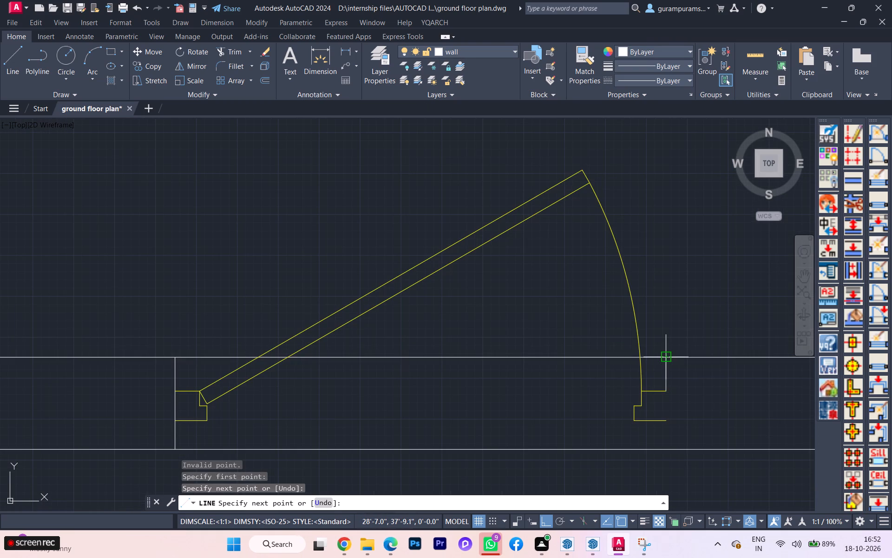
key(space)
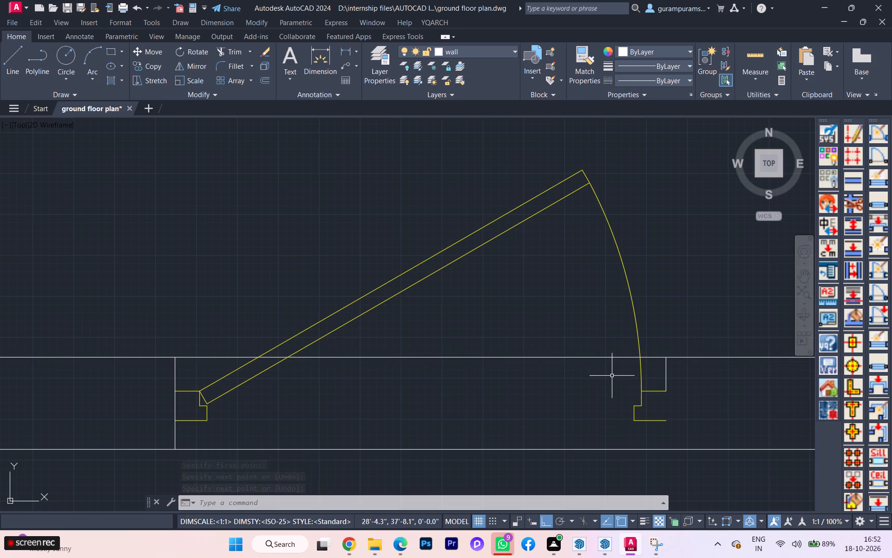
scroll(612, 376, up, 1)
click(709, 372)
click(689, 378)
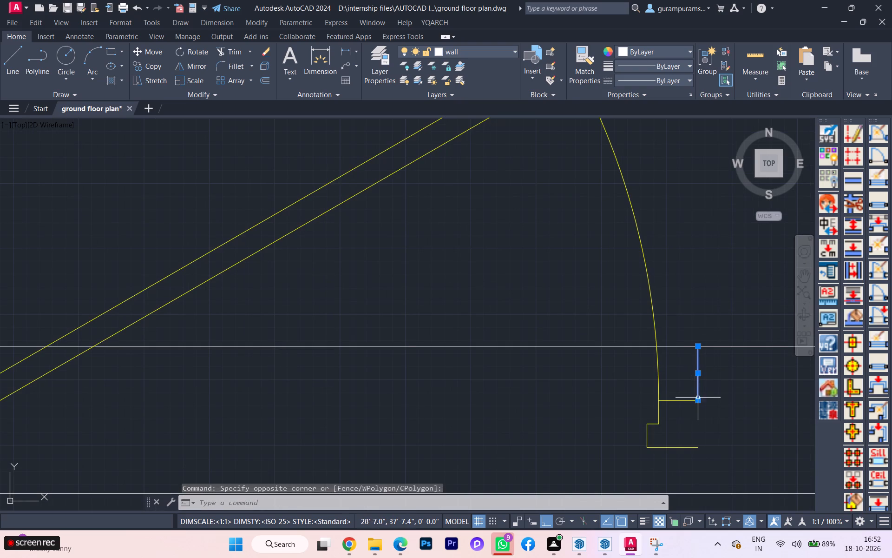
click(698, 396)
click(698, 399)
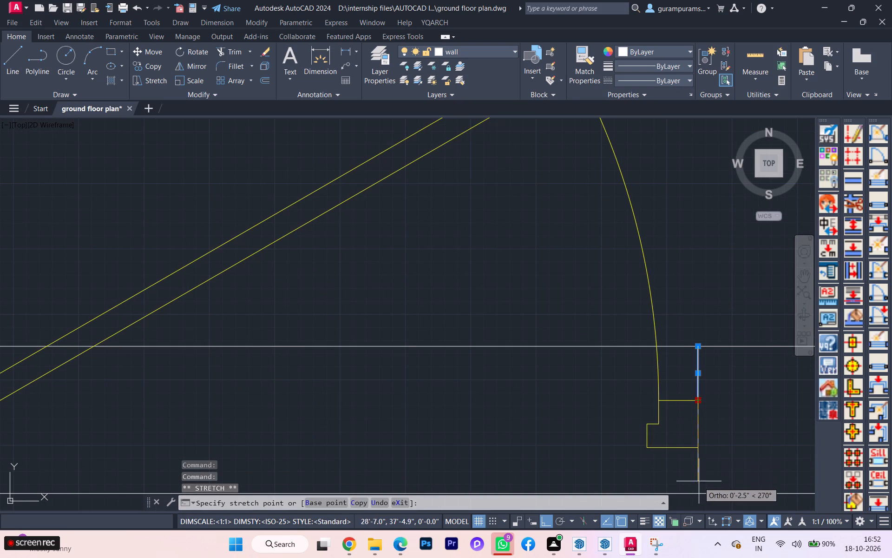
click(702, 490)
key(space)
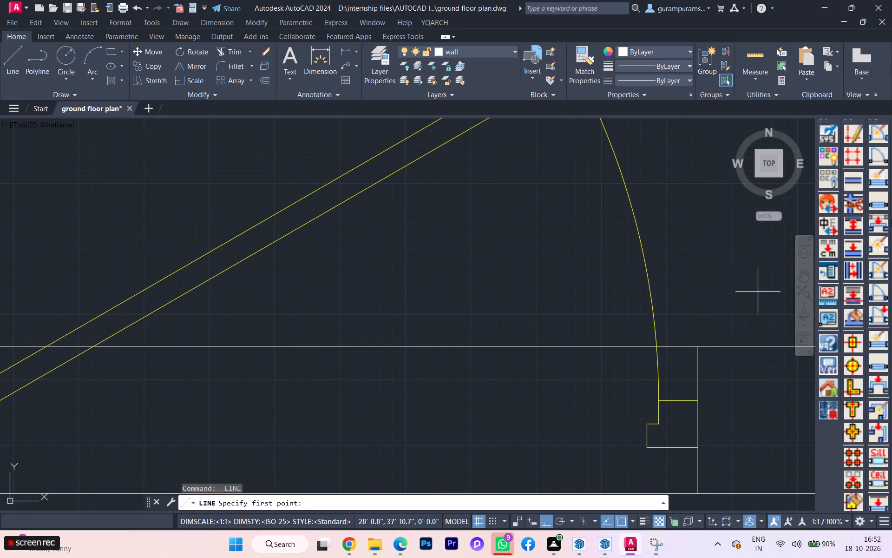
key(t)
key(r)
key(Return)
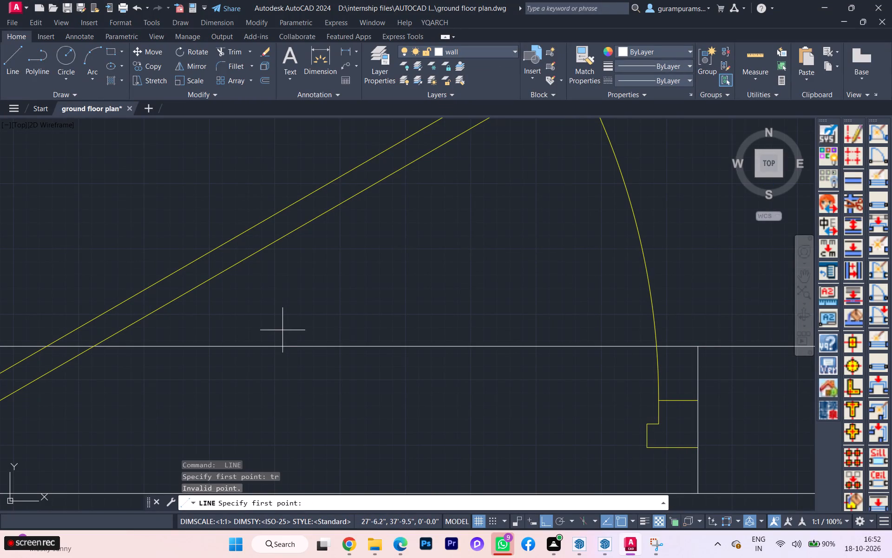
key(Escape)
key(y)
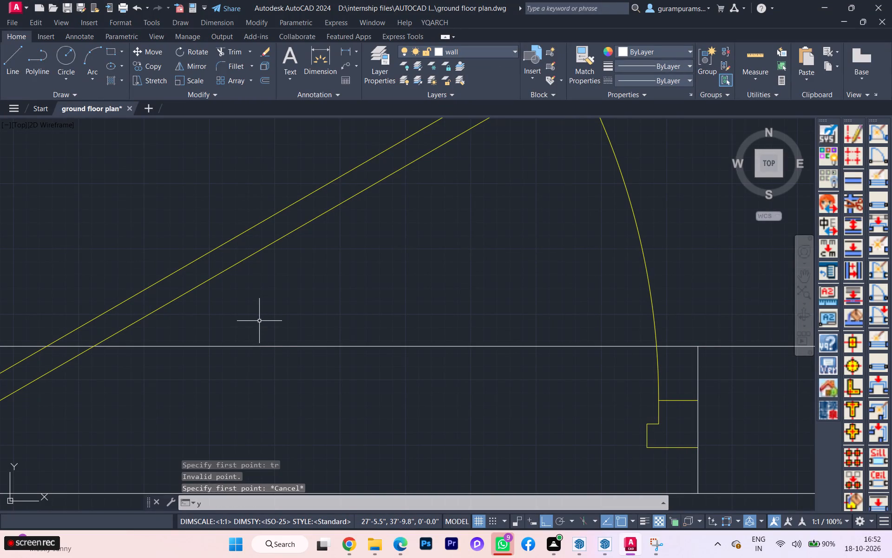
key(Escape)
Trim the upper partition line between the two jamb lines, including the remainders beside the door leaf, to open the toilet doorway.
text(tr)
key(Return)
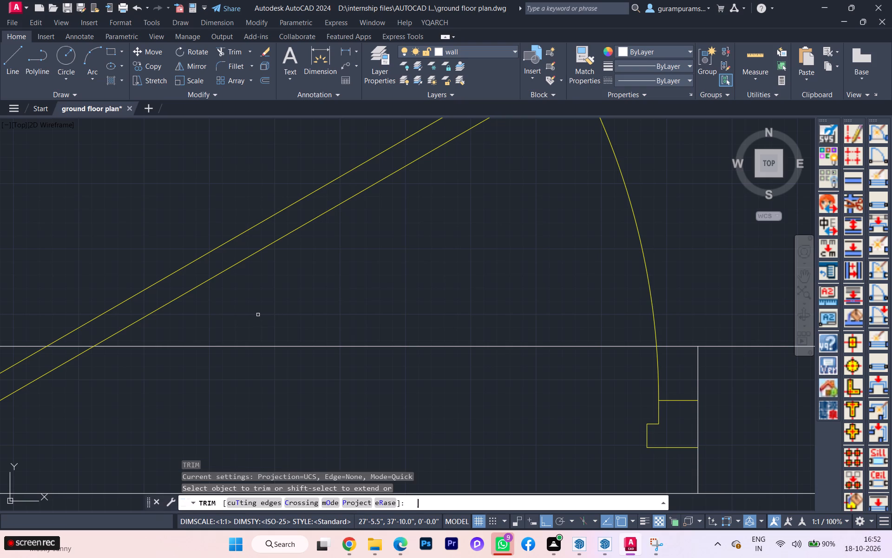
click(310, 308)
click(294, 389)
scroll(348, 340, down, 3)
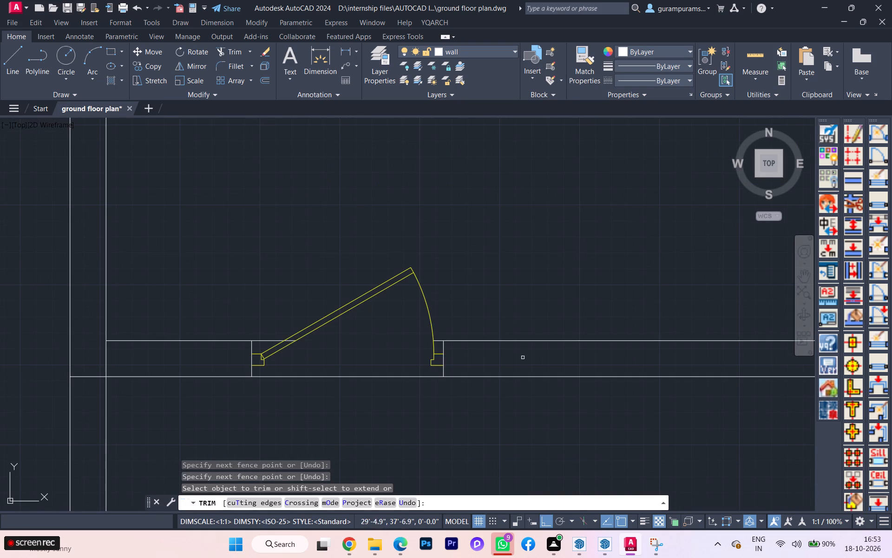
scroll(432, 336, up, 2)
click(446, 347)
scroll(427, 405, down, 1)
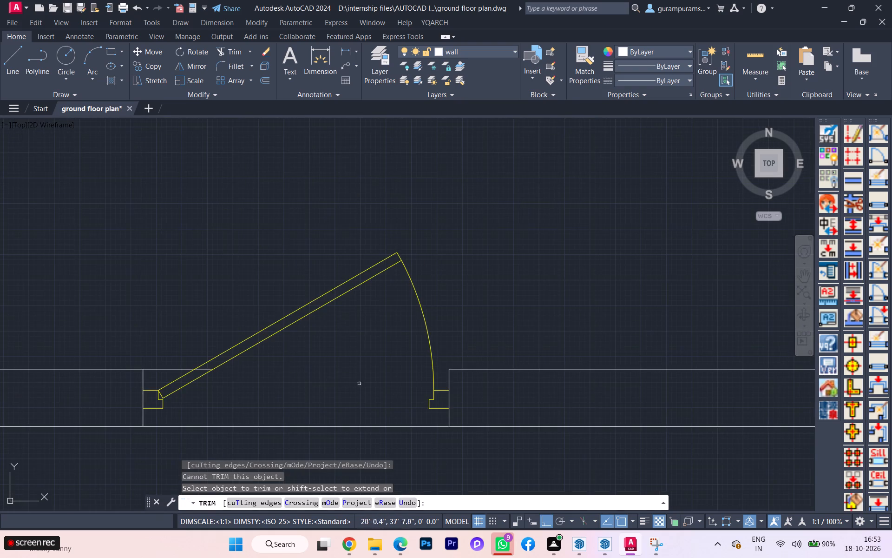
scroll(202, 383, up, 2)
click(197, 359)
click(210, 351)
click(133, 359)
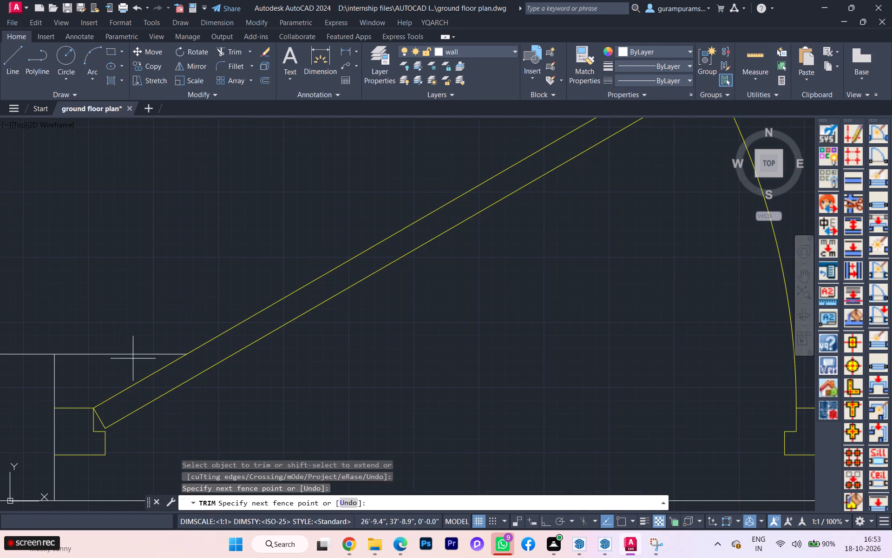
click(144, 345)
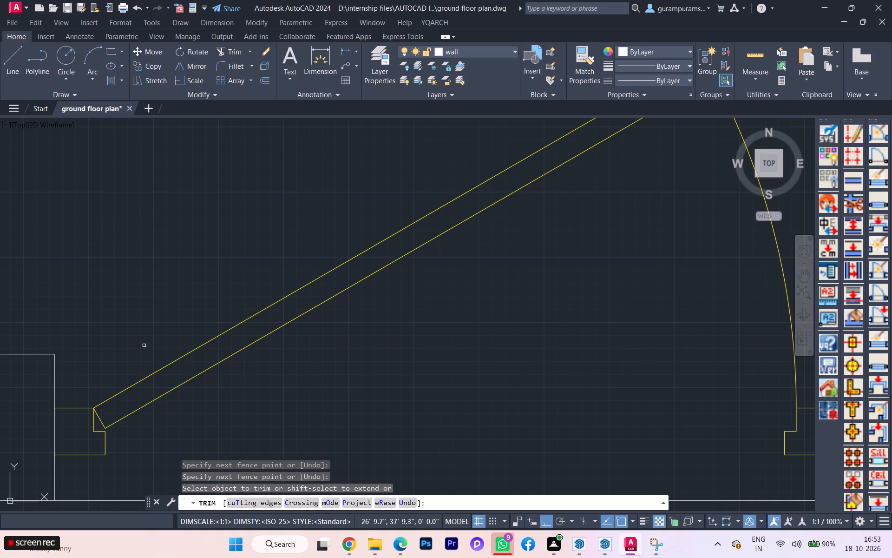
scroll(208, 238, down, 3)
scroll(308, 289, down, 2)
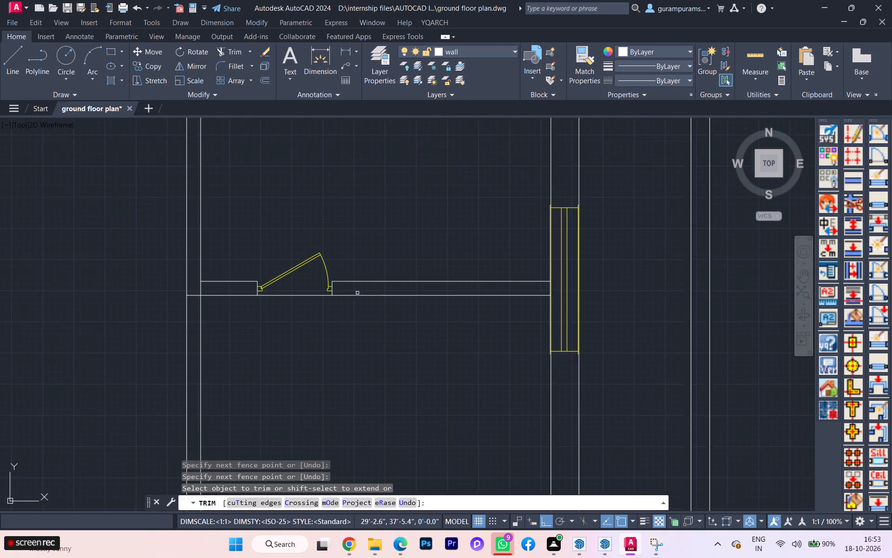
scroll(381, 306, down, 1)
scroll(382, 306, up, 2)
scroll(406, 313, down, 3)
scroll(354, 317, down, 1)
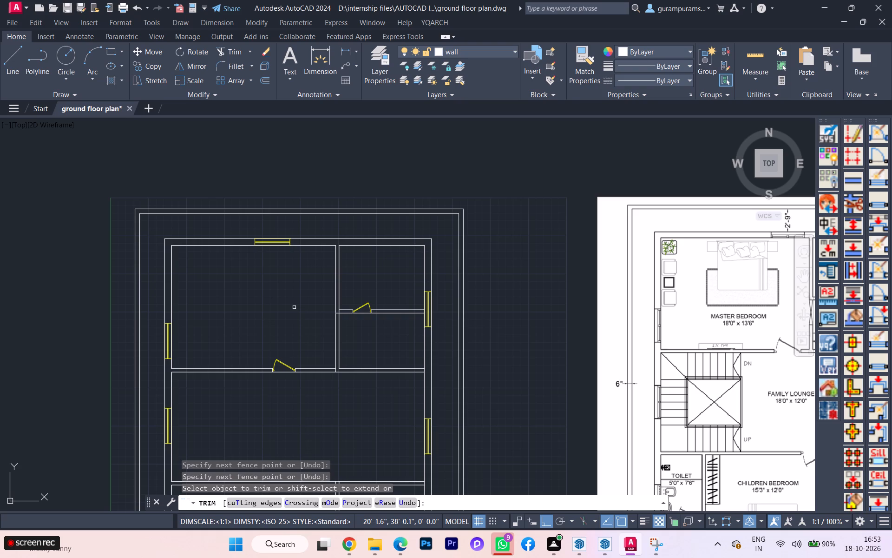
key(space)
Draw a horizontal line across the walk-in wardrobe from the master bedroom partition to the outer wall, 2' above its bottom wall.
scroll(228, 280, down, 1)
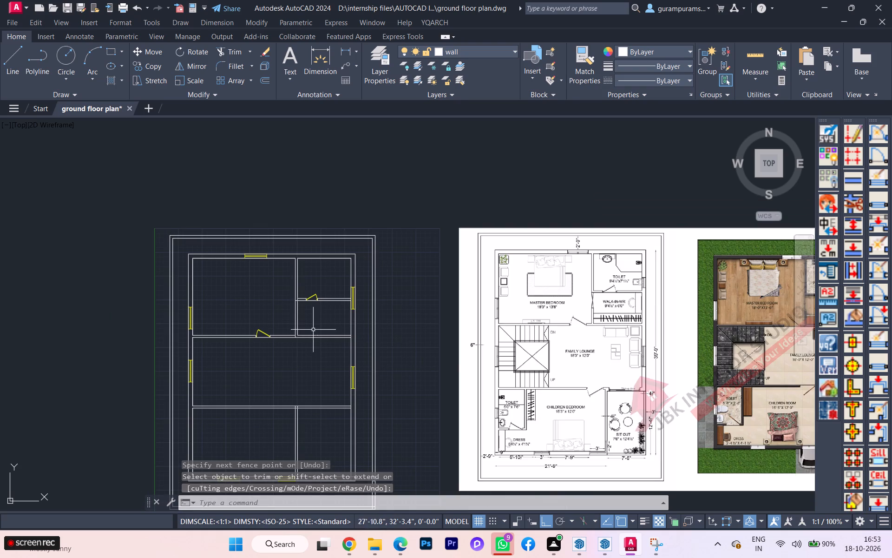
scroll(302, 319, up, 1)
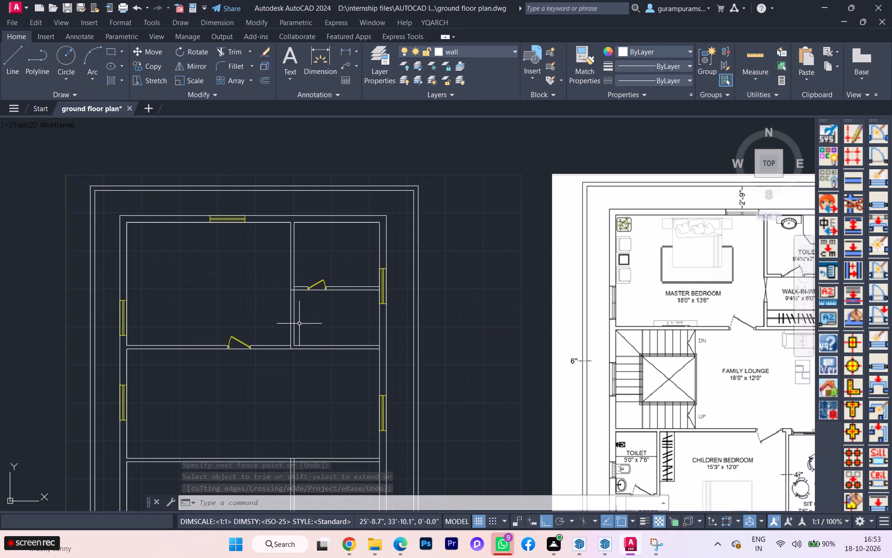
key(l)
key(Return)
scroll(300, 344, up, 6)
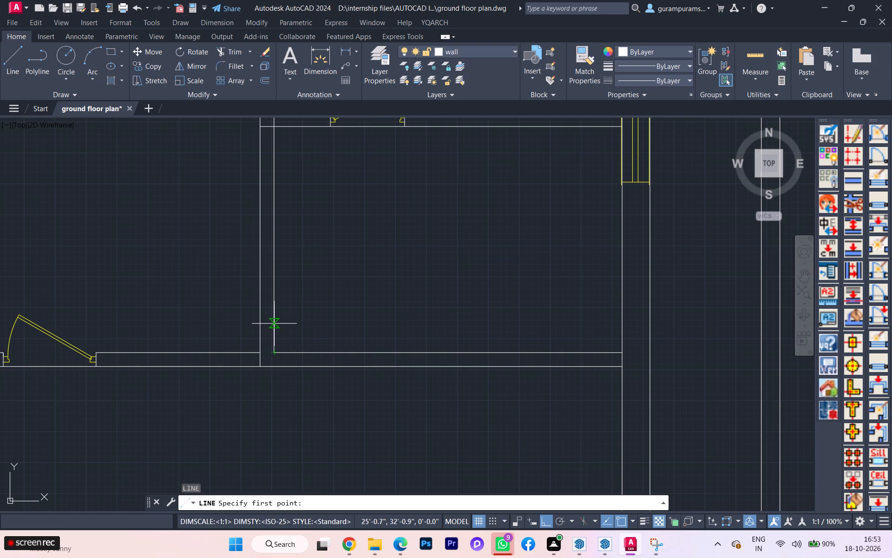
text(tk)
key(Return)
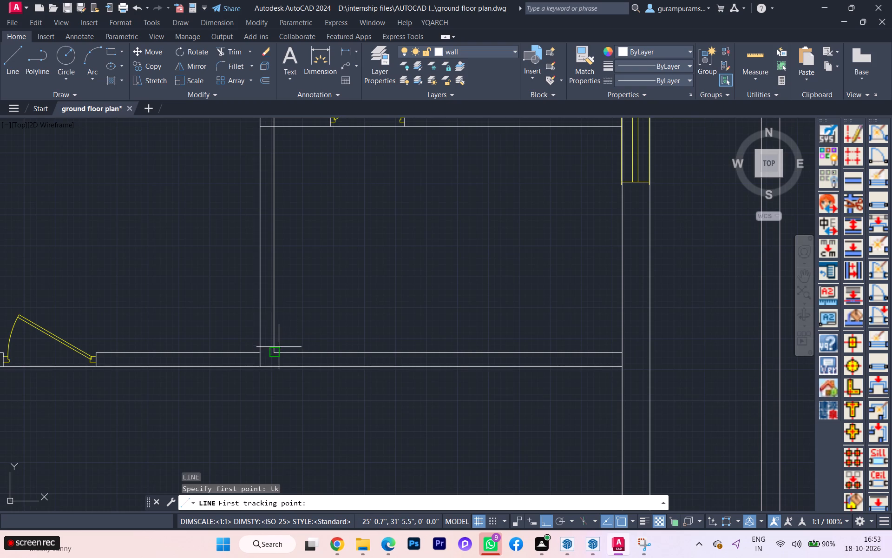
click(279, 354)
text(2')
key(Return)
key(Return)
scroll(278, 291, up, 1)
scroll(557, 263, down, 3)
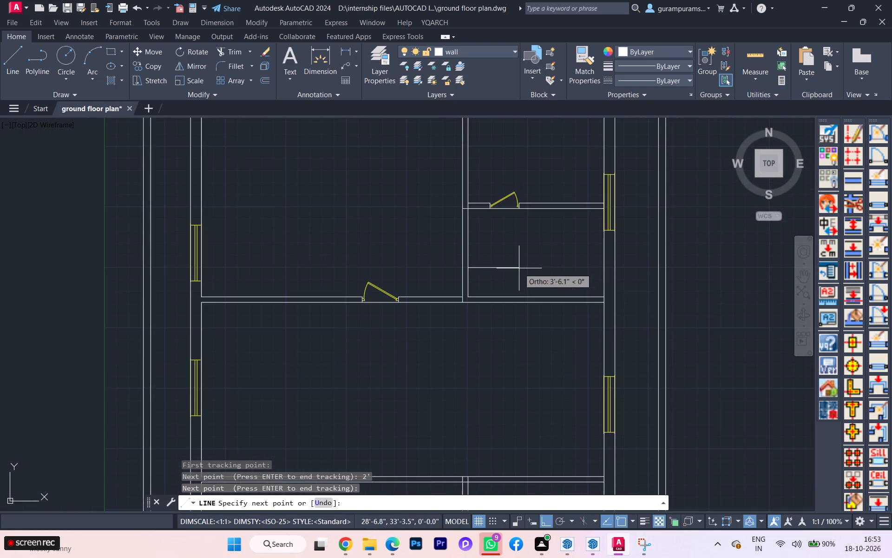
scroll(590, 260, up, 2)
click(623, 279)
key(space)
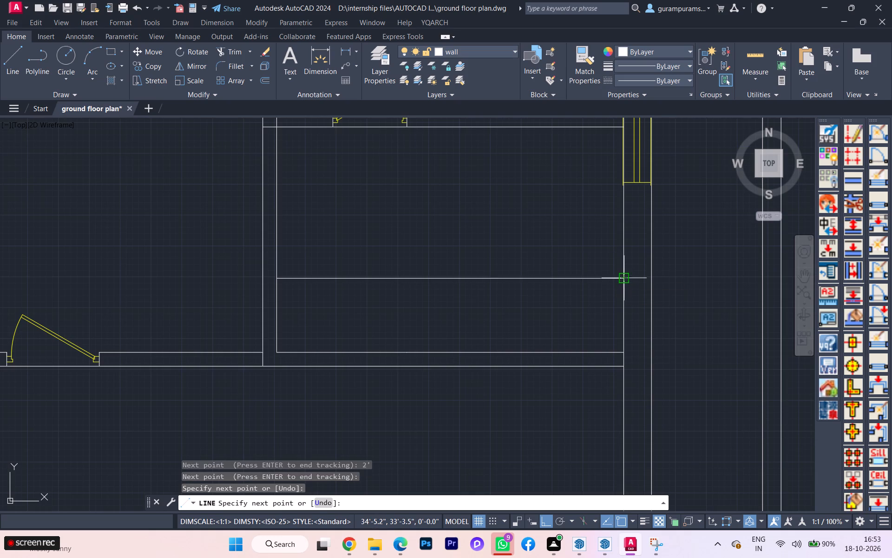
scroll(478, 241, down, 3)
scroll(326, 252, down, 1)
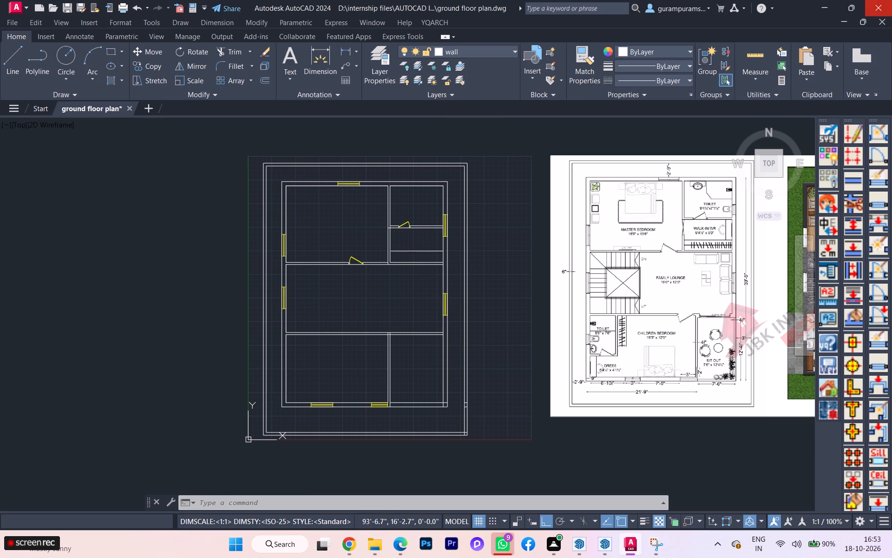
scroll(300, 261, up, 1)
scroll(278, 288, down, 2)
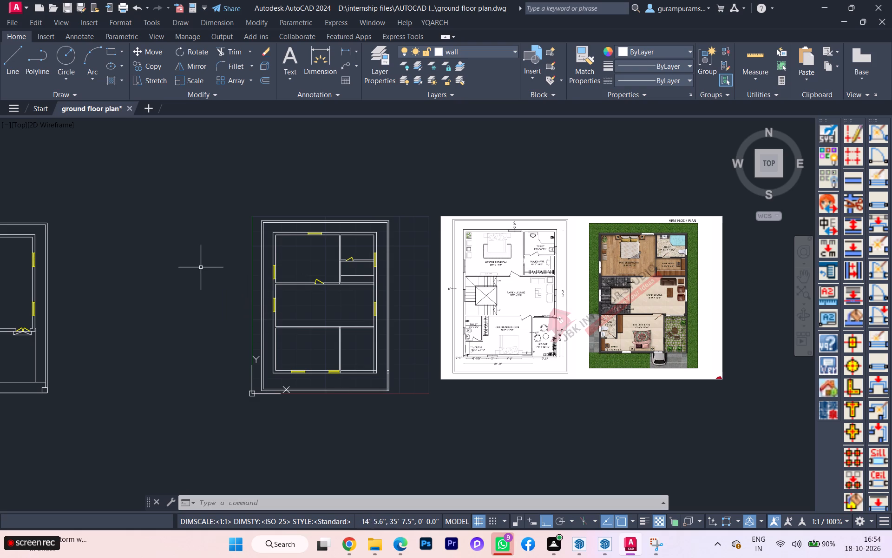
Examine the toilet and dress area beside the children bedroom in the reference plan, including its room dimensions.
scroll(418, 367, up, 2)
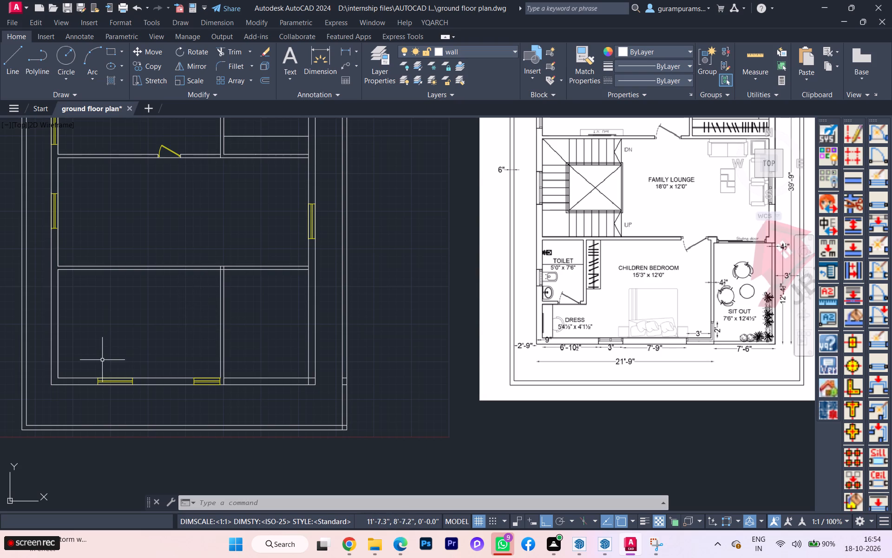
scroll(102, 361, down, 1)
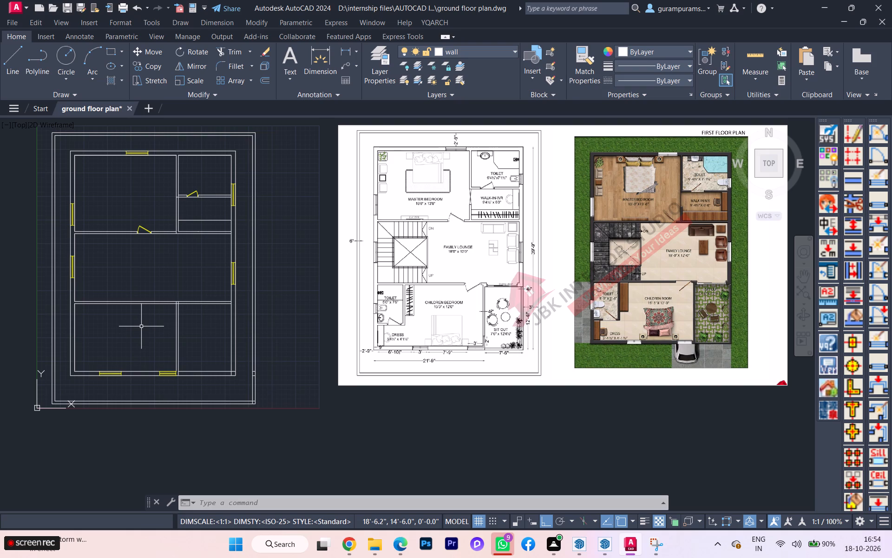
scroll(112, 388, up, 1)
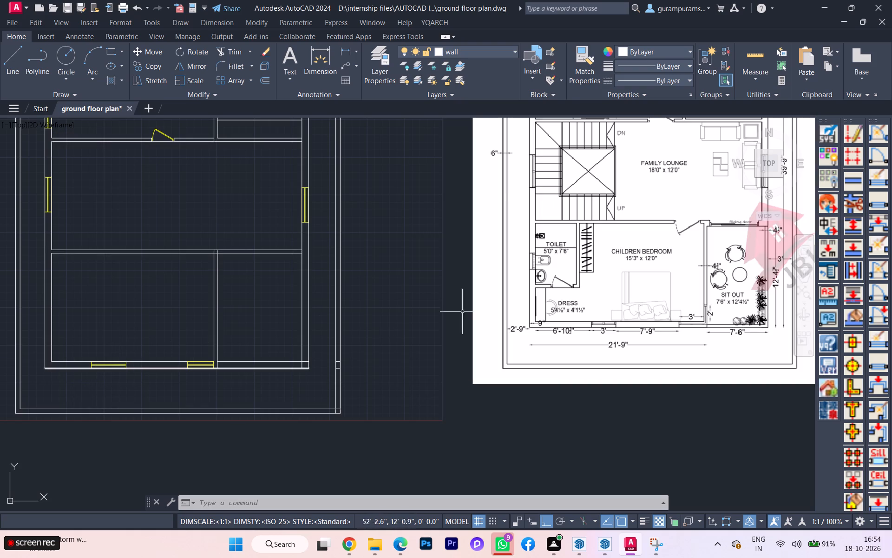
scroll(545, 238, up, 1)
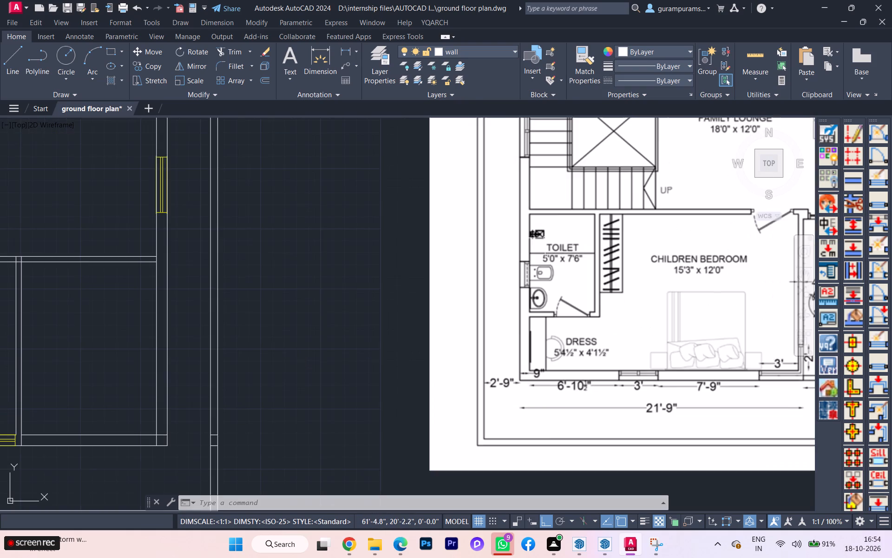
scroll(555, 222, up, 1)
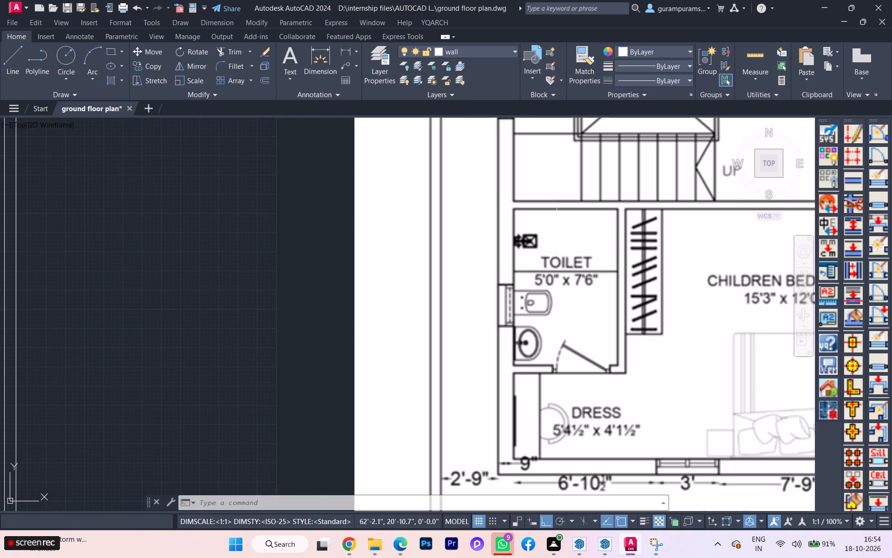
scroll(557, 231, down, 2)
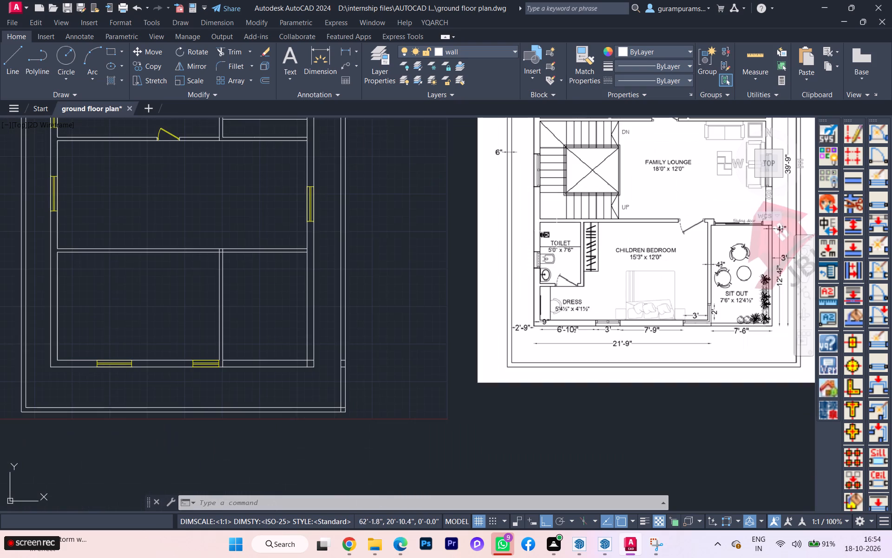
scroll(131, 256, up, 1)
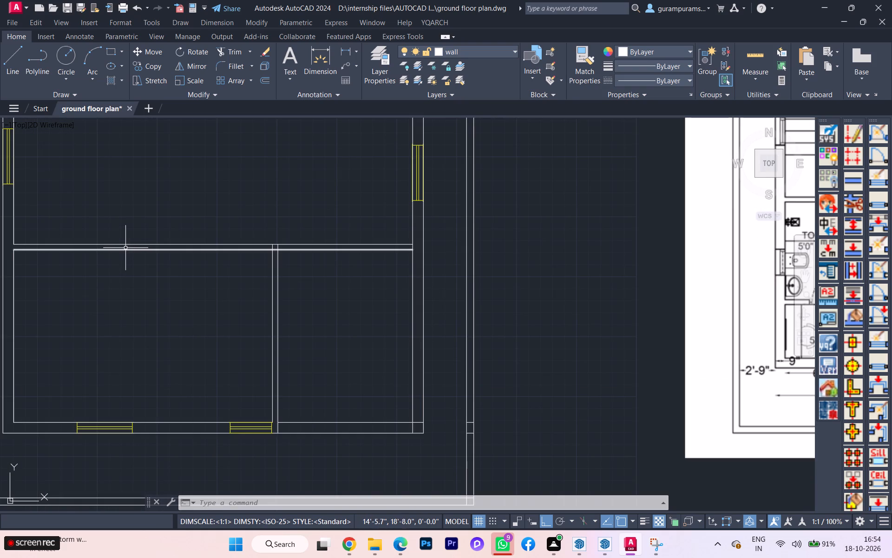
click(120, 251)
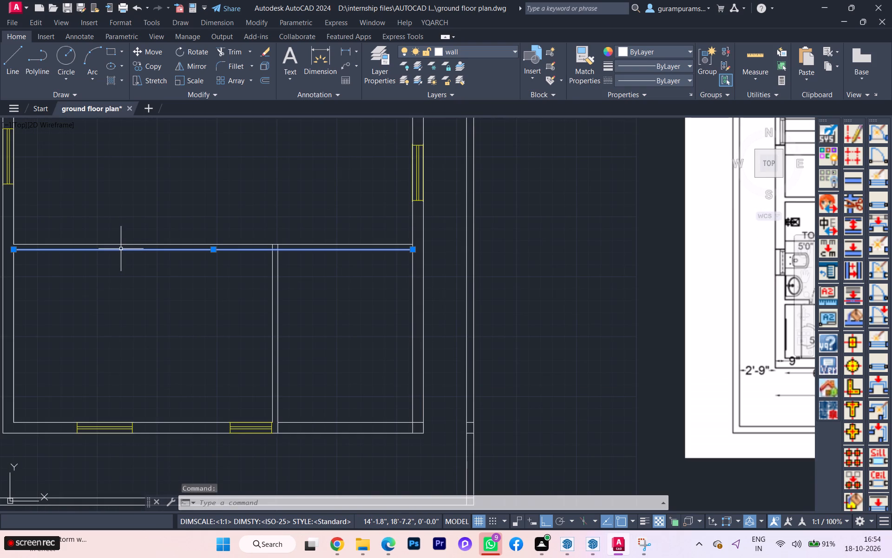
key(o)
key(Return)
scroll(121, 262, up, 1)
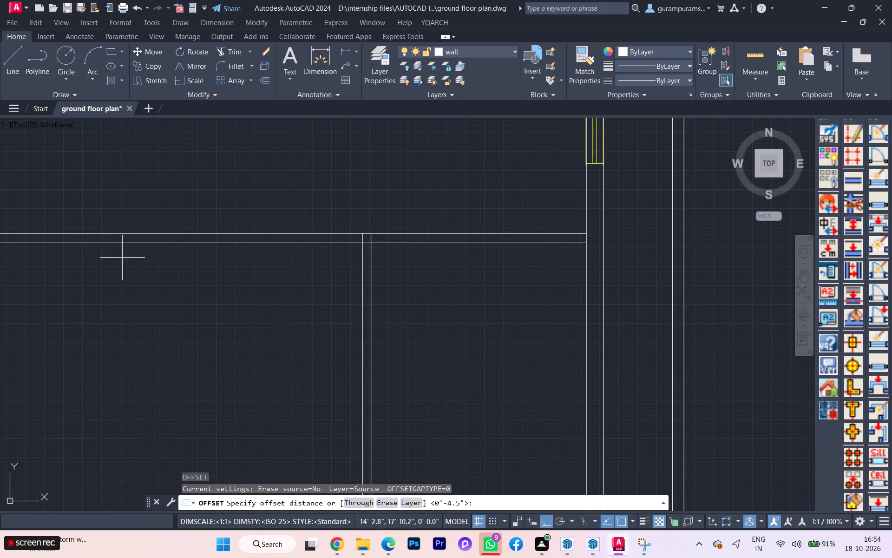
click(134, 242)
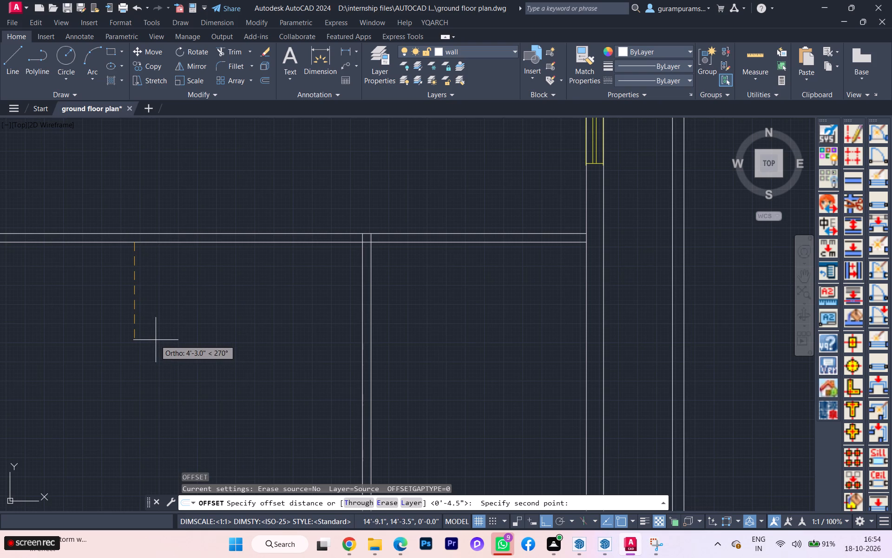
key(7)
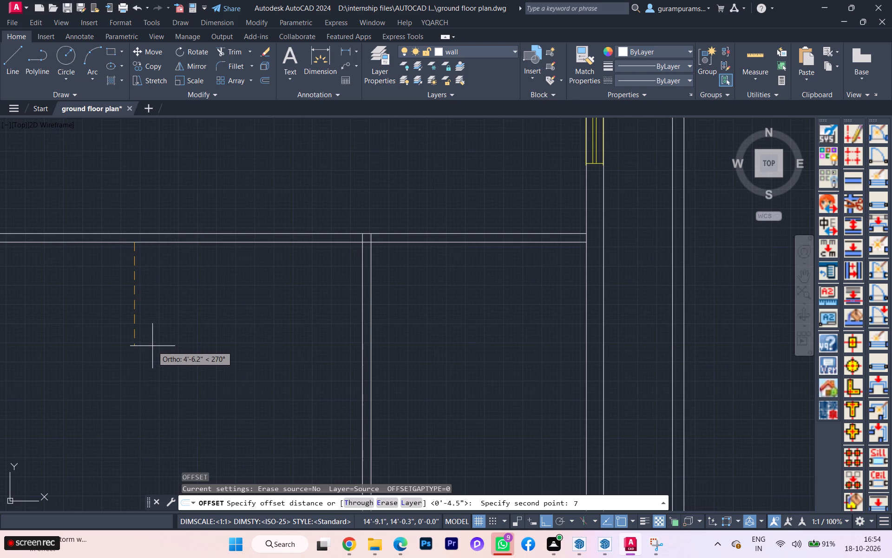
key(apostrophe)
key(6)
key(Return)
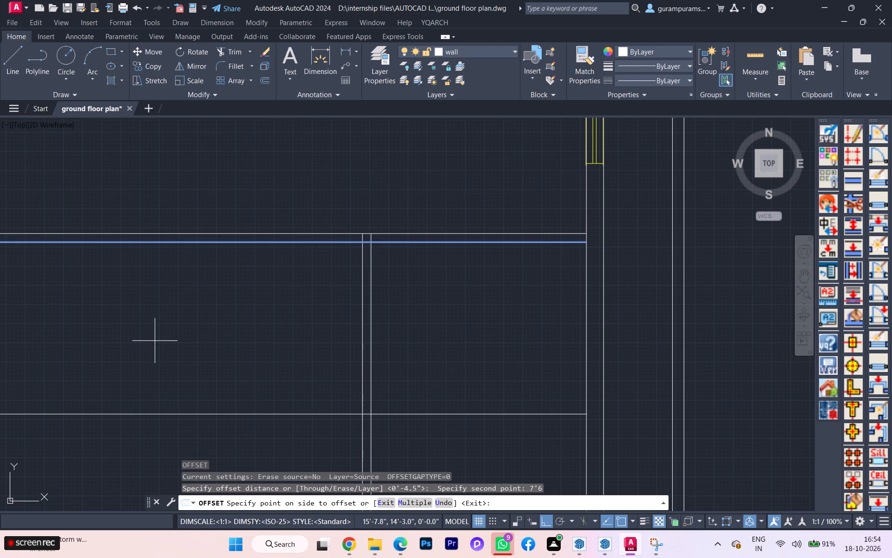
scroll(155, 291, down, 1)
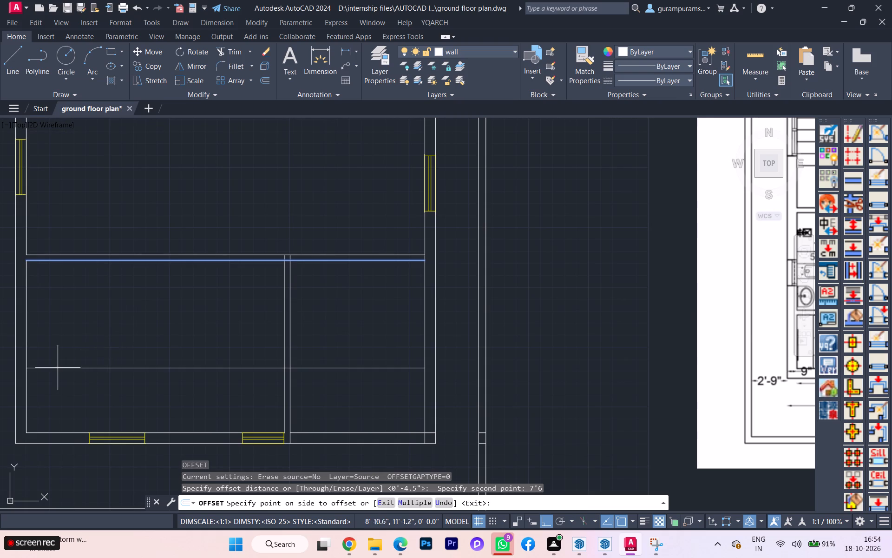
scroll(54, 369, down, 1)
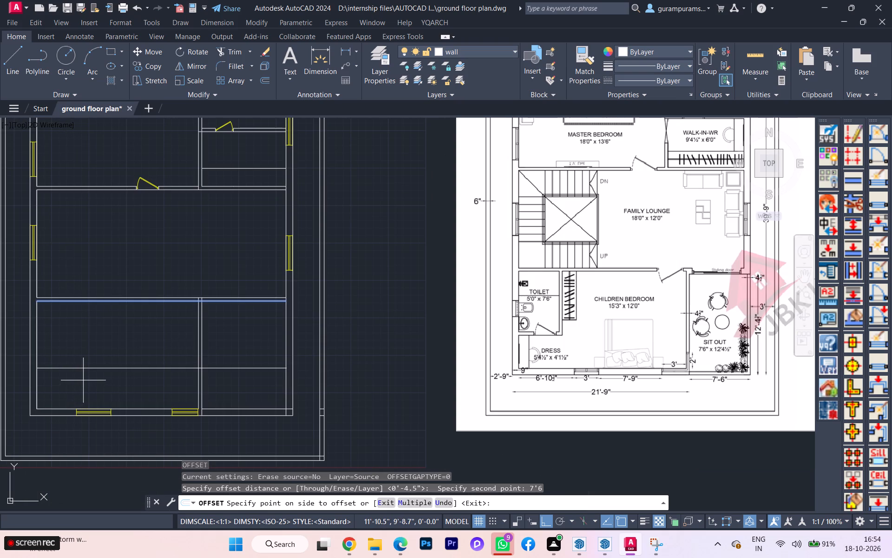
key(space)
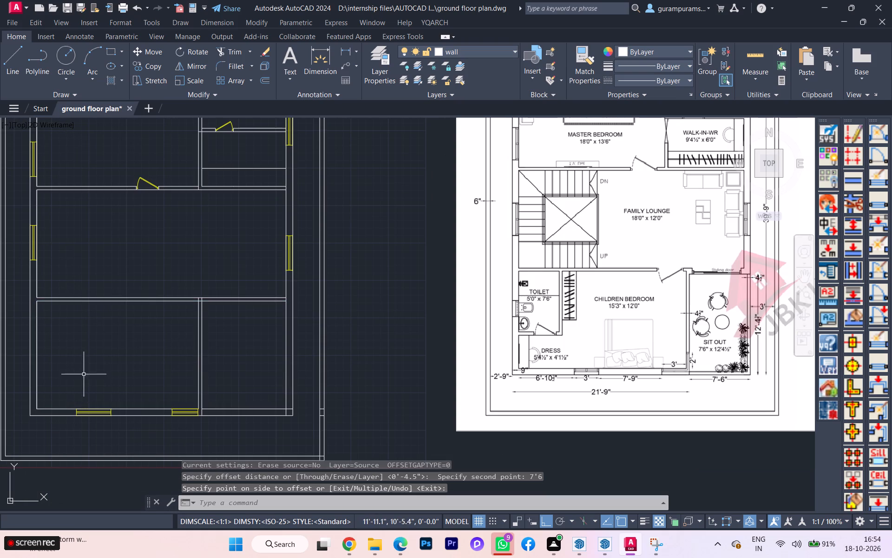
Offset the lower line of the partition between the family lounge and children bedroom 7'6" downward for the toilet's length.
key(space)
scroll(114, 329, up, 1)
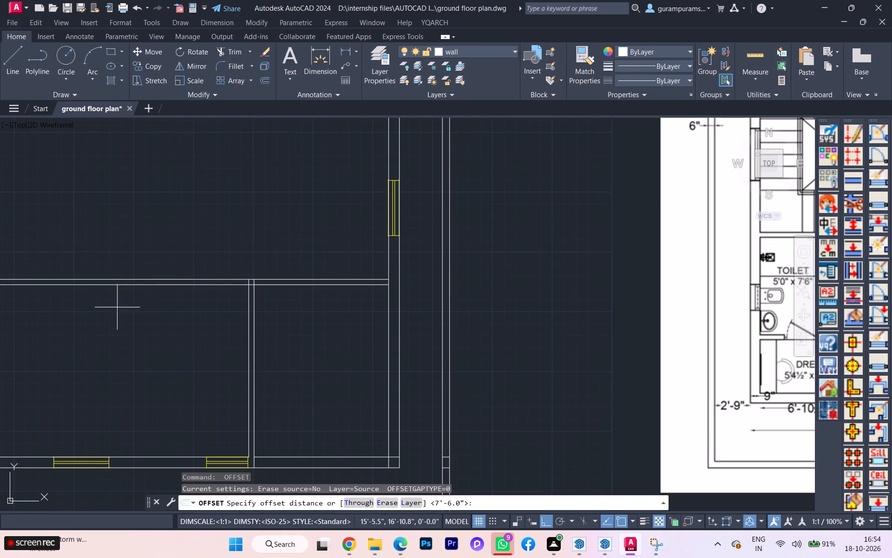
click(129, 285)
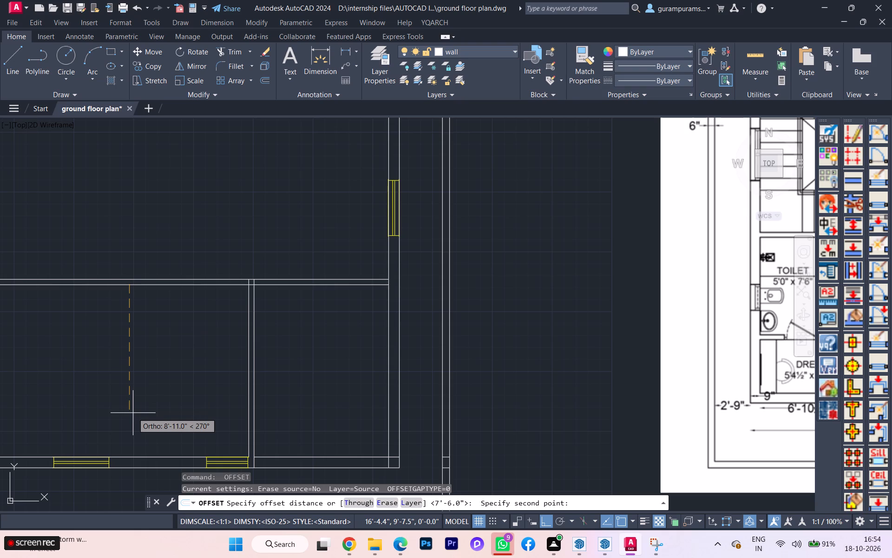
text(7'6)
key(Return)
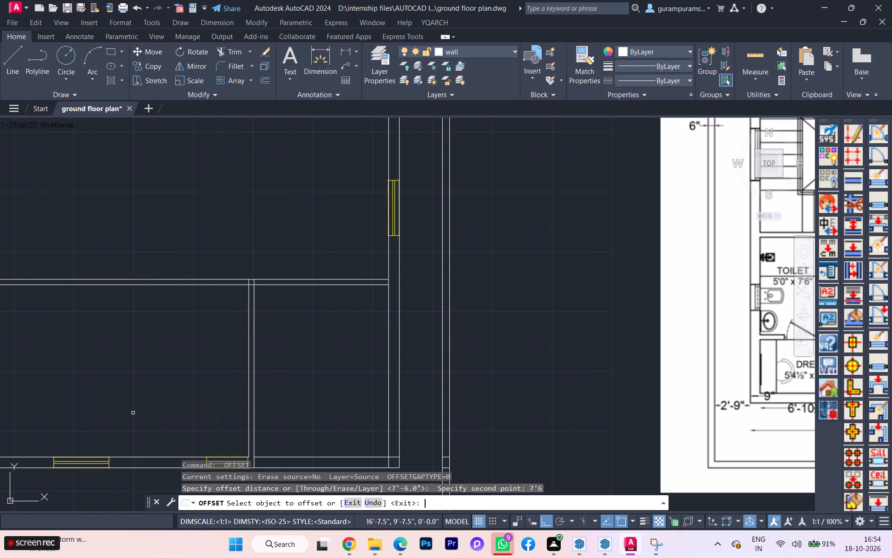
click(178, 284)
click(172, 311)
key(space)
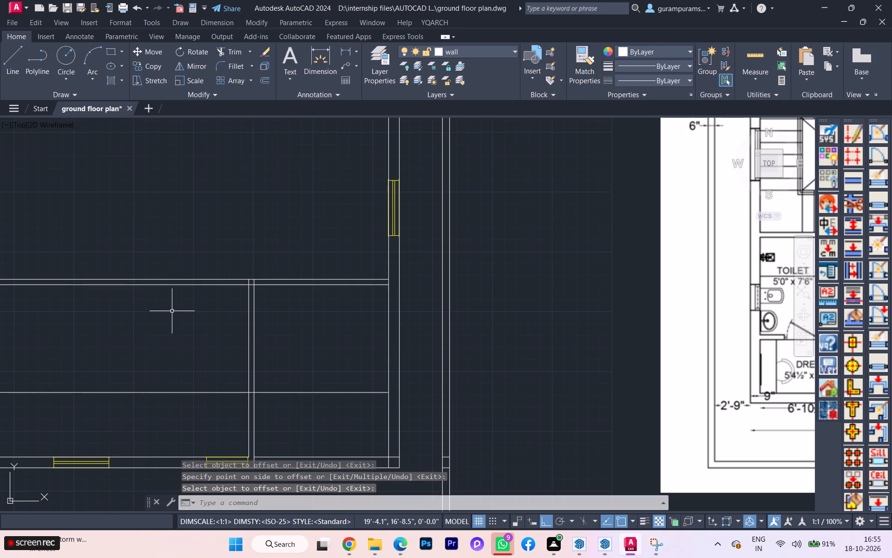
Offset the new horizontal toilet line 4.5" downward to form the partition between the toilet and dress area.
key(space)
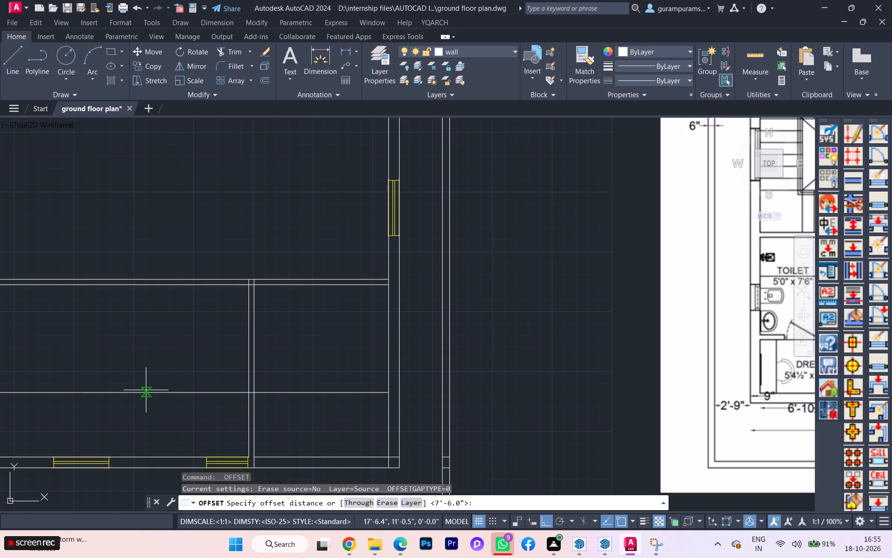
click(145, 394)
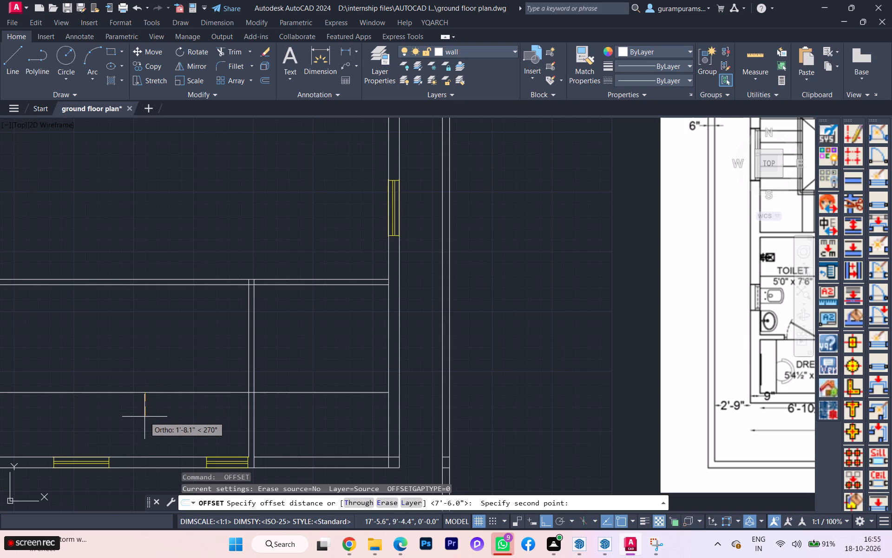
key(4)
text(.5)
key(Return)
click(142, 392)
drag(142, 392, 140, 405)
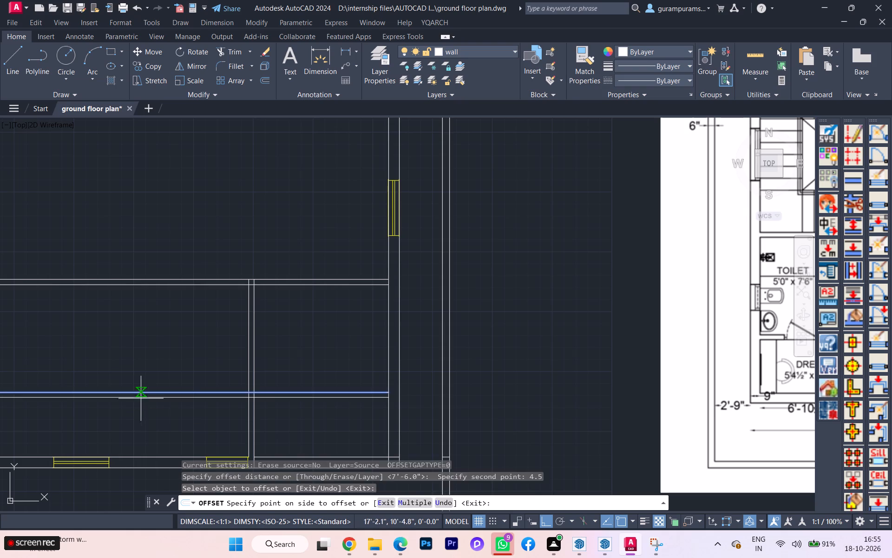
drag(140, 405, 140, 408)
click(140, 408)
scroll(273, 406, down, 1)
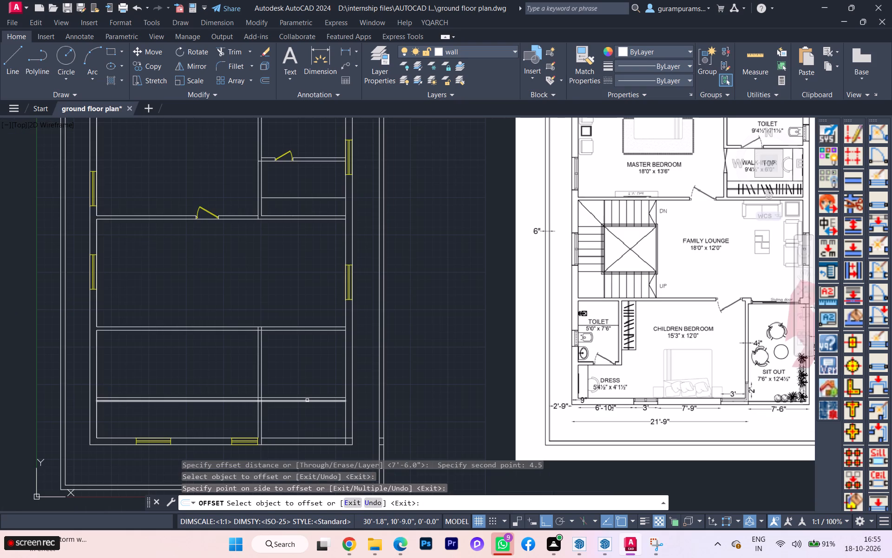
key(space)
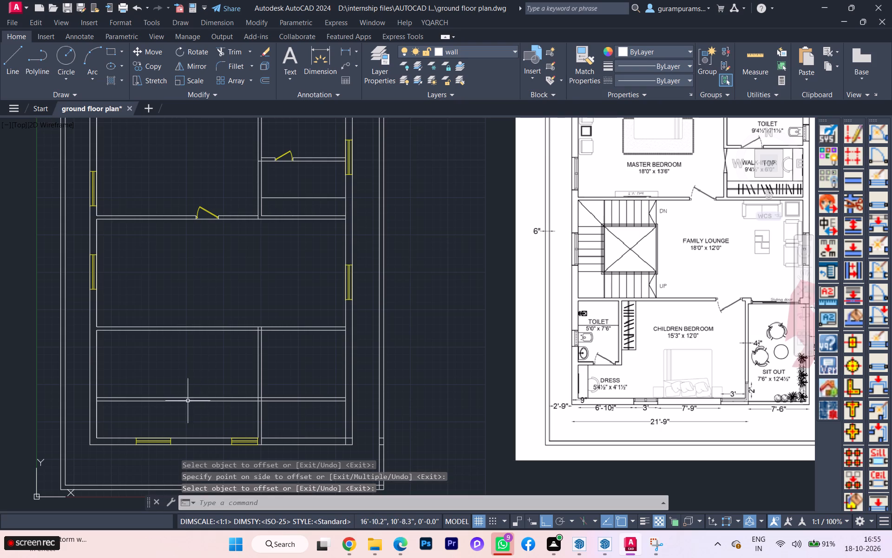
Offset the inner line of the west outer wall 5' into the children bedroom for the toilet's width.
key(space)
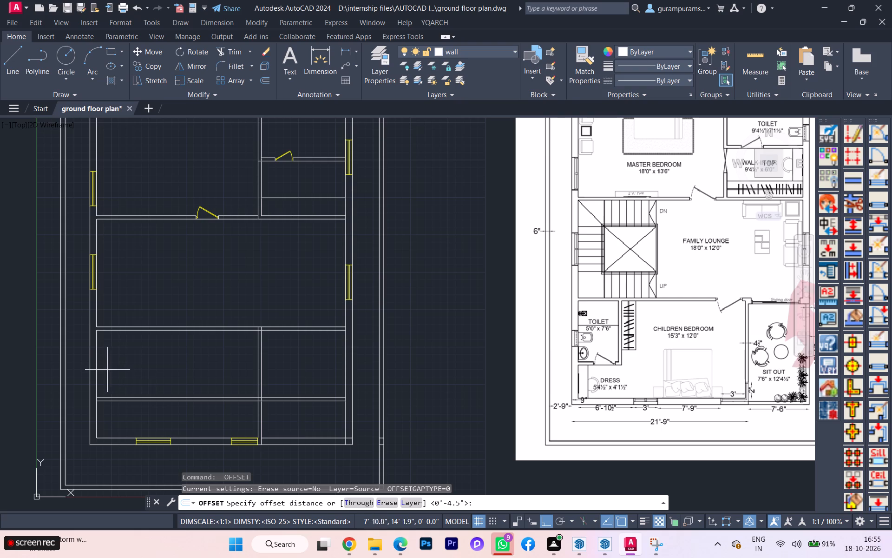
scroll(103, 370, up, 1)
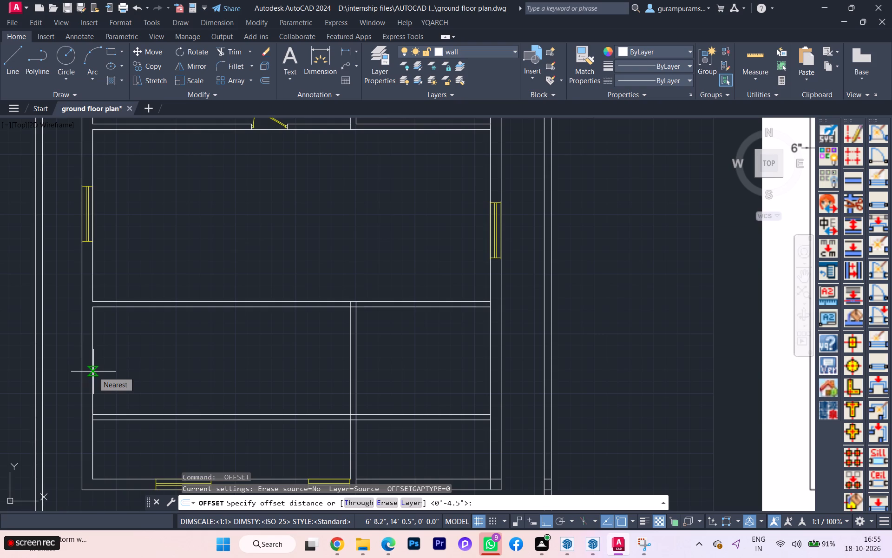
scroll(93, 372, down, 1)
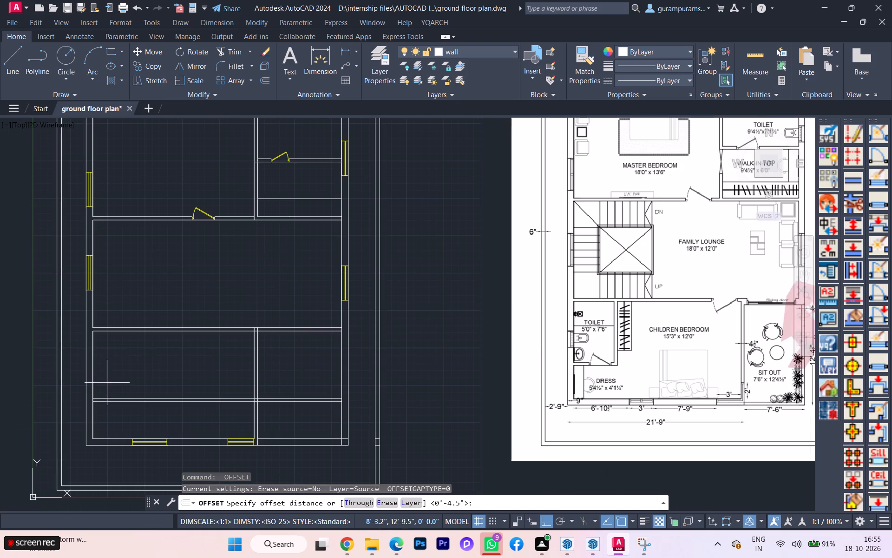
scroll(107, 383, up, 2)
click(74, 382)
scroll(238, 382, down, 1)
text(5')
key(Return)
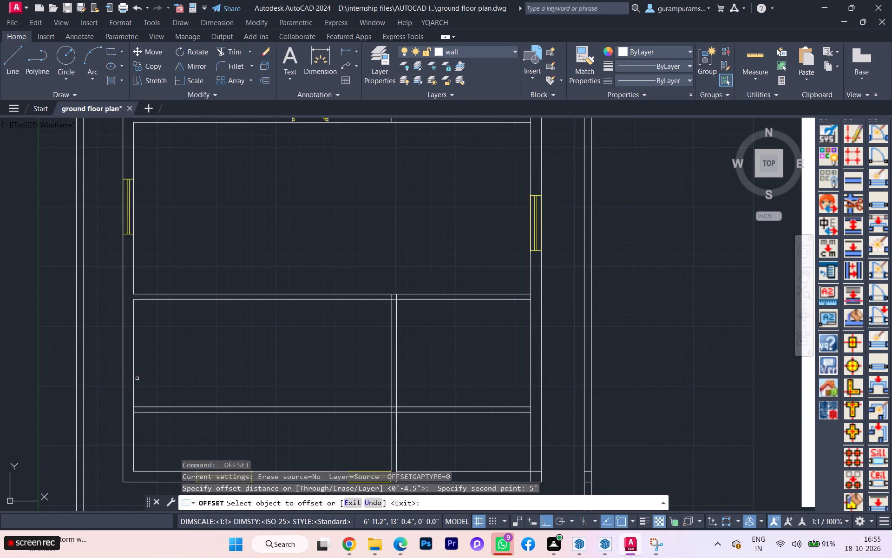
click(134, 379)
click(248, 394)
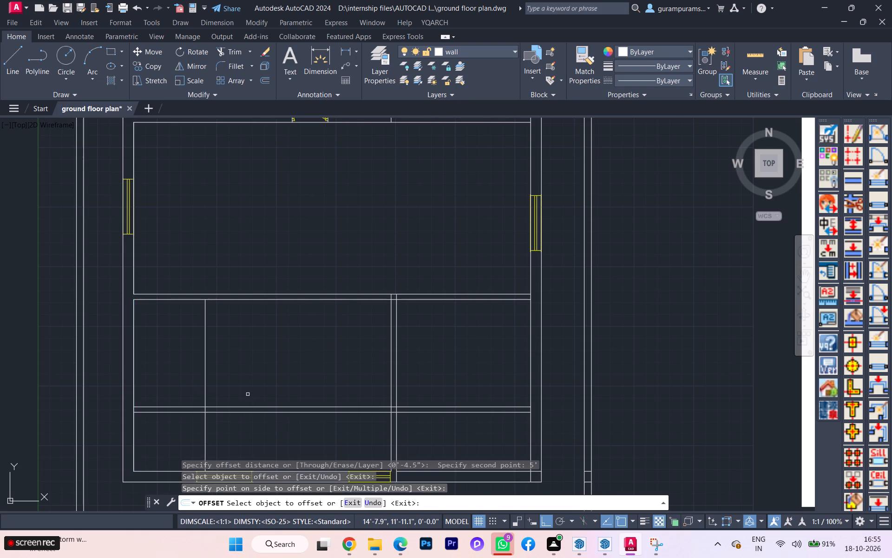
scroll(170, 372, down, 2)
scroll(404, 361, up, 1)
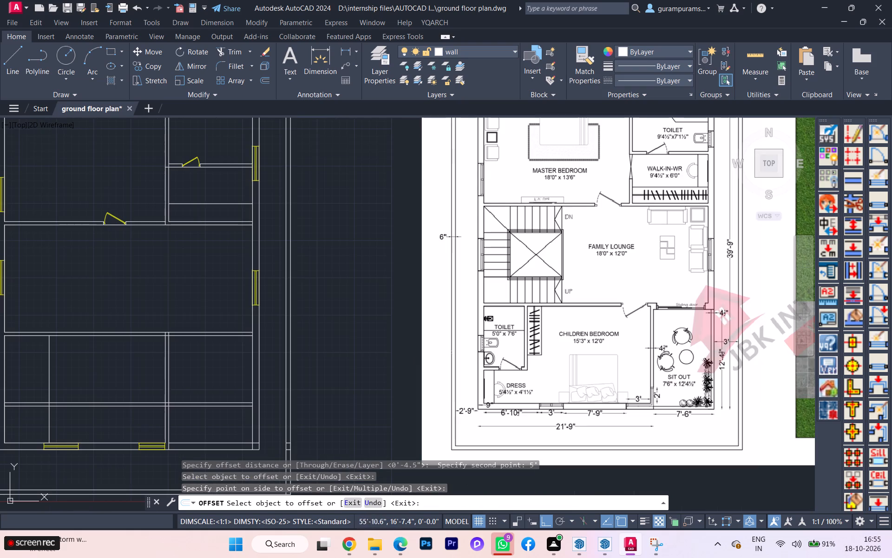
scroll(242, 365, down, 1)
scroll(169, 373, up, 1)
key(space)
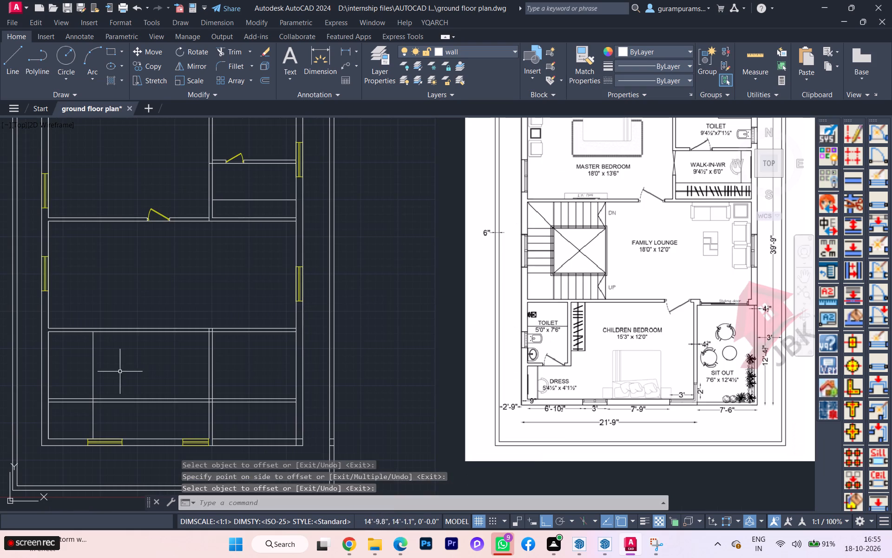
Offset the new vertical toilet line 4.5" toward the children bedroom to give the toilet's side partition its thickness.
key(space)
click(96, 374)
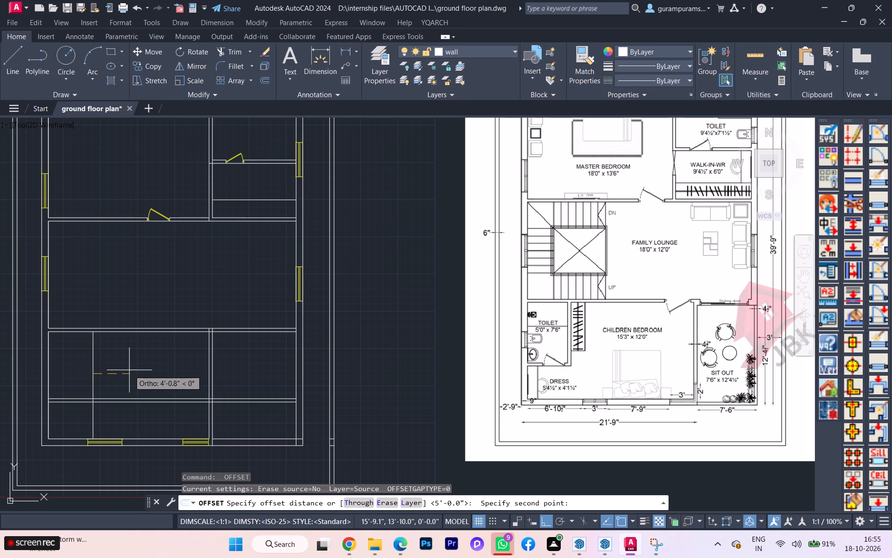
text(4.5)
key(Return)
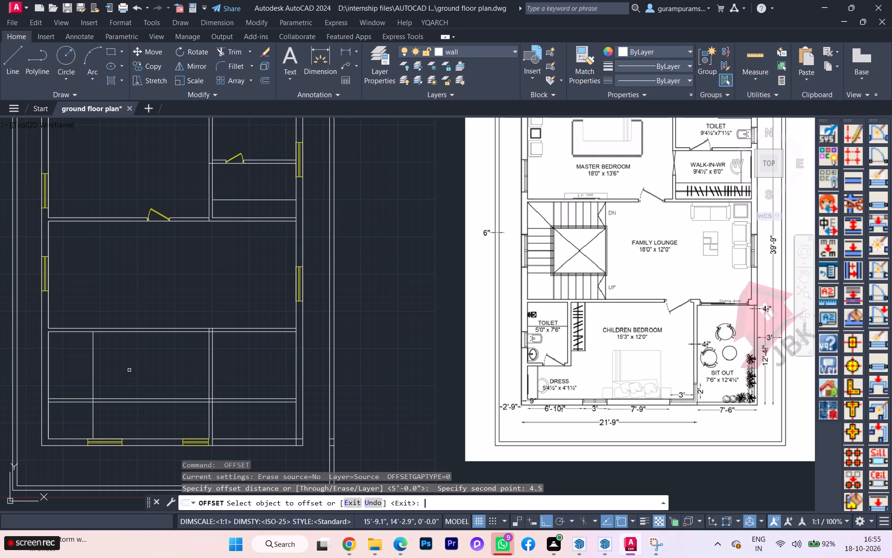
click(92, 377)
click(105, 376)
key(space)
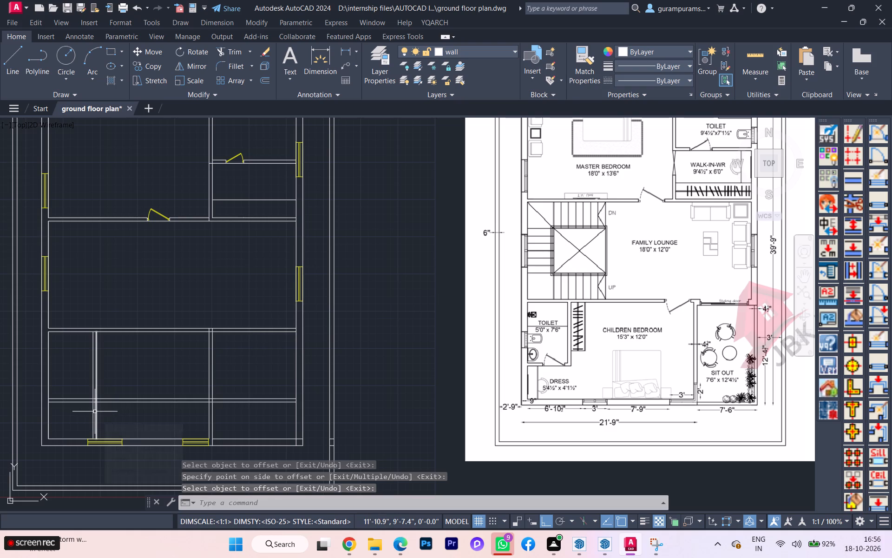
Trim the toilet's side partition lines below the horizontal partition, clearing them out of the dress area.
key(t)
key(r)
key(Return)
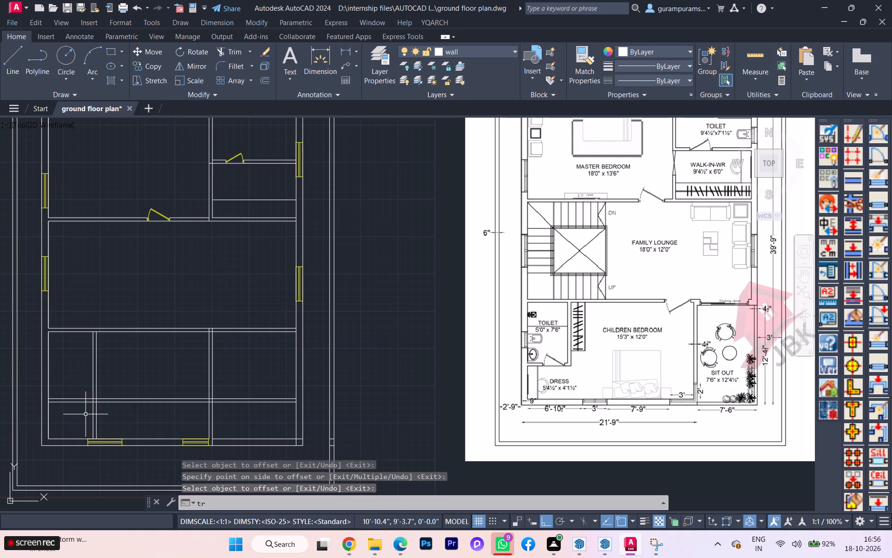
click(85, 416)
click(111, 412)
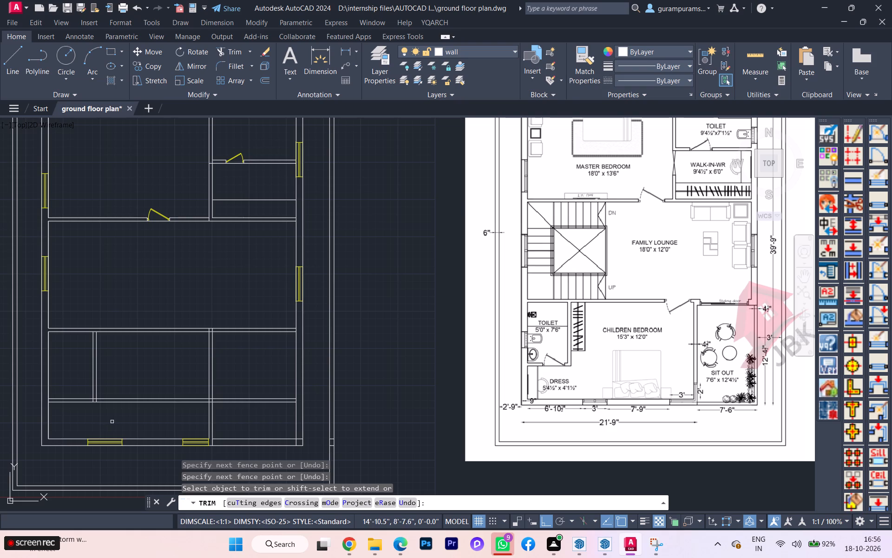
scroll(177, 416, down, 2)
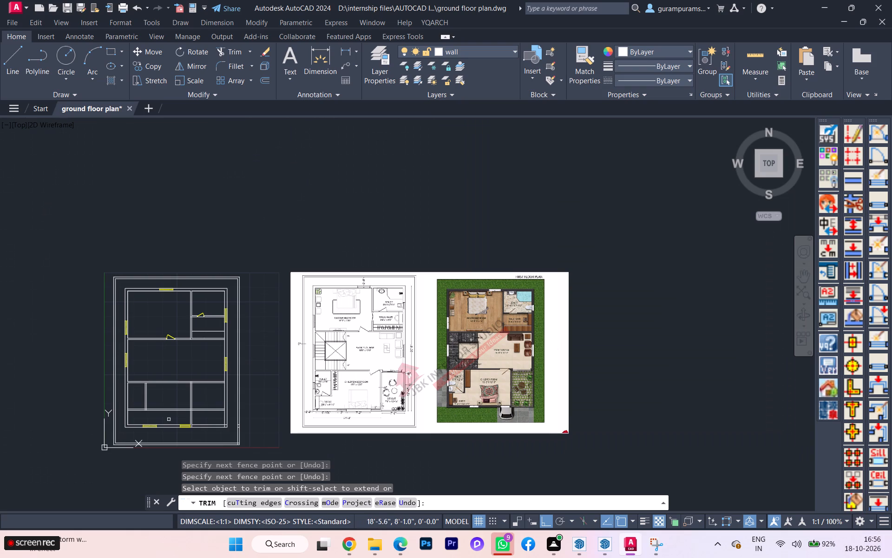
scroll(162, 409, up, 2)
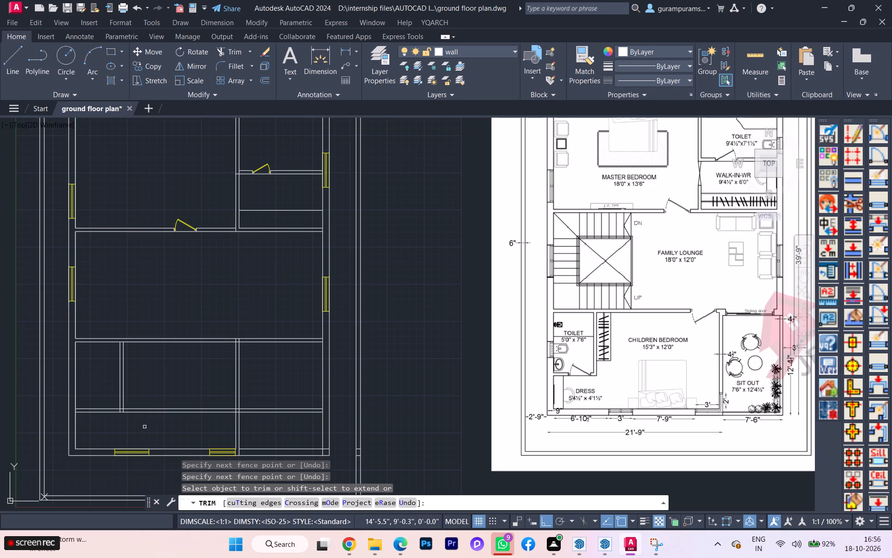
scroll(147, 421, down, 1)
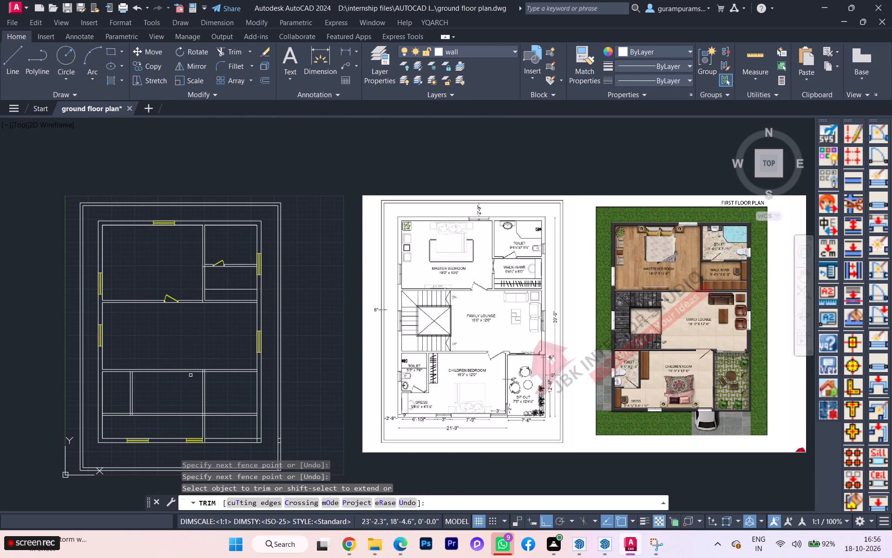
scroll(127, 421, up, 2)
key(Escape)
scroll(127, 418, up, 2)
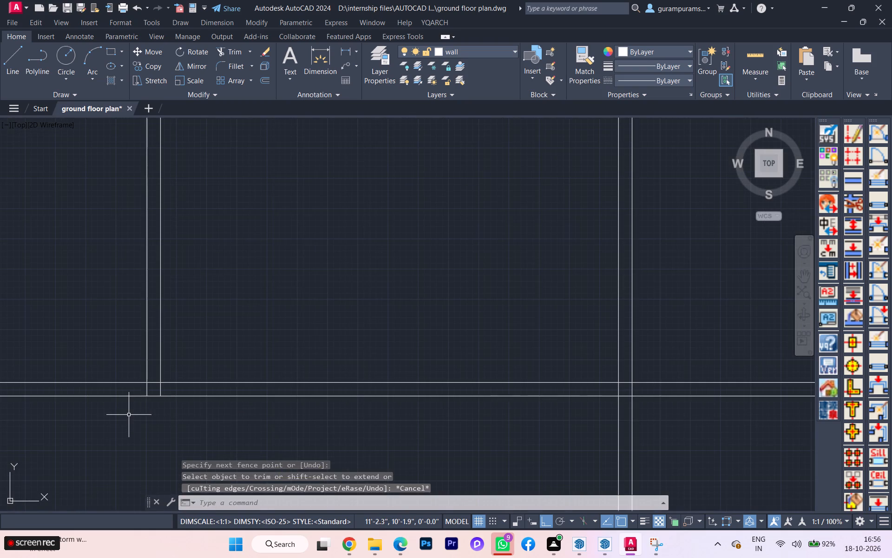
Trim the inner vertical line and upper horizontal line where the toilet's two partitions meet at the corner.
key(t)
key(r)
key(Return)
scroll(141, 404, up, 1)
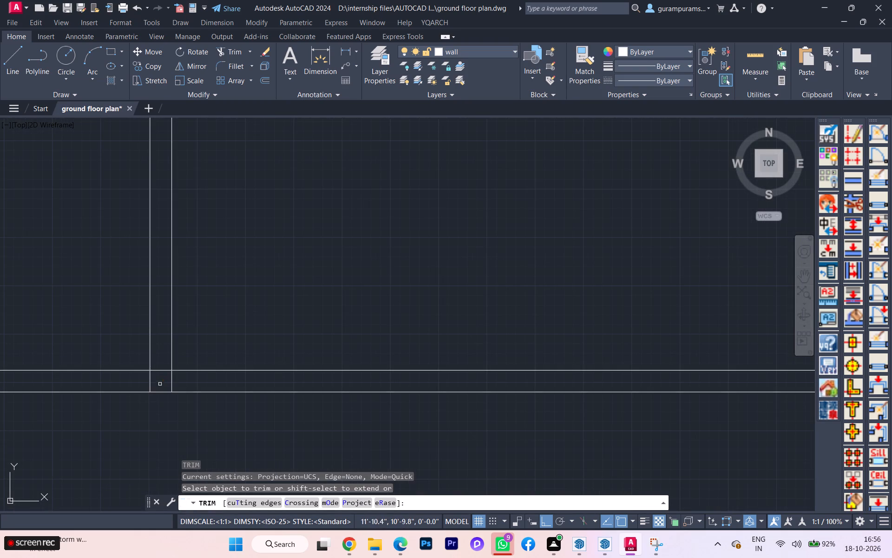
click(145, 386)
click(157, 381)
click(159, 370)
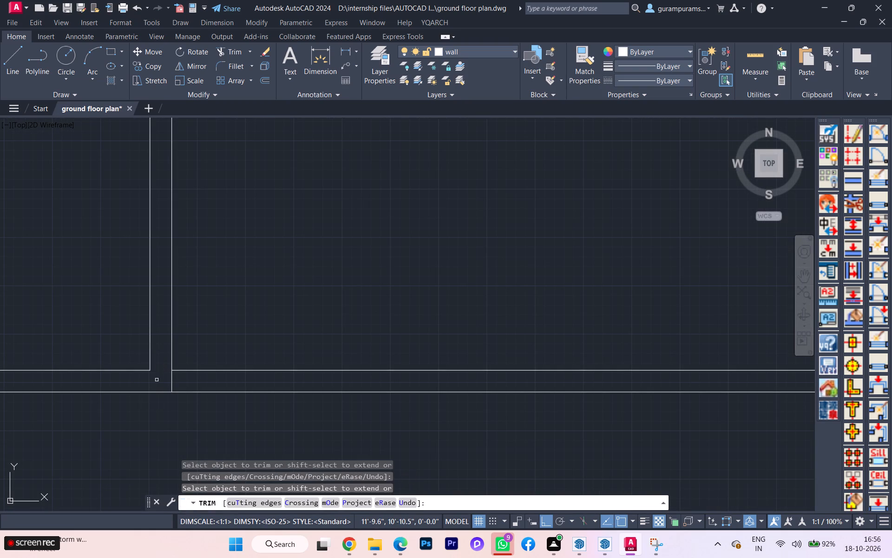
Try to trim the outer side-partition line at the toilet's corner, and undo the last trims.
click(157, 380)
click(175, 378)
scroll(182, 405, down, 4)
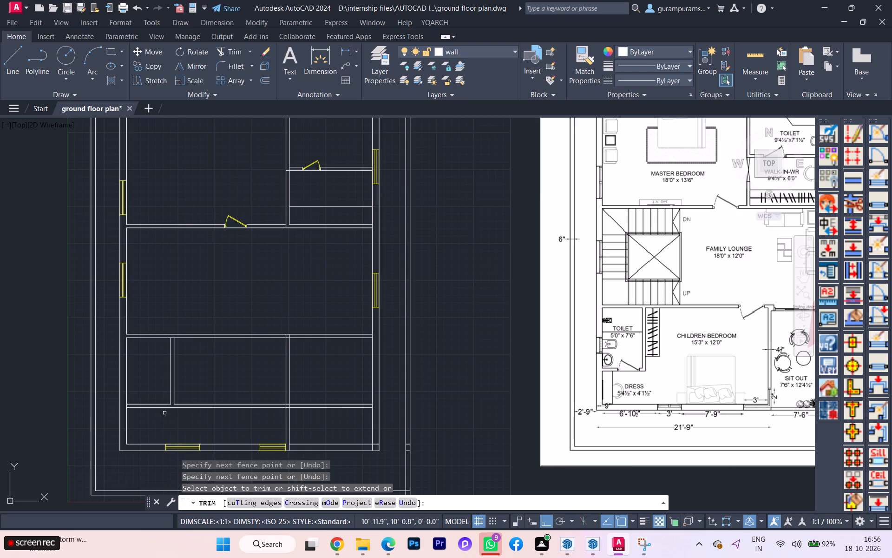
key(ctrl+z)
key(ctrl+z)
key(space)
Trim both horizontal toilet partition lines between the toilet's corner and the sit-out partition.
scroll(221, 392, down, 3)
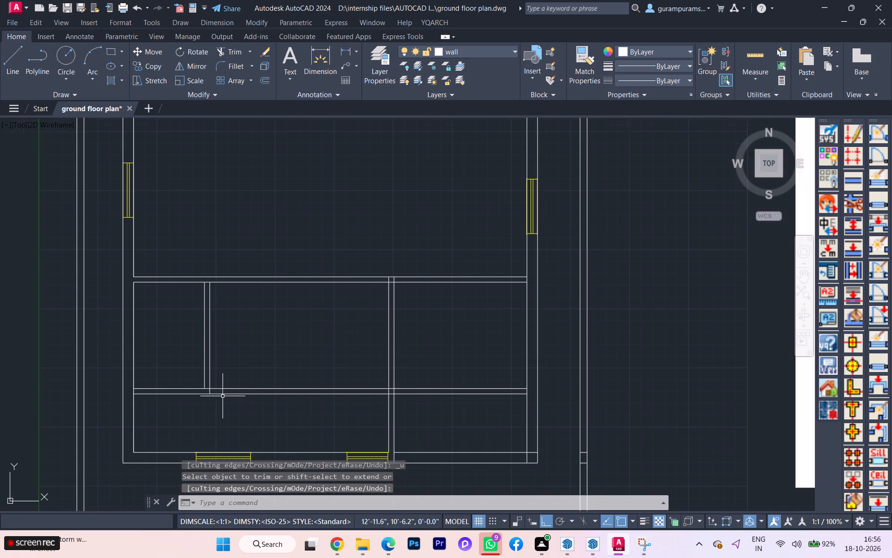
key(t)
key(r)
key(Return)
click(250, 407)
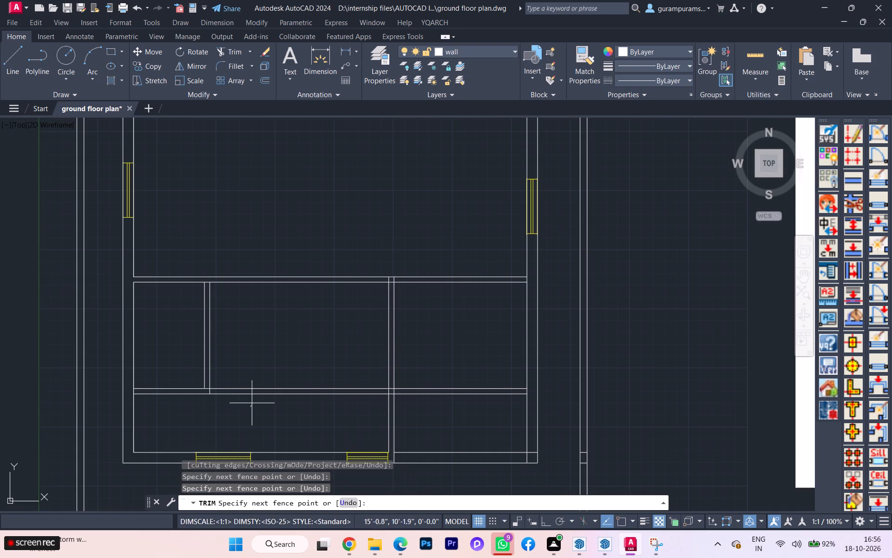
click(244, 380)
scroll(241, 390, down, 2)
key(space)
Delete the two leftover horizontal partition lines crossing the sit-out.
scroll(366, 418, up, 2)
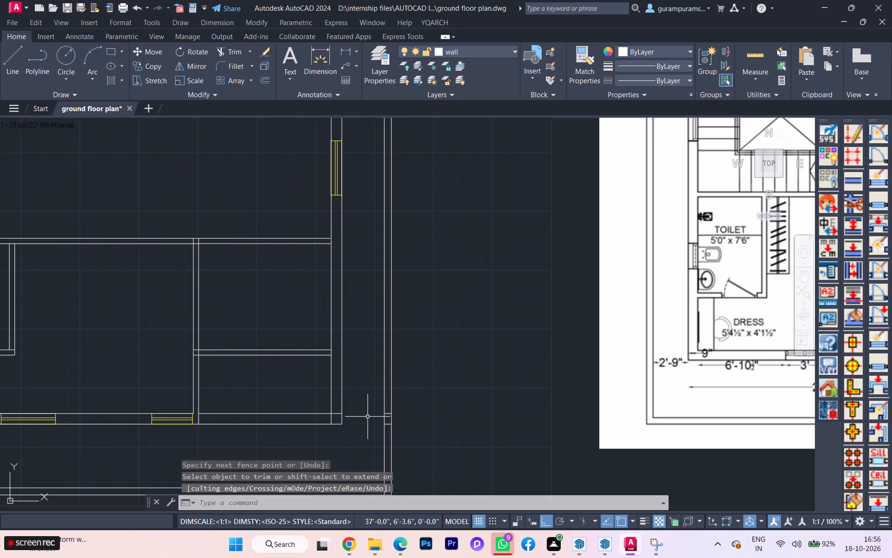
click(295, 391)
click(277, 354)
drag(282, 392, 278, 379)
click(256, 341)
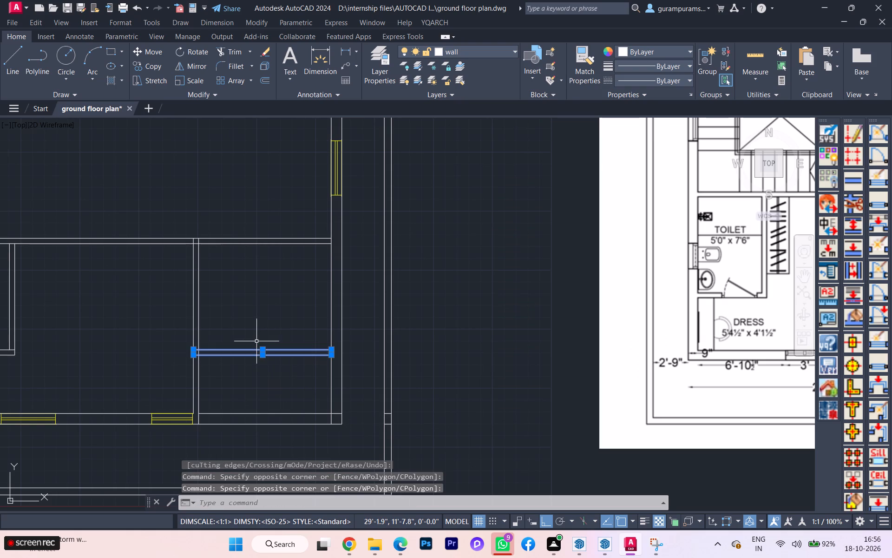
key(Delete)
Compare the drawing with the reference plan's children bedroom and sit-out for door positions and dimensions.
scroll(257, 341, down, 2)
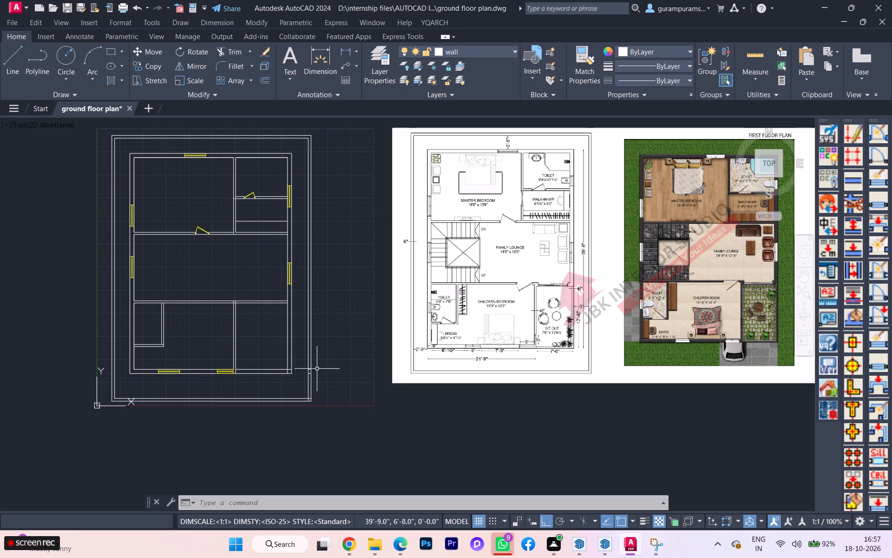
scroll(324, 369, down, 1)
scroll(284, 385, up, 2)
scroll(286, 382, down, 1)
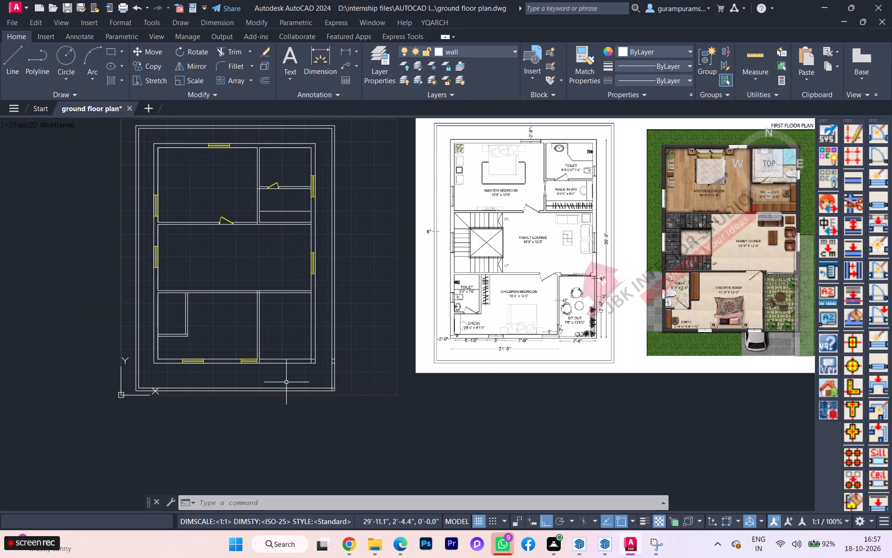
scroll(577, 283, down, 1)
scroll(580, 290, up, 2)
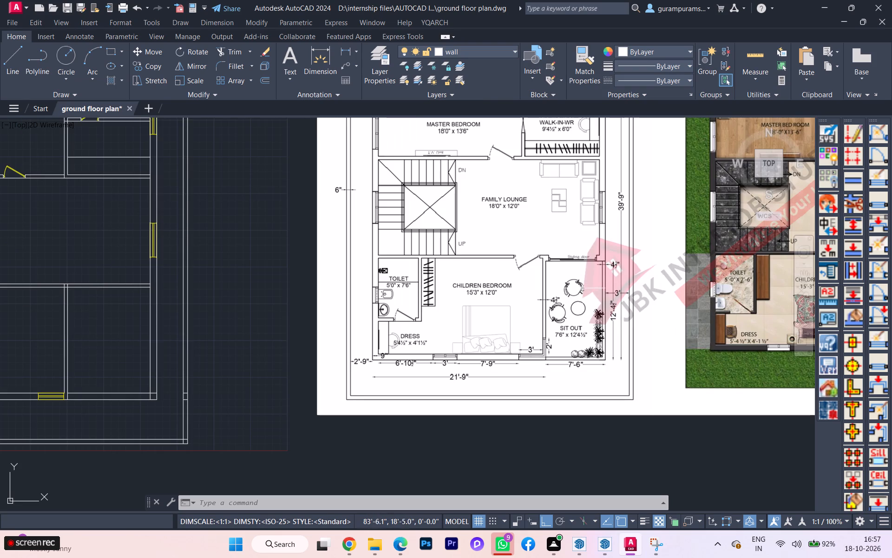
scroll(588, 289, down, 1)
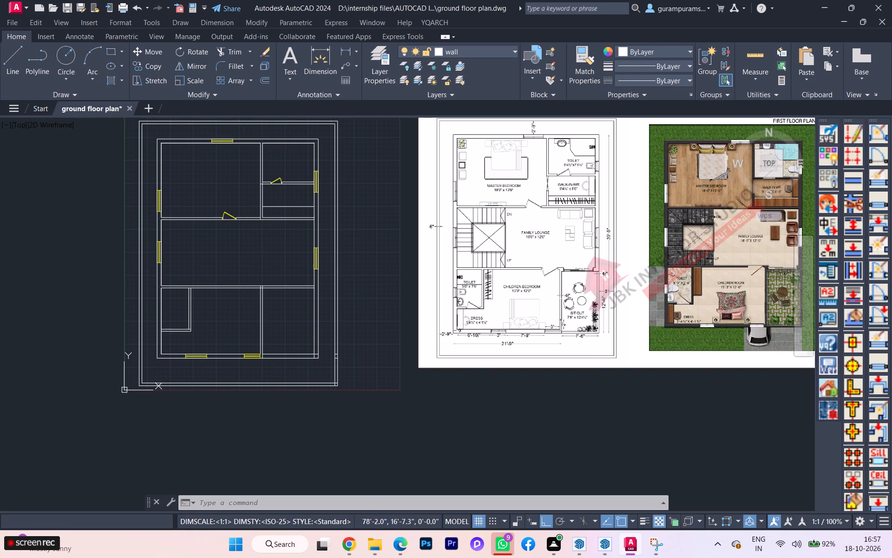
scroll(550, 293, up, 2)
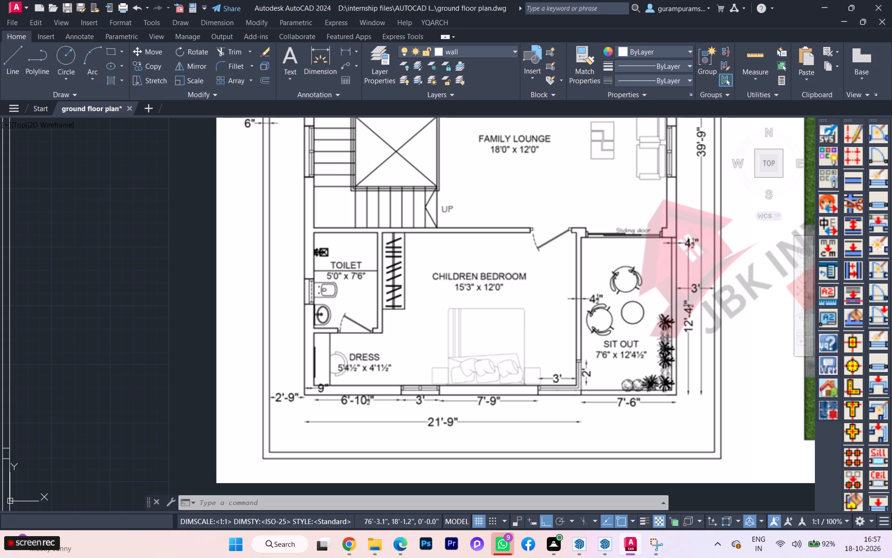
scroll(538, 290, down, 1)
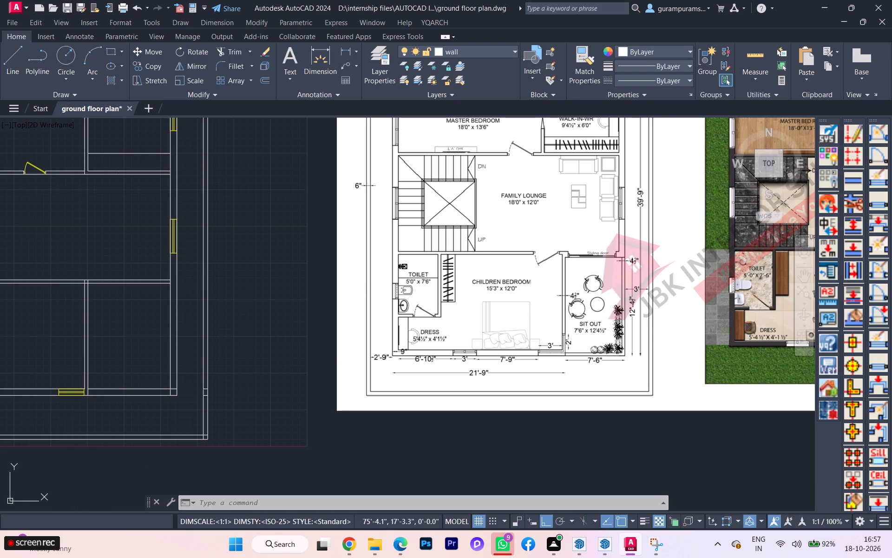
scroll(529, 297, down, 1)
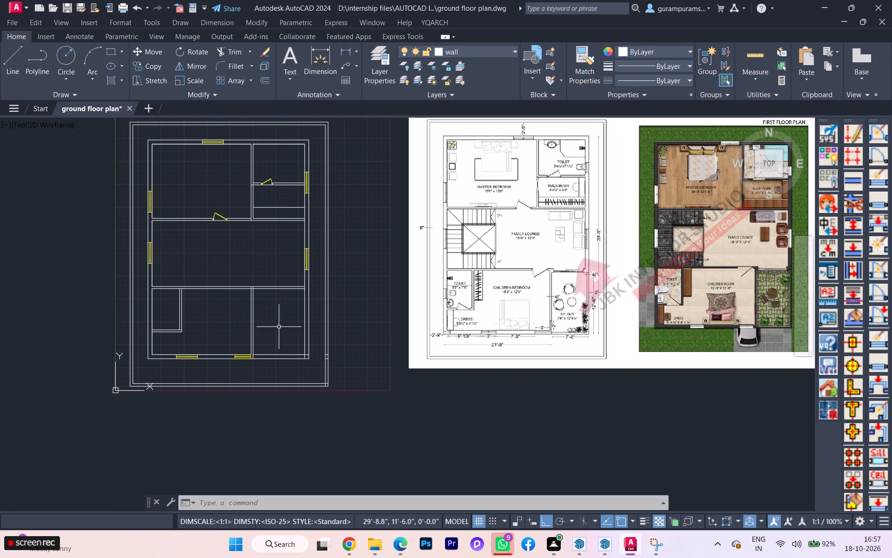
scroll(224, 279, up, 2)
scroll(226, 297, down, 1)
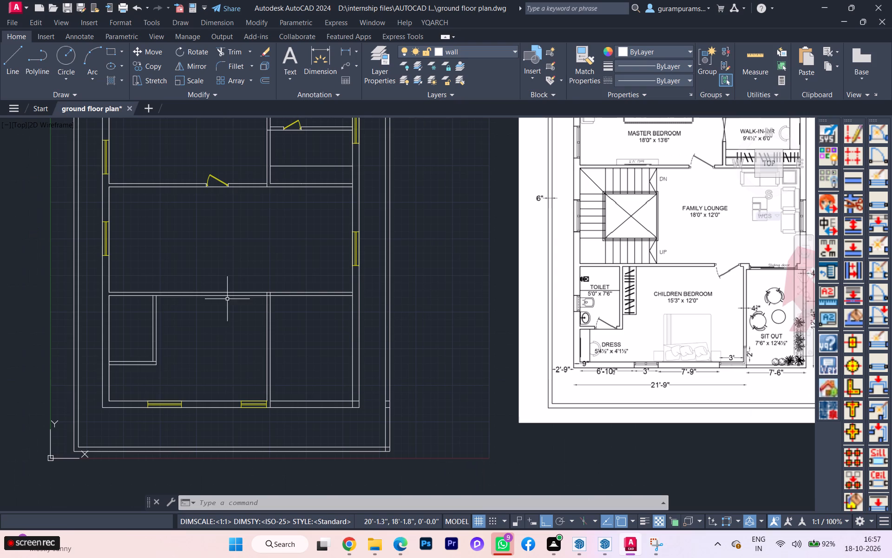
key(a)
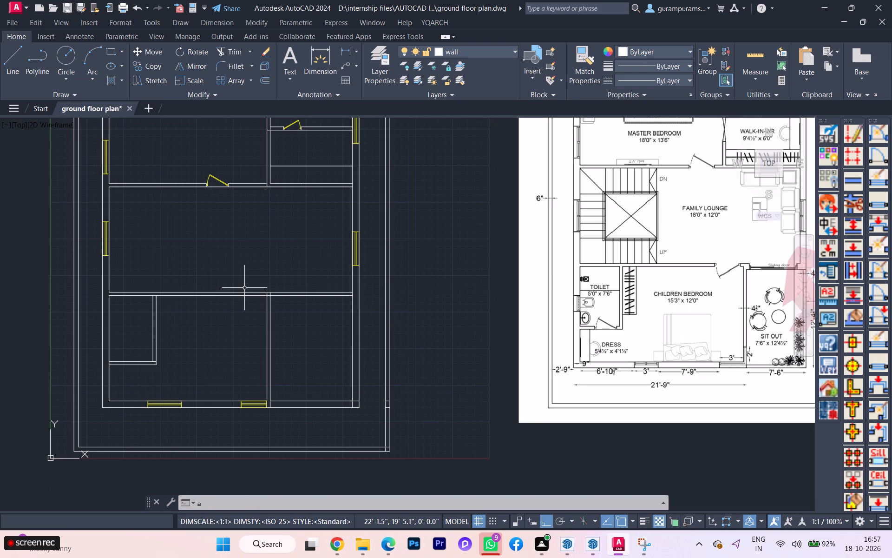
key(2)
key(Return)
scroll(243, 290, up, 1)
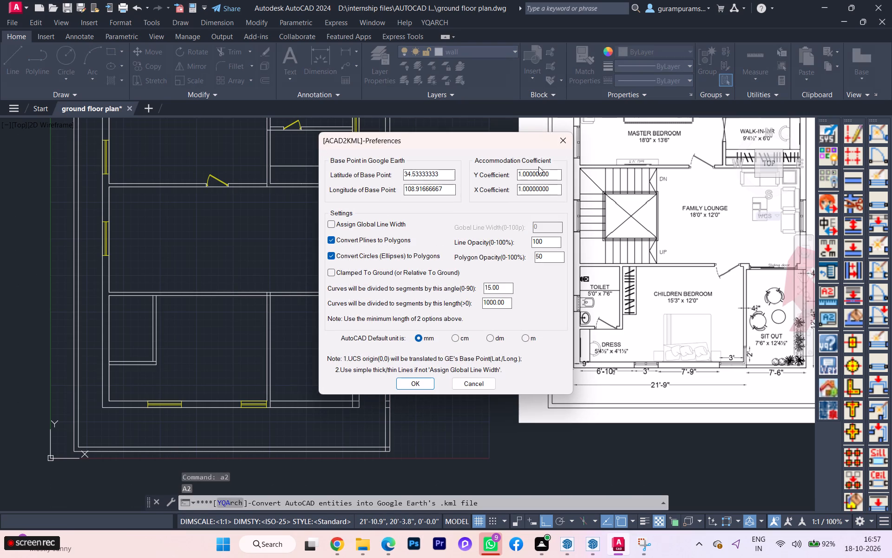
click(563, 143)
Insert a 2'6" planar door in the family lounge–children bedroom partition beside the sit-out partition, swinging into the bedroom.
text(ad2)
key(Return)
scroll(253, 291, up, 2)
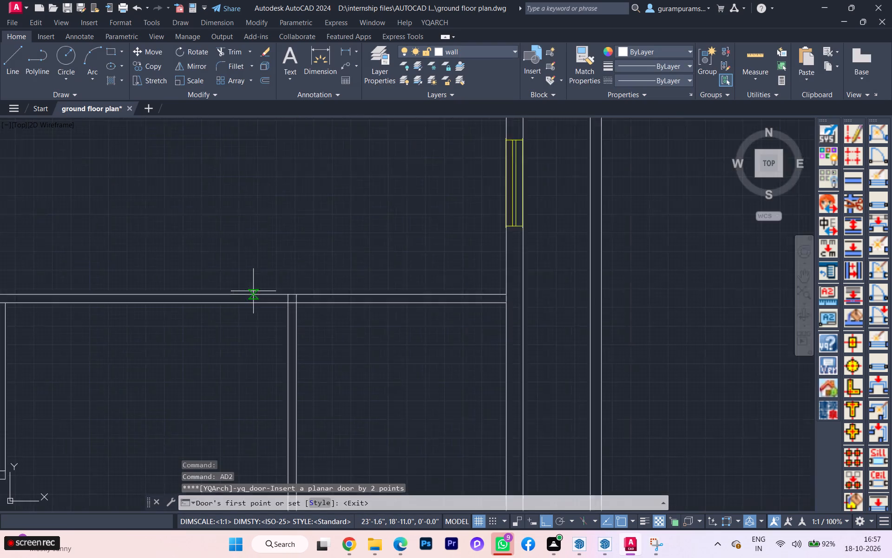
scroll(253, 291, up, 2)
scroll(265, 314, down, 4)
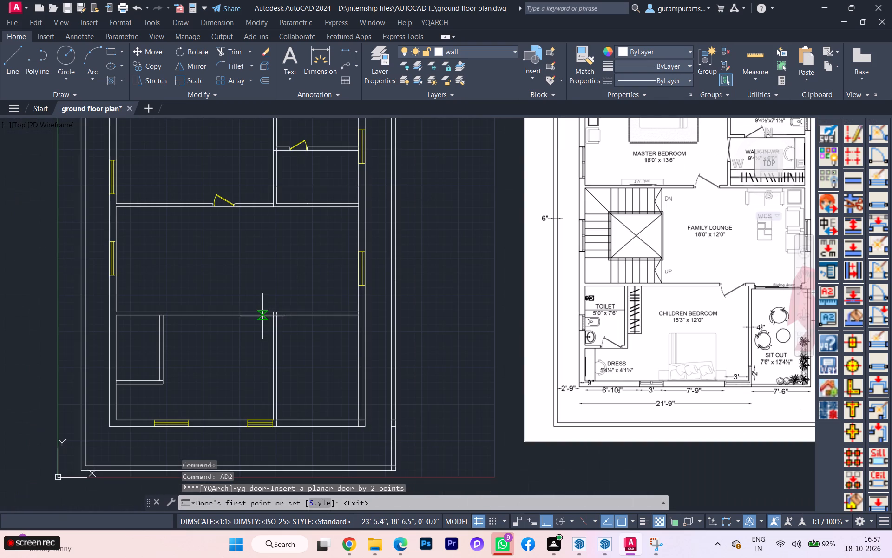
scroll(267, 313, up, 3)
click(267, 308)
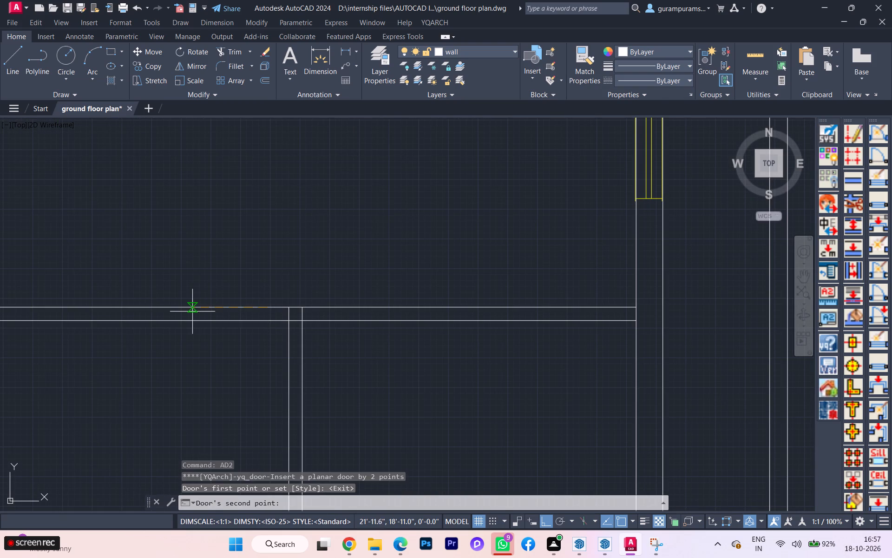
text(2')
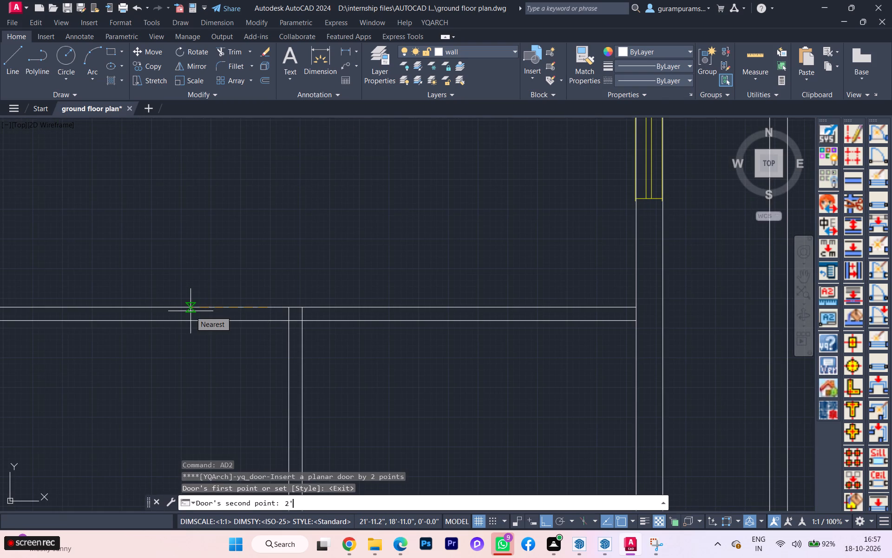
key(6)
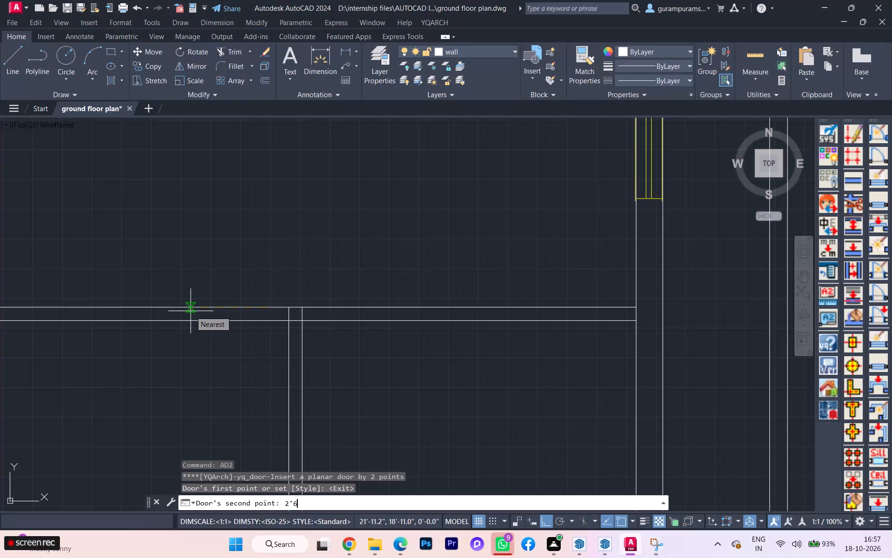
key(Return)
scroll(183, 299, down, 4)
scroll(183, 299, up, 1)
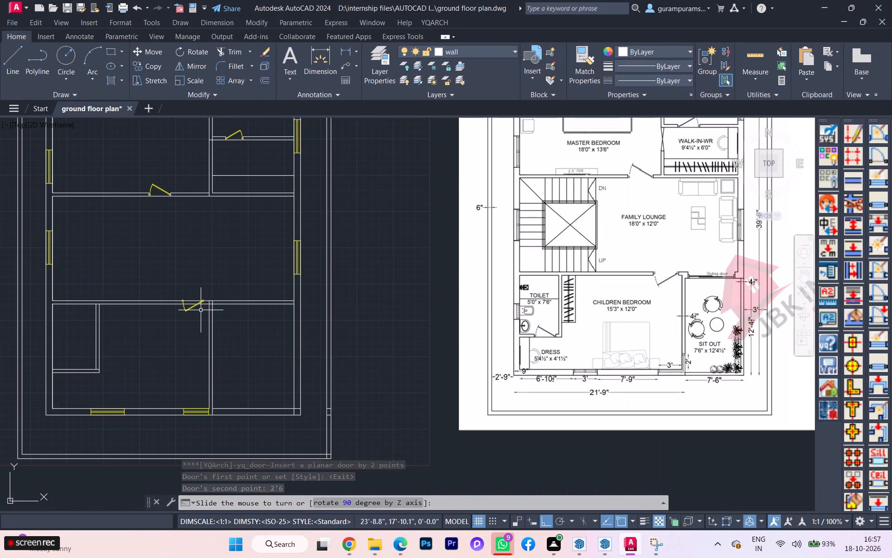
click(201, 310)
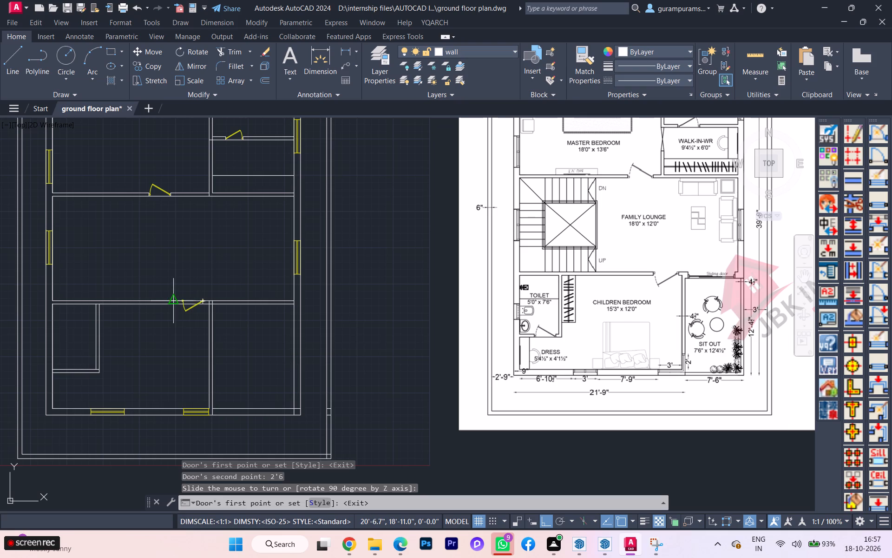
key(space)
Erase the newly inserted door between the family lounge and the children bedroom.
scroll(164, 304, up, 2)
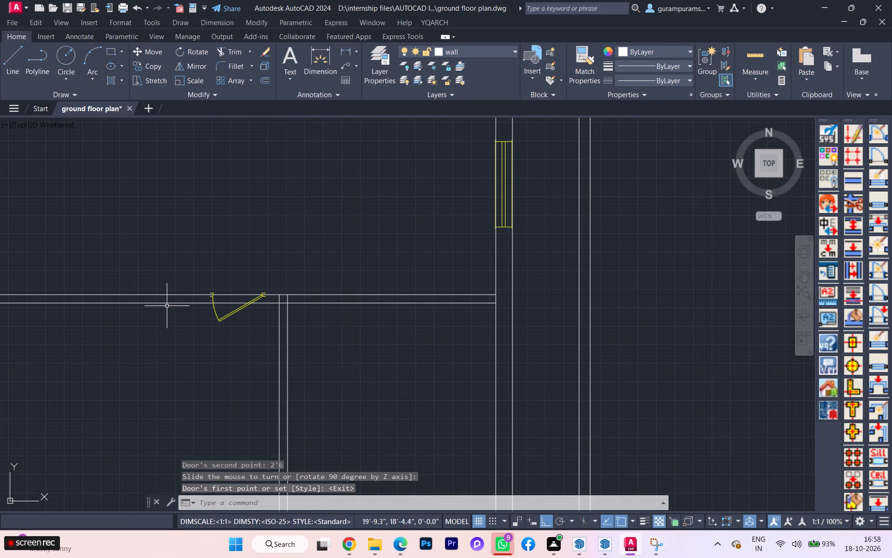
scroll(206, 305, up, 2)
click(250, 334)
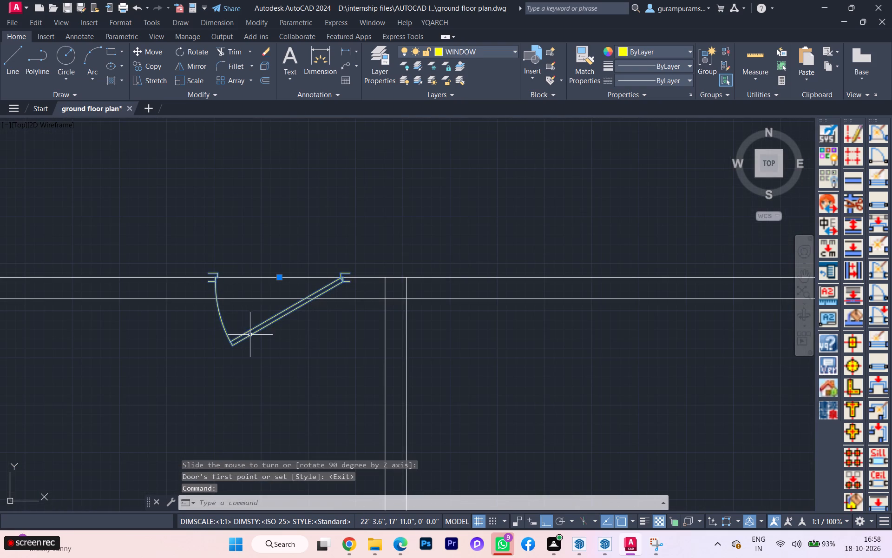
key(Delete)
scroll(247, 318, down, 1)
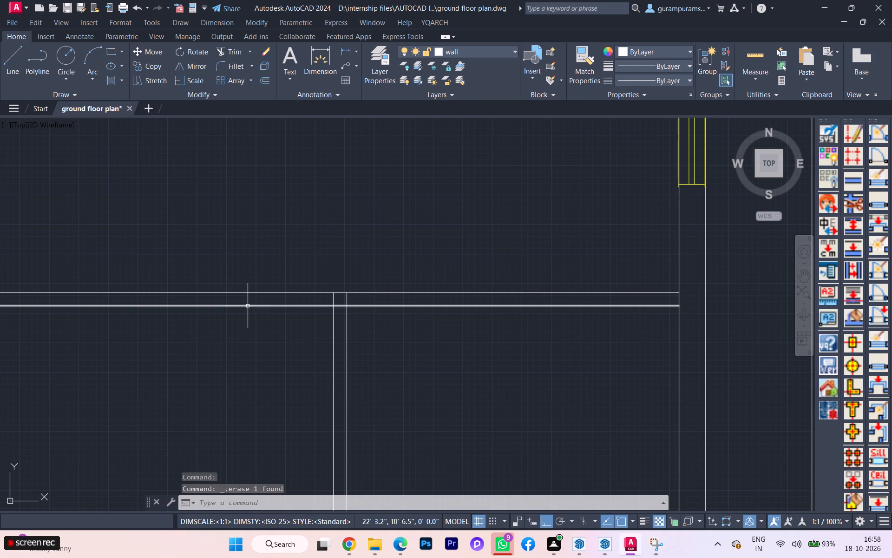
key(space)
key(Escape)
Insert a 3' planar door in the family lounge–children bedroom partition beside the sit-out partition, swinging into the bedroom.
key(a)
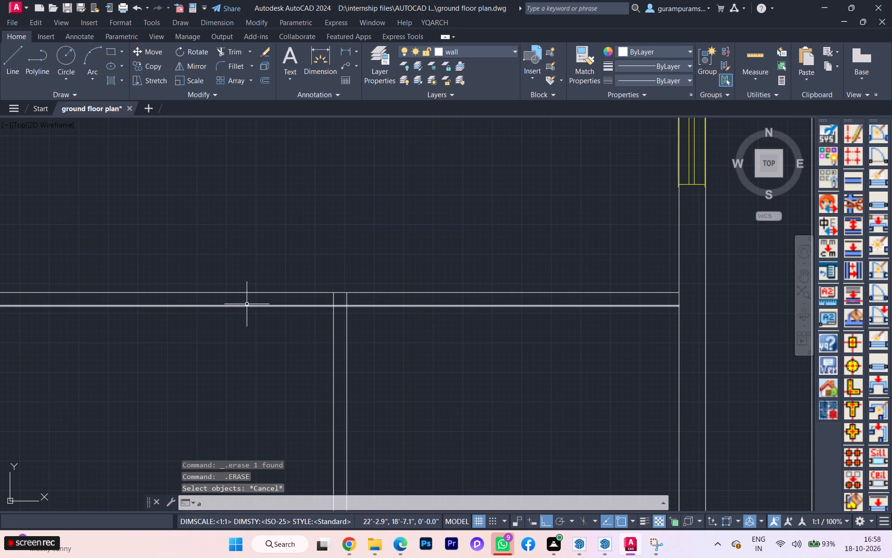
key(d)
key(2)
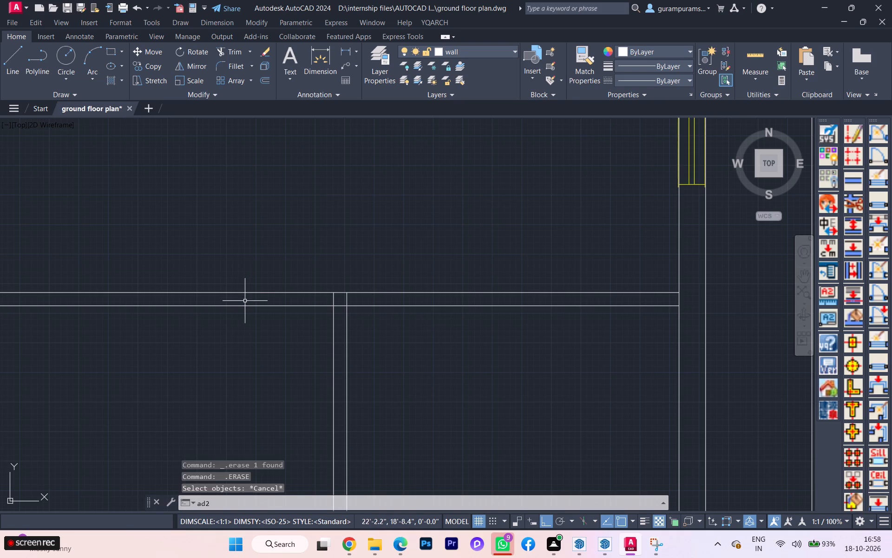
key(Return)
scroll(275, 304, up, 1)
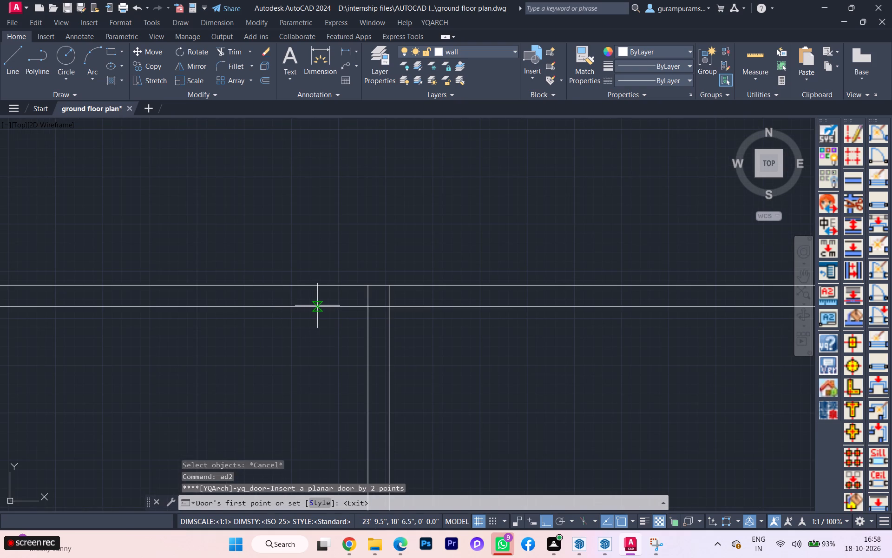
click(316, 308)
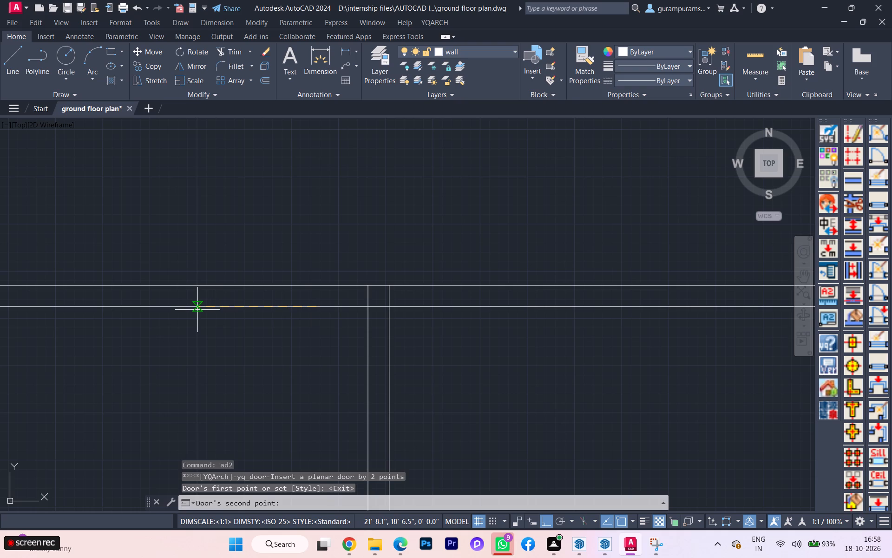
text(3')
key(Return)
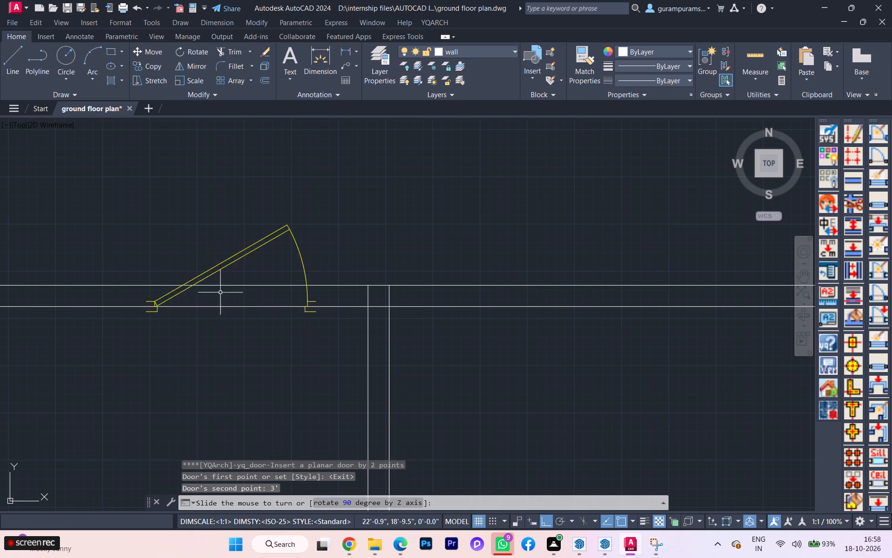
click(272, 347)
scroll(282, 337, down, 2)
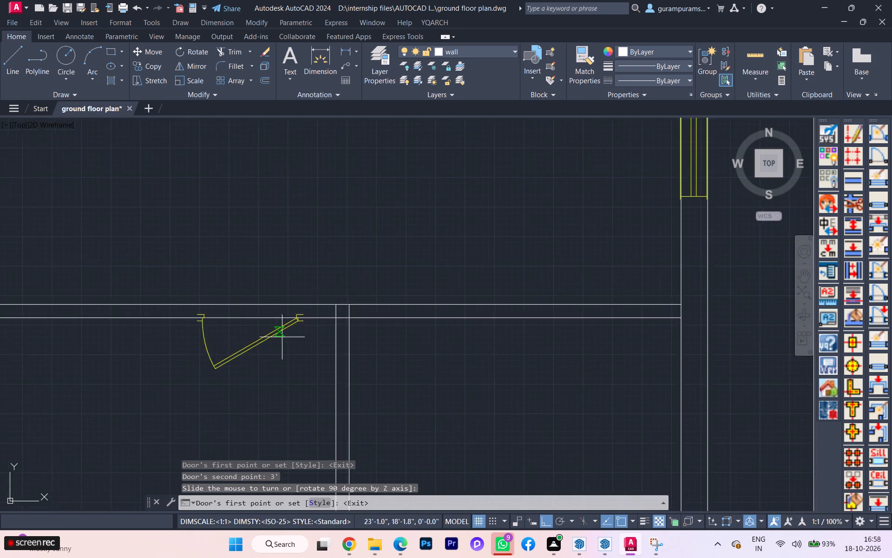
scroll(282, 337, down, 2)
key(space)
Draw a jamb line from the hinge-side end of the door frame to the partition's family lounge face.
scroll(295, 334, up, 3)
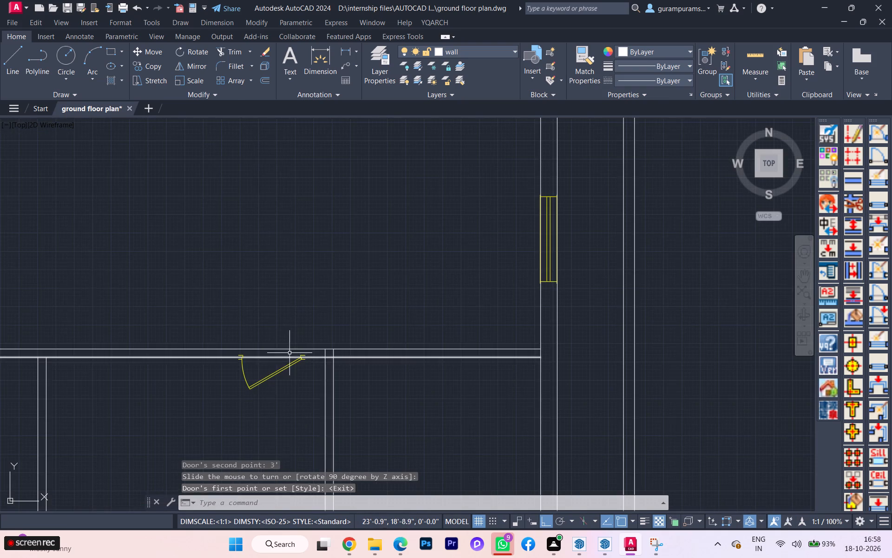
key(l)
key(Return)
scroll(307, 356, up, 3)
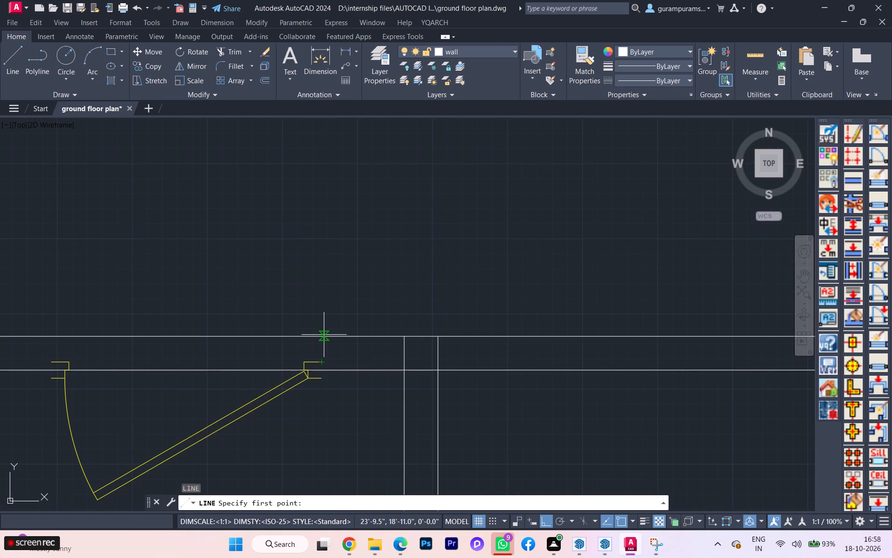
click(323, 360)
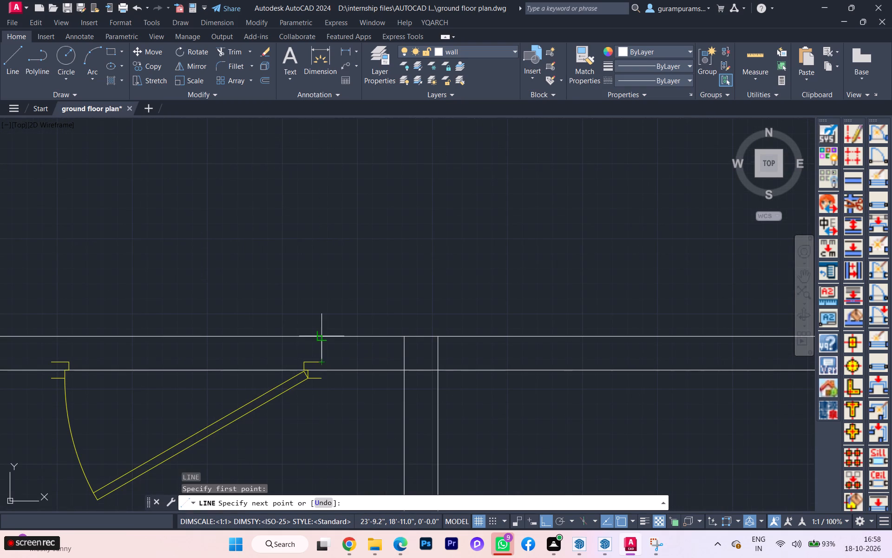
click(318, 336)
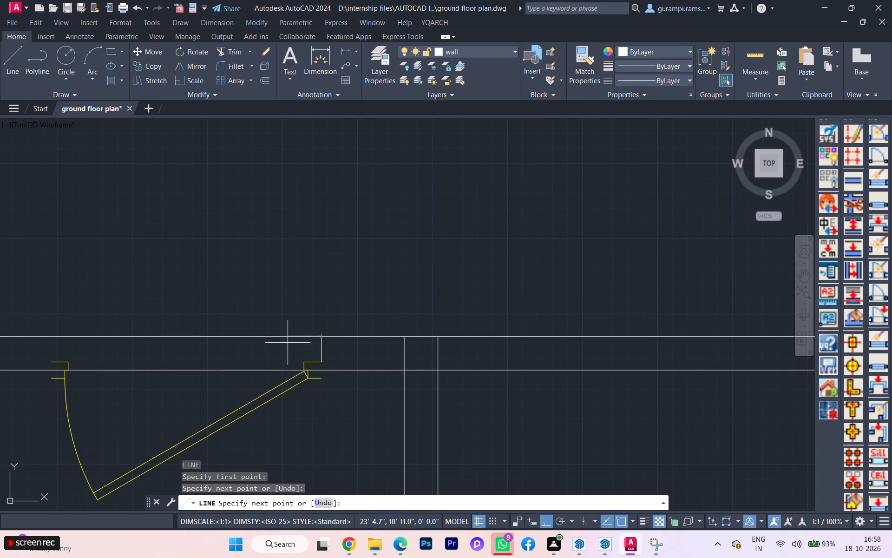
key(space)
Move the door toward the family lounge, aligning its frame's lower outer corner with the end of the jamb line.
click(295, 391)
click(275, 390)
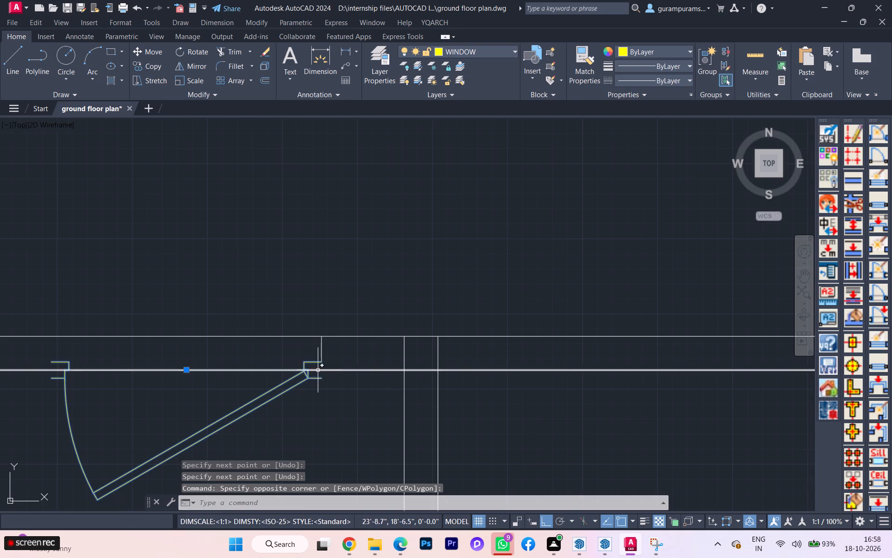
scroll(319, 368, up, 1)
key(m)
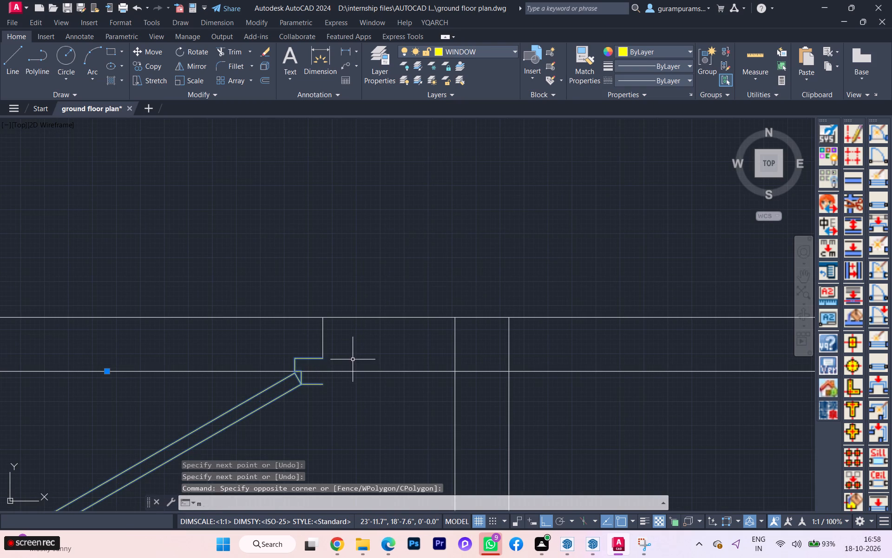
key(Return)
scroll(319, 352, up, 1)
scroll(319, 358, down, 1)
scroll(321, 366, up, 1)
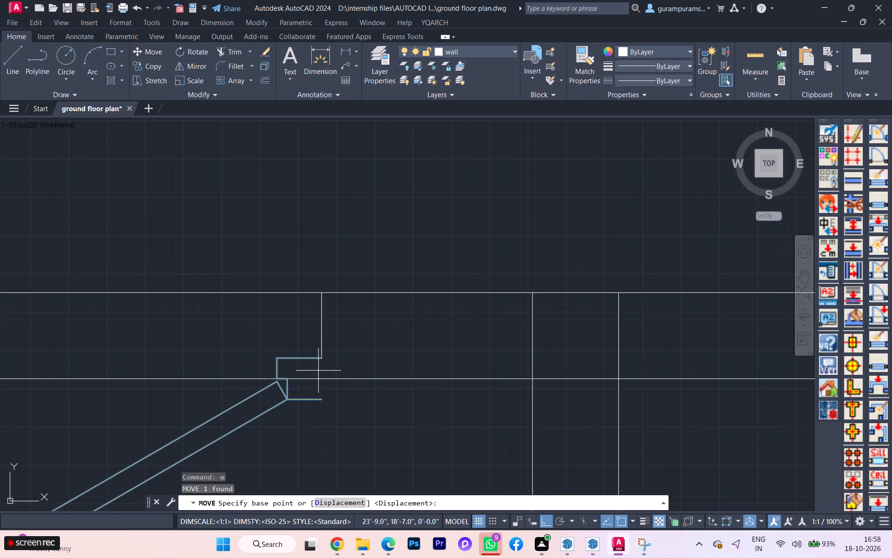
click(321, 399)
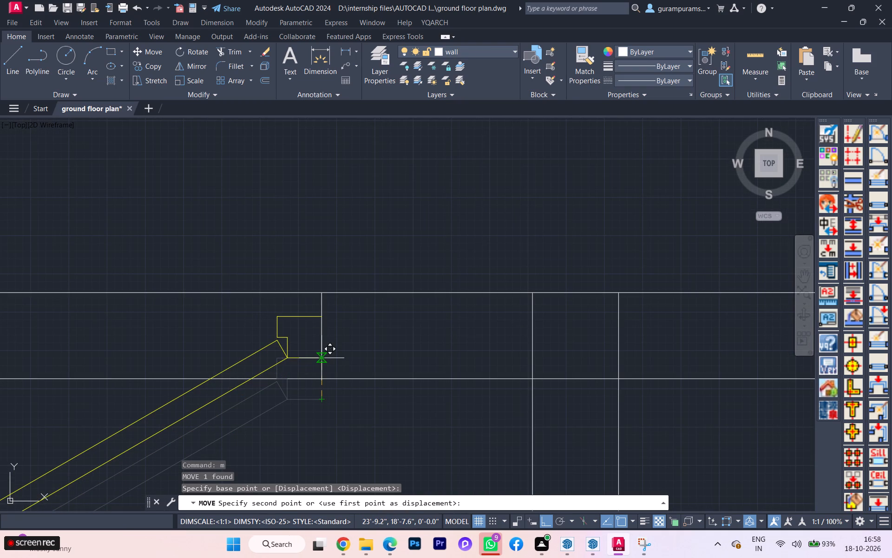
click(325, 357)
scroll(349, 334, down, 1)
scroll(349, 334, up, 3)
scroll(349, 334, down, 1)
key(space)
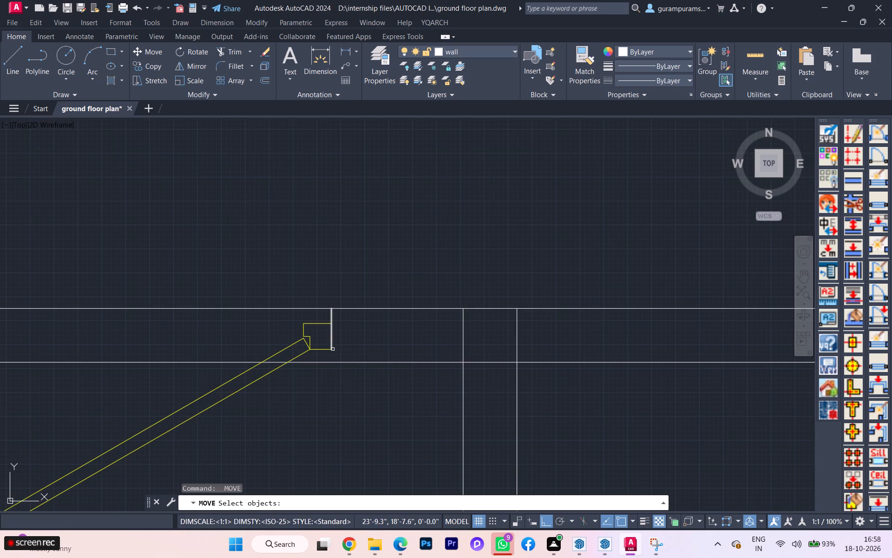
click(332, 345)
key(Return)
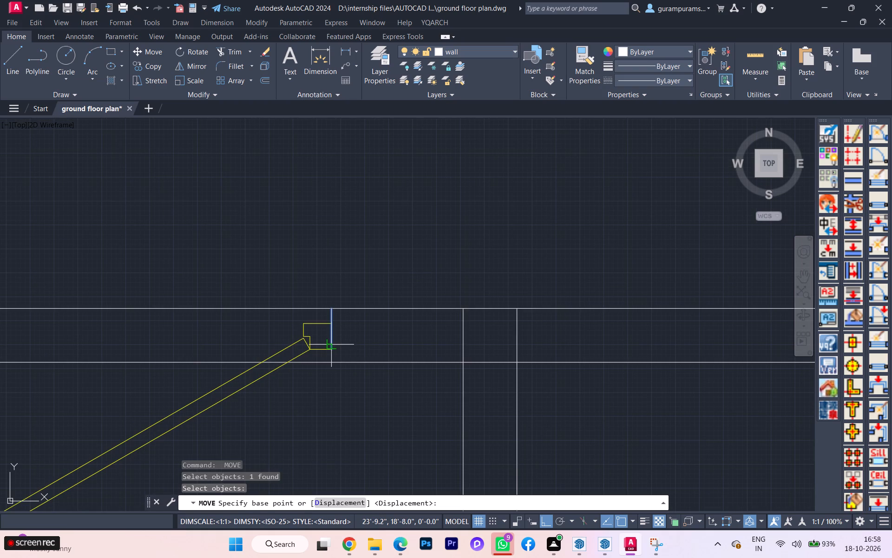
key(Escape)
Stretch the hinge-side jamb line's lower end to the partition's bedroom face.
click(334, 339)
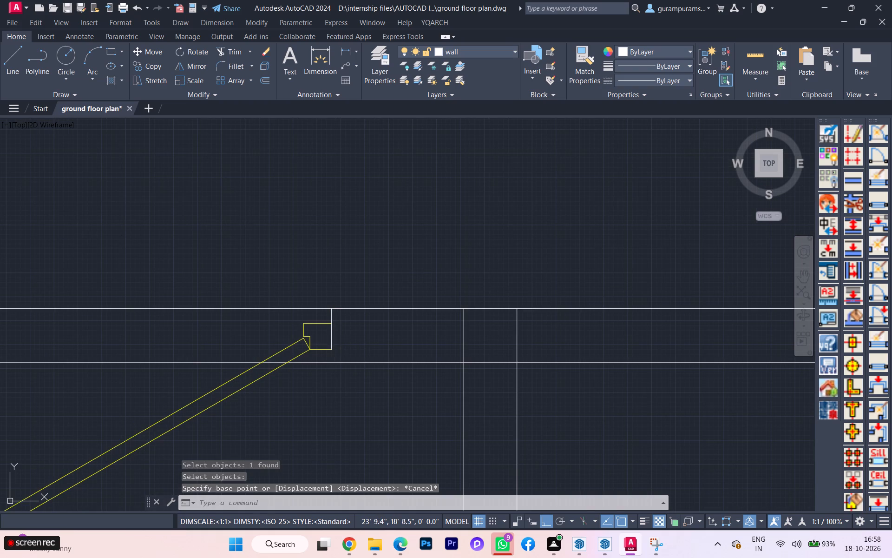
click(328, 336)
click(333, 347)
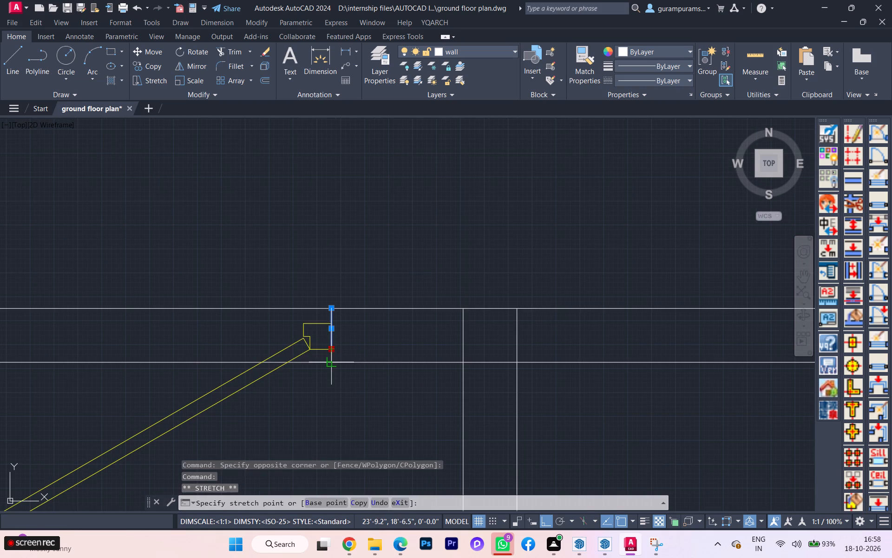
click(334, 359)
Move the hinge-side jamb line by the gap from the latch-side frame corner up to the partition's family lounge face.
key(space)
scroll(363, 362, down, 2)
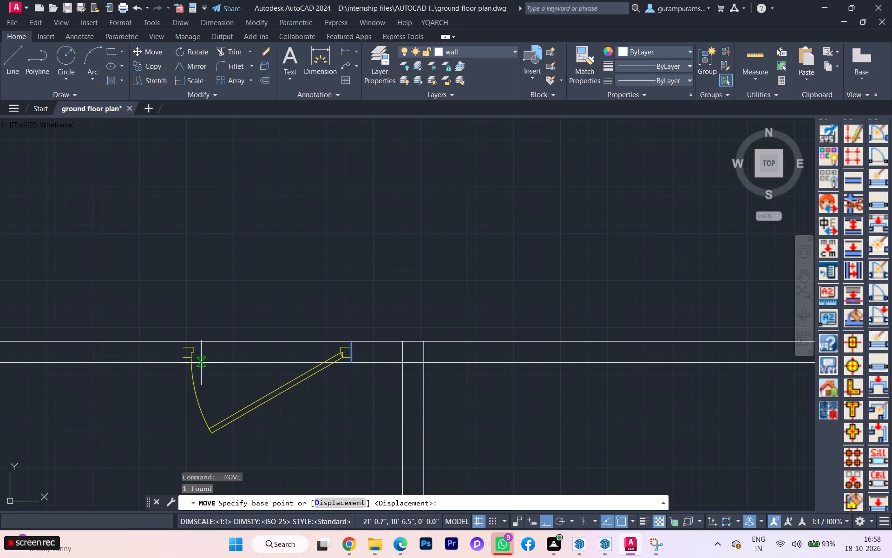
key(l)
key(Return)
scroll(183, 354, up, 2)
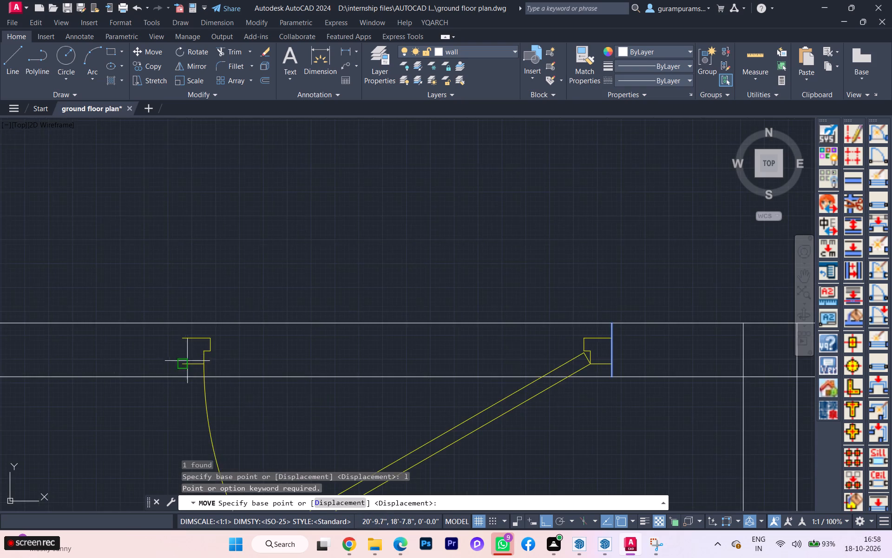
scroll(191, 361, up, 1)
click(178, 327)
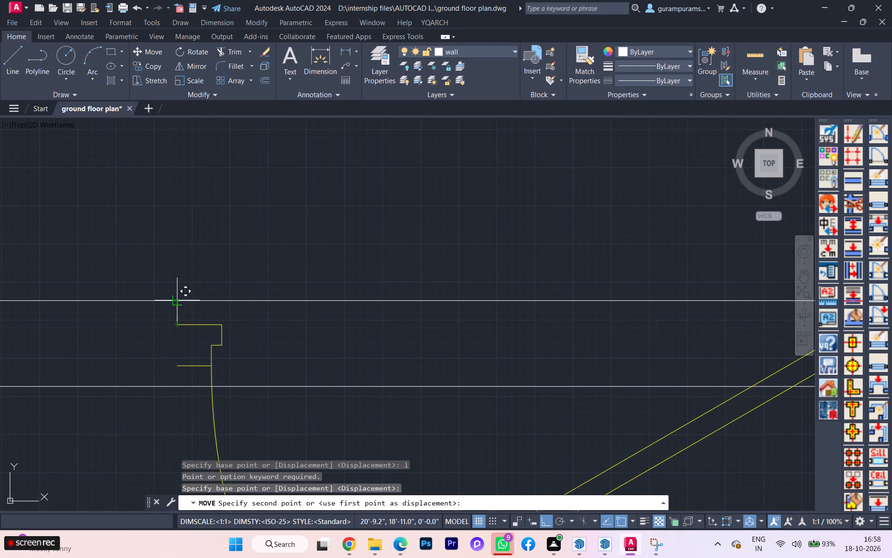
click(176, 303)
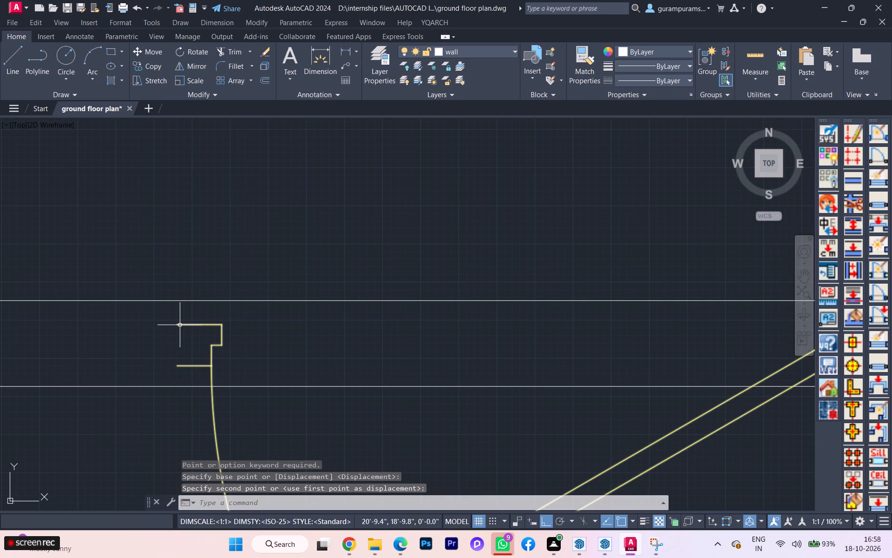
Draw a jamb line at the latch-side end of the door frame, spanning the full thickness of the partition.
key(l)
key(Return)
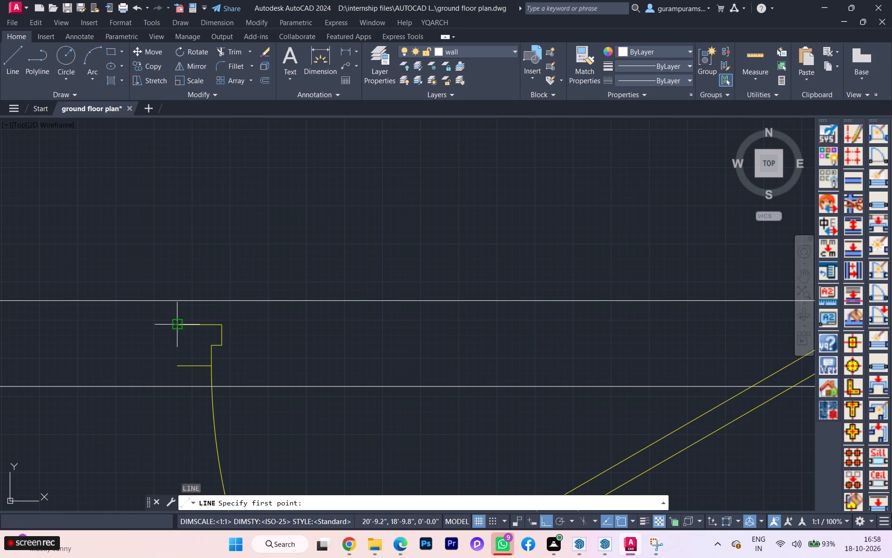
click(178, 327)
click(181, 301)
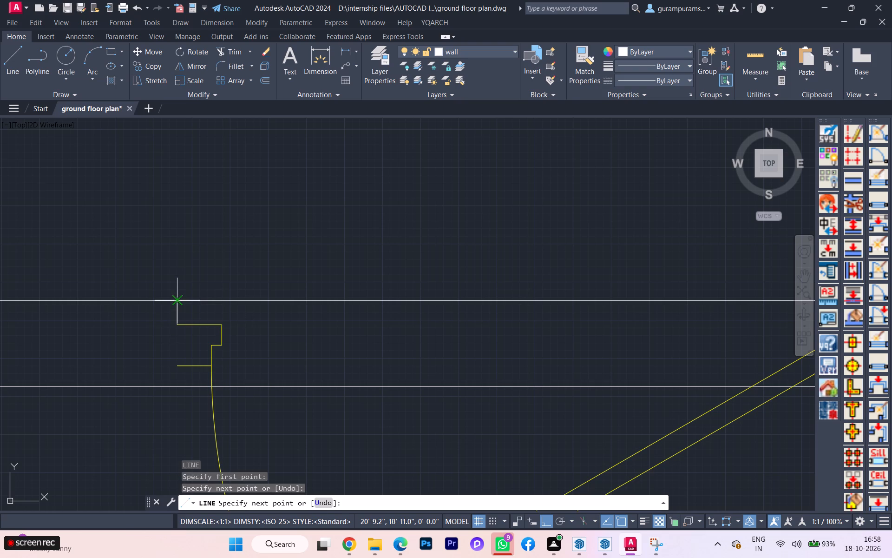
key(space)
click(177, 320)
click(177, 325)
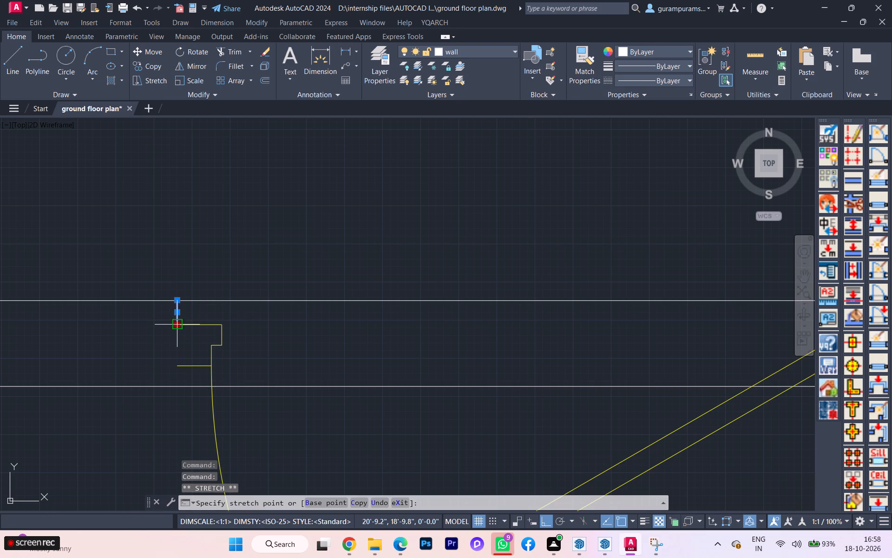
click(178, 384)
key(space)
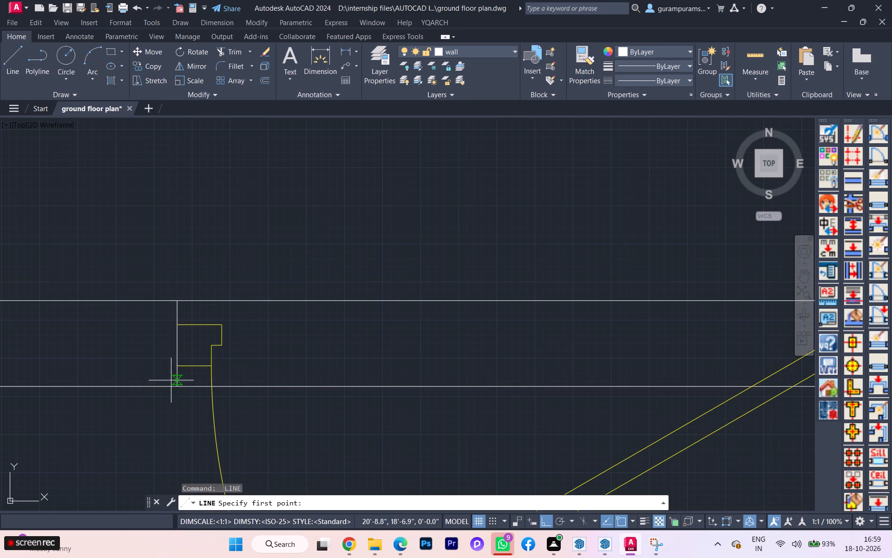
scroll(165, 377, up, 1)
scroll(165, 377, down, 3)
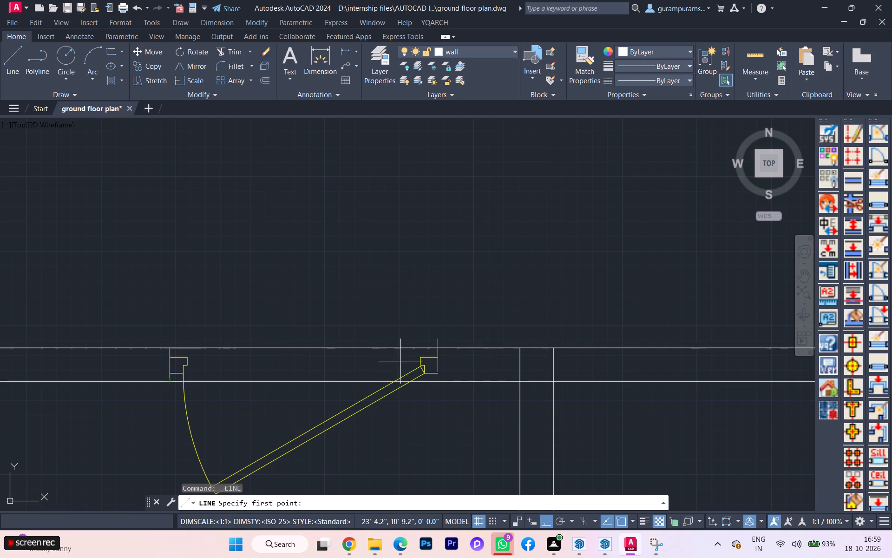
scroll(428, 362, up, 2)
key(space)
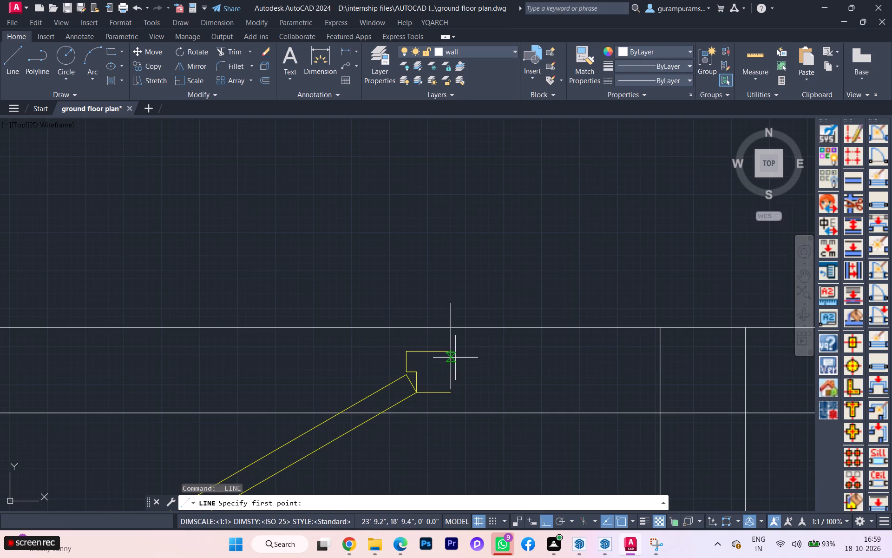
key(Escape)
Stretch both ends of the hinge-side jamb line to meet the partition's two face lines.
scroll(402, 359, down, 2)
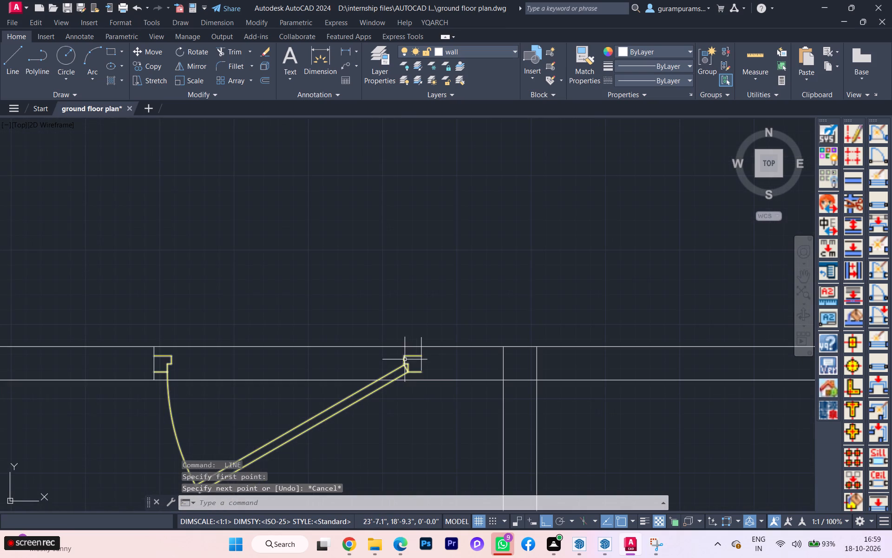
scroll(432, 363, up, 1)
click(410, 365)
click(417, 362)
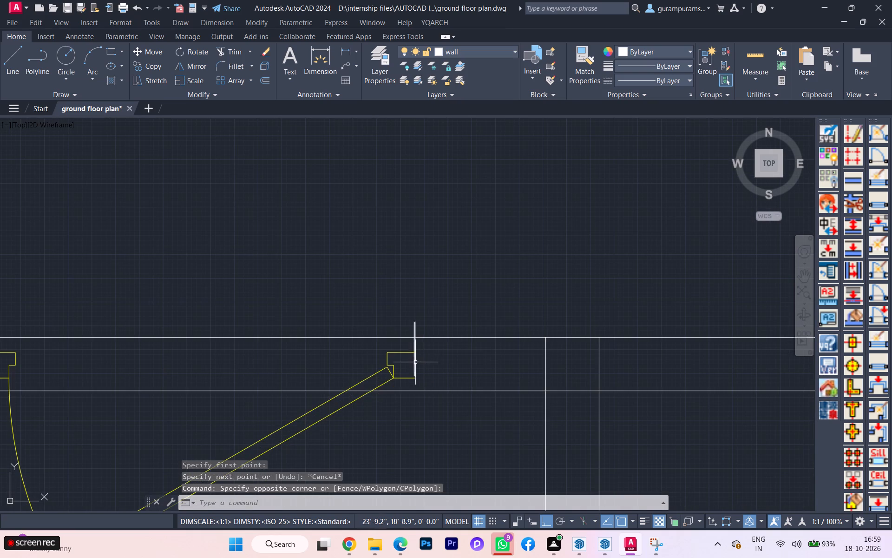
click(414, 363)
scroll(421, 372, up, 2)
scroll(421, 372, down, 1)
scroll(421, 374, up, 1)
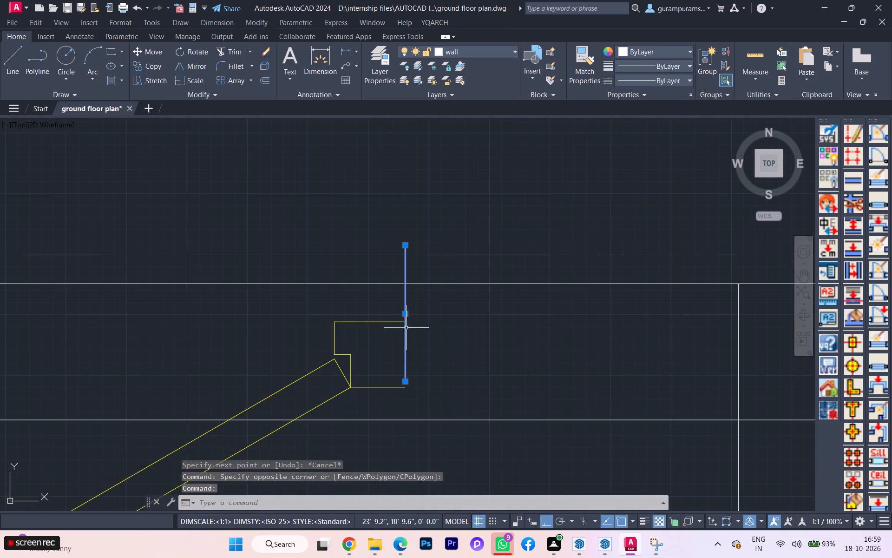
click(404, 314)
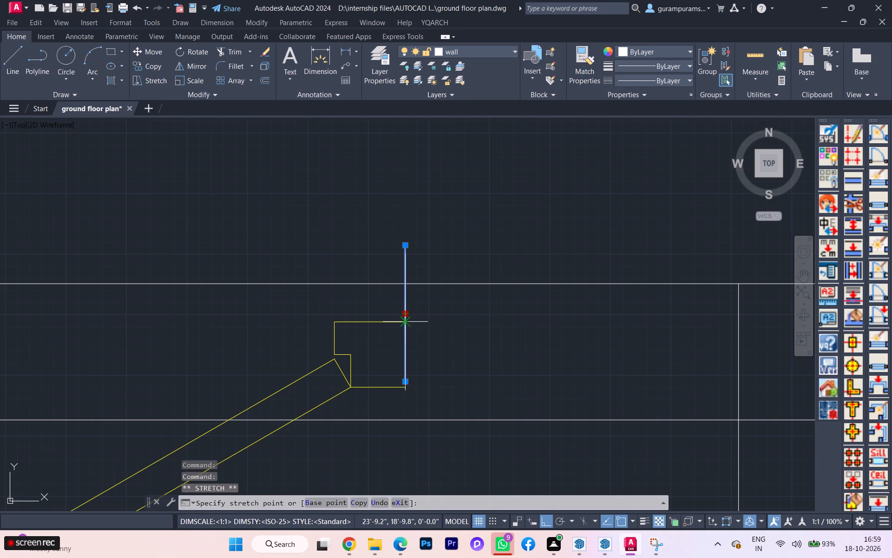
key(Escape)
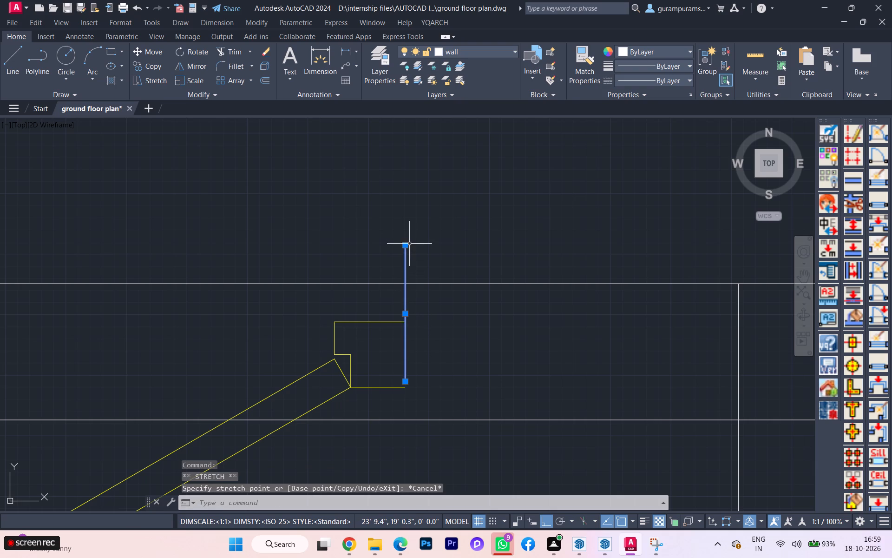
click(407, 246)
click(406, 283)
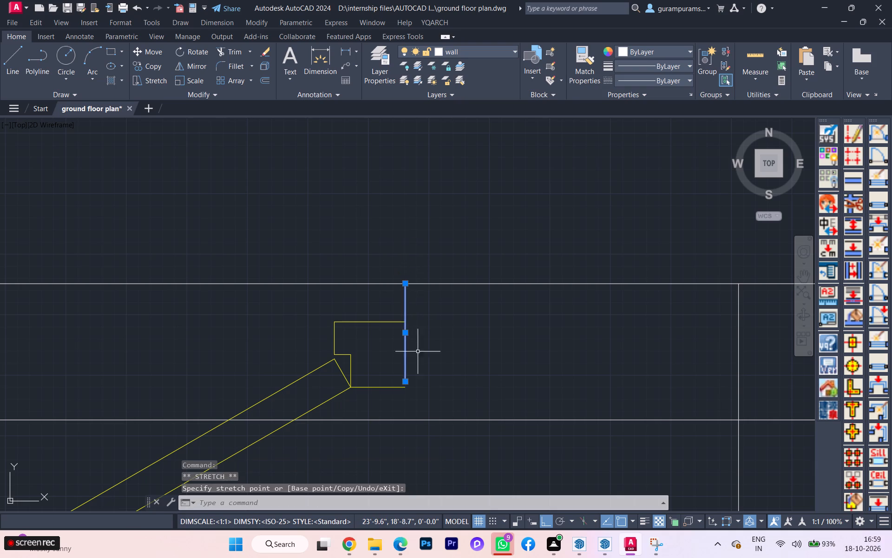
click(404, 382)
click(405, 417)
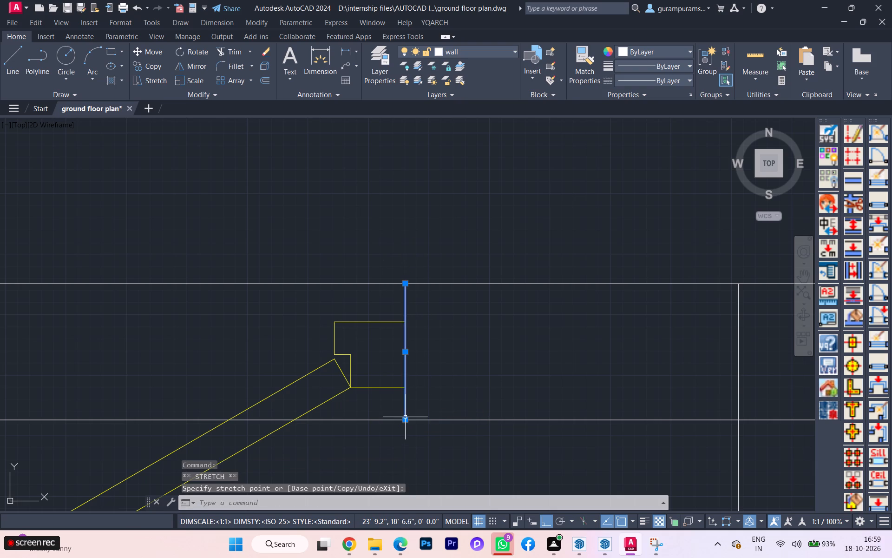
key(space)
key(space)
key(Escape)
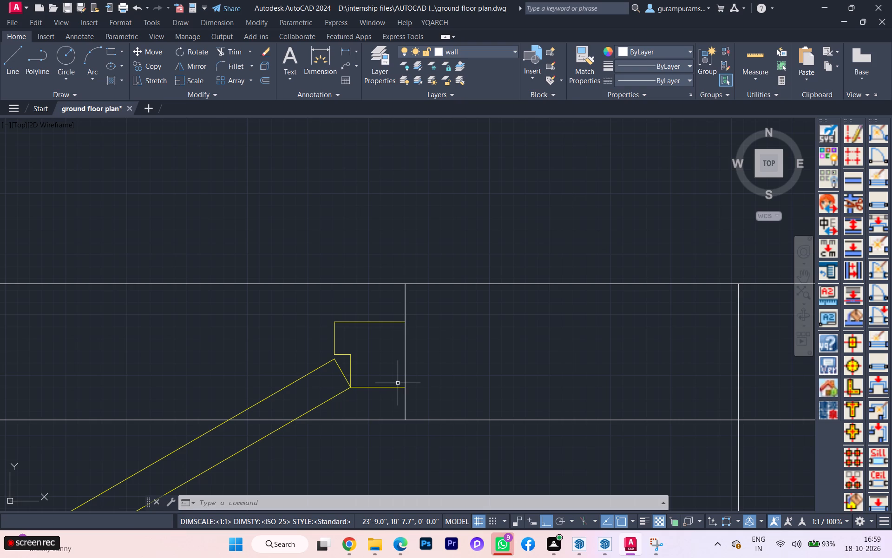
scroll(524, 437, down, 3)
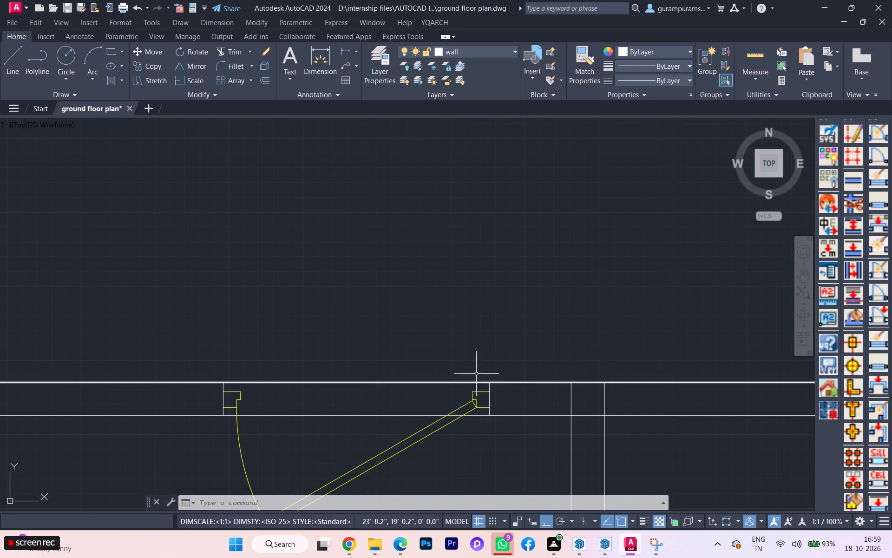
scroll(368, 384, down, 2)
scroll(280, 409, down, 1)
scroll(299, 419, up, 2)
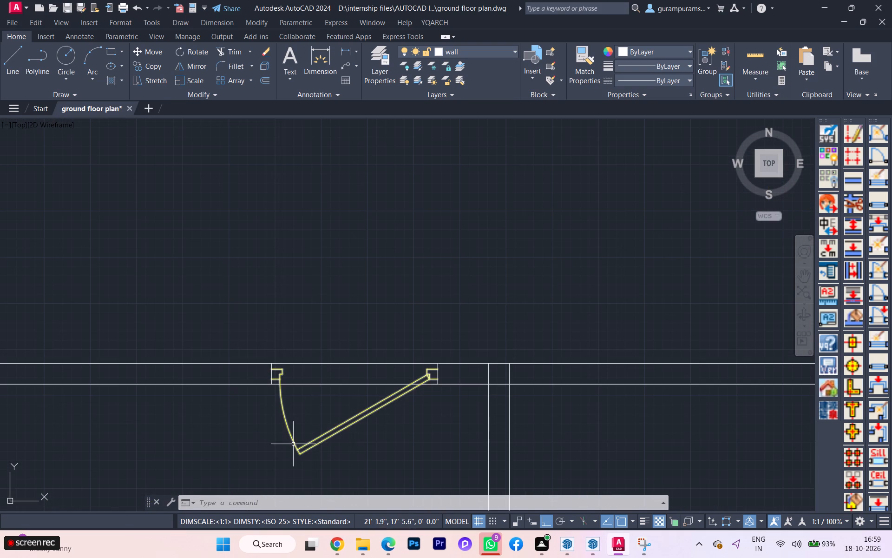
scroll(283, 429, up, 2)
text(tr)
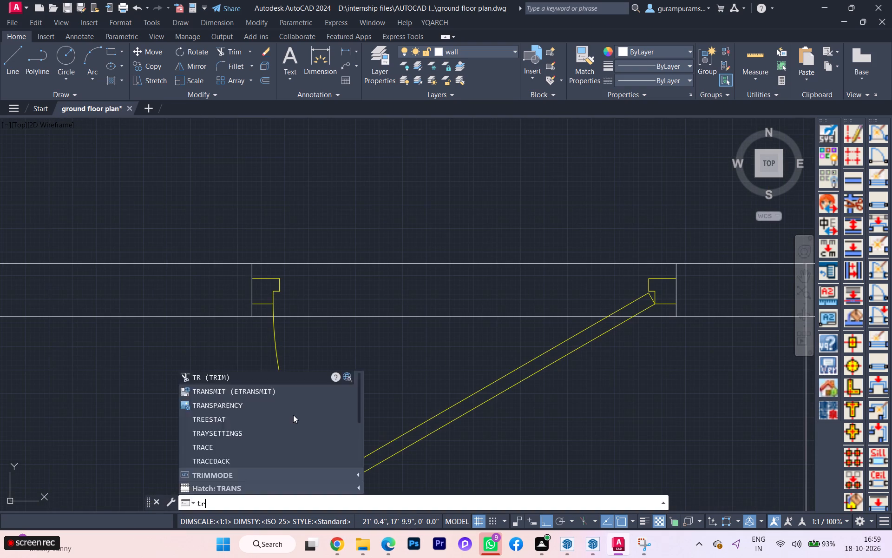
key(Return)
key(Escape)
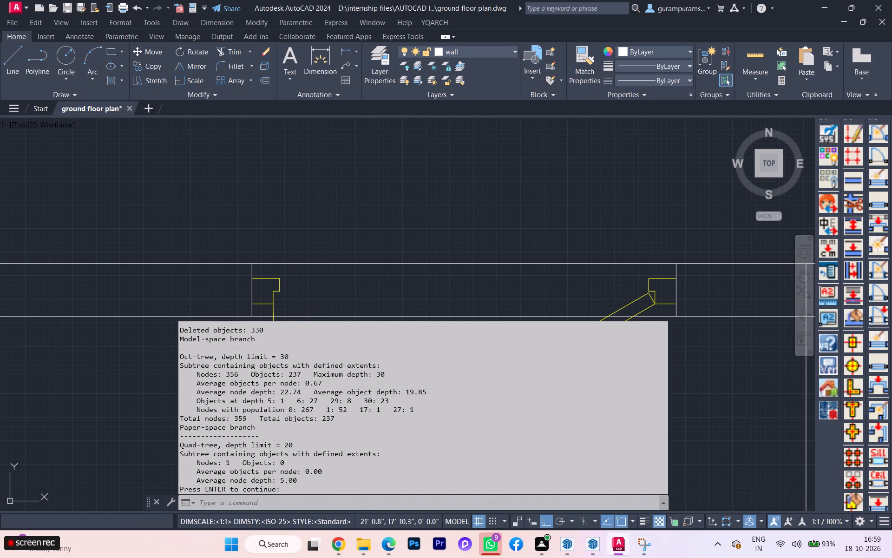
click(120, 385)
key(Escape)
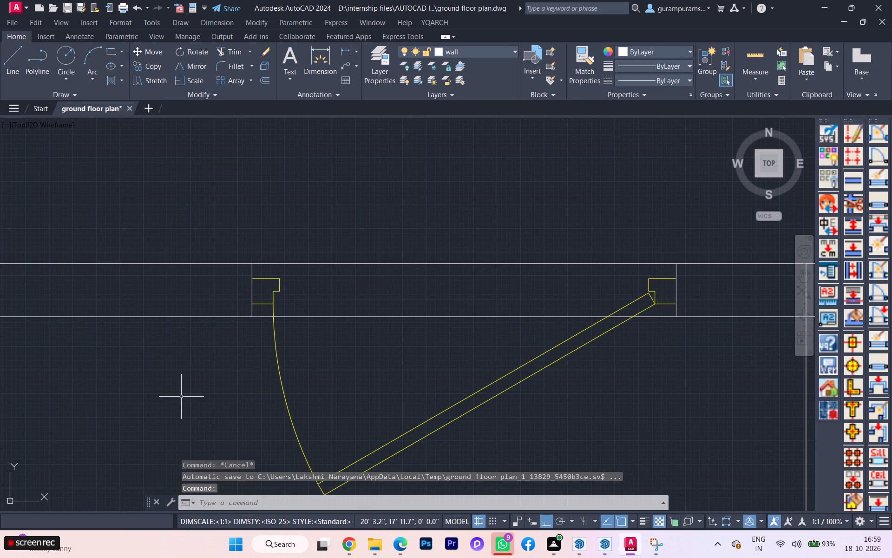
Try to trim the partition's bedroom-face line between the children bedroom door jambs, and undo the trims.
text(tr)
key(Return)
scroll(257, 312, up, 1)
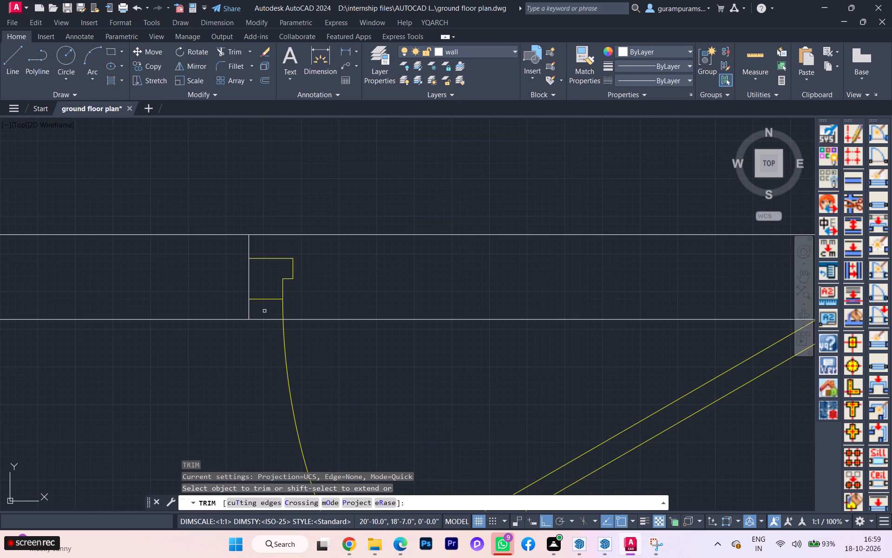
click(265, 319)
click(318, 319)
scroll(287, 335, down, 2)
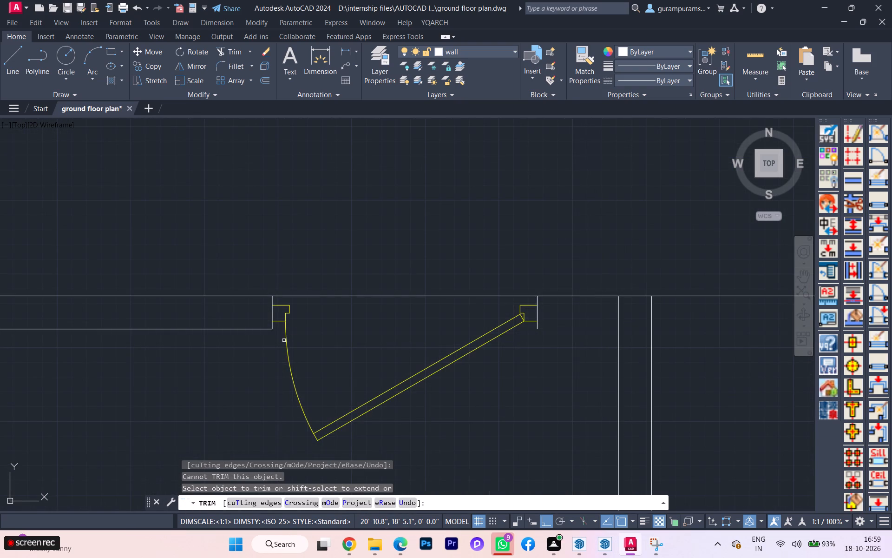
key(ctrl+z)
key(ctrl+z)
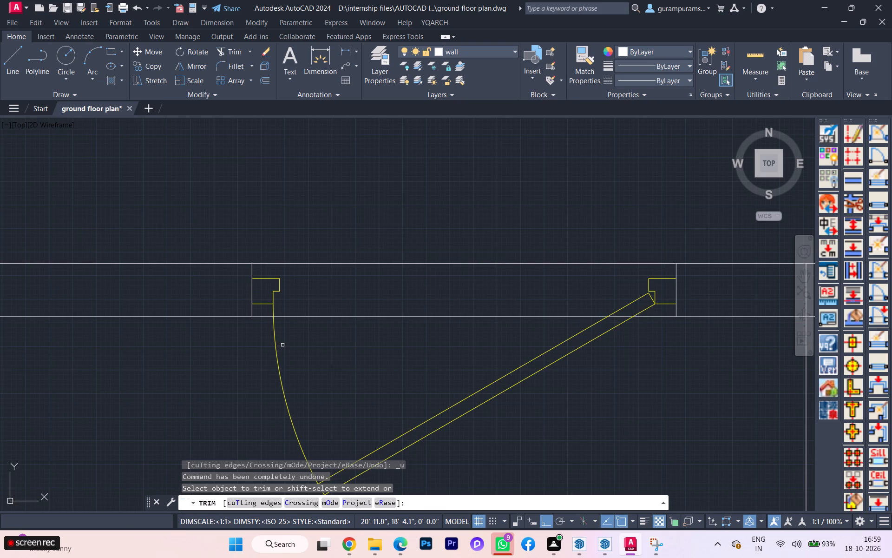
Trim every segment of the partition's bedroom-face line between the two jambs of the children bedroom door.
click(417, 318)
scroll(568, 319, up, 3)
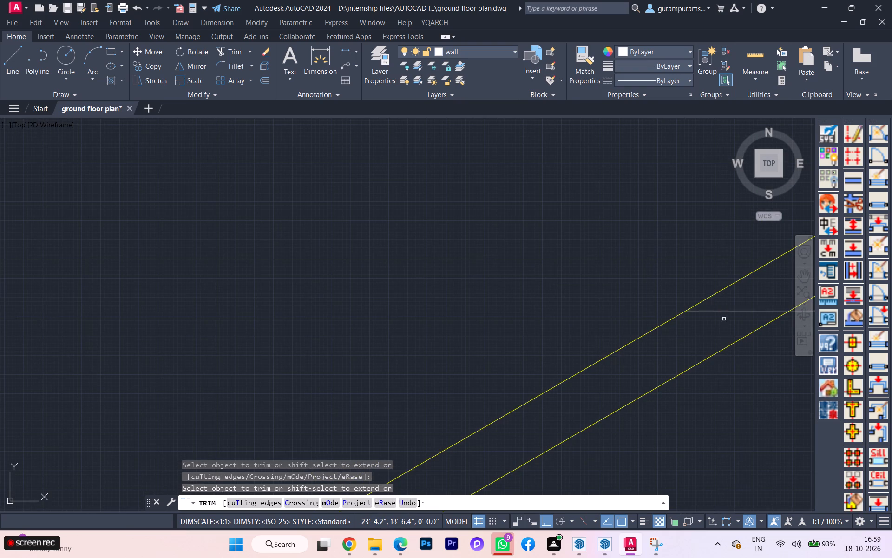
click(725, 308)
click(697, 319)
scroll(510, 356, down, 3)
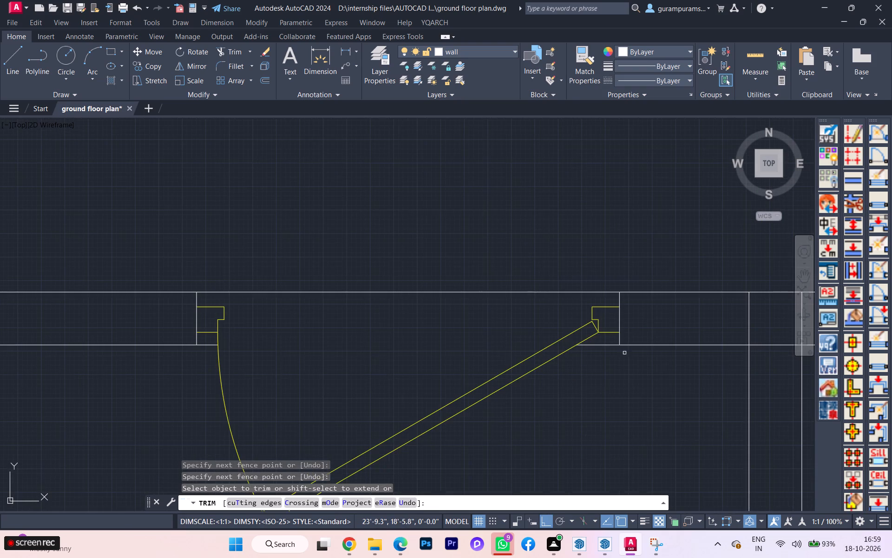
scroll(634, 352, up, 2)
click(562, 332)
click(535, 345)
scroll(613, 355, down, 3)
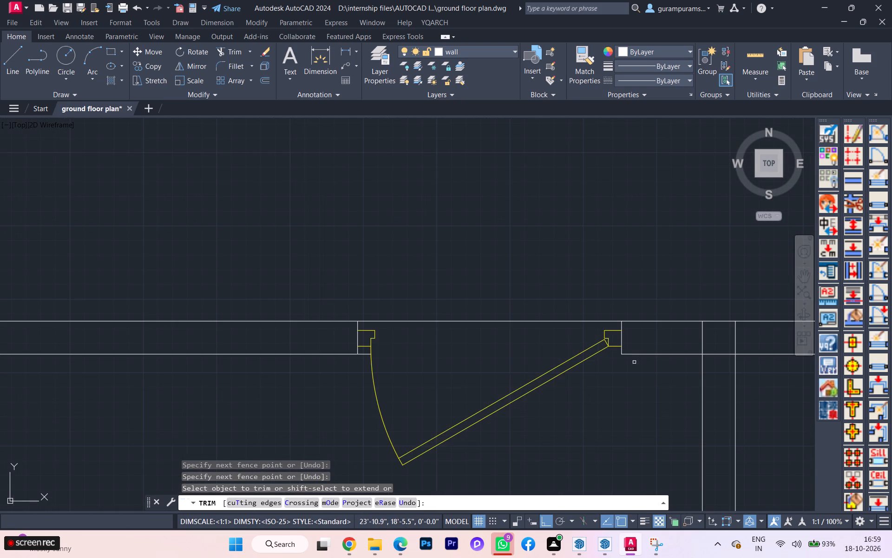
scroll(390, 362, up, 2)
click(333, 341)
Trim the bedroom-side line of the sit-out wall where it crosses the thickness of the children bedroom partition.
scroll(335, 367, down, 2)
scroll(340, 372, up, 2)
scroll(341, 373, down, 1)
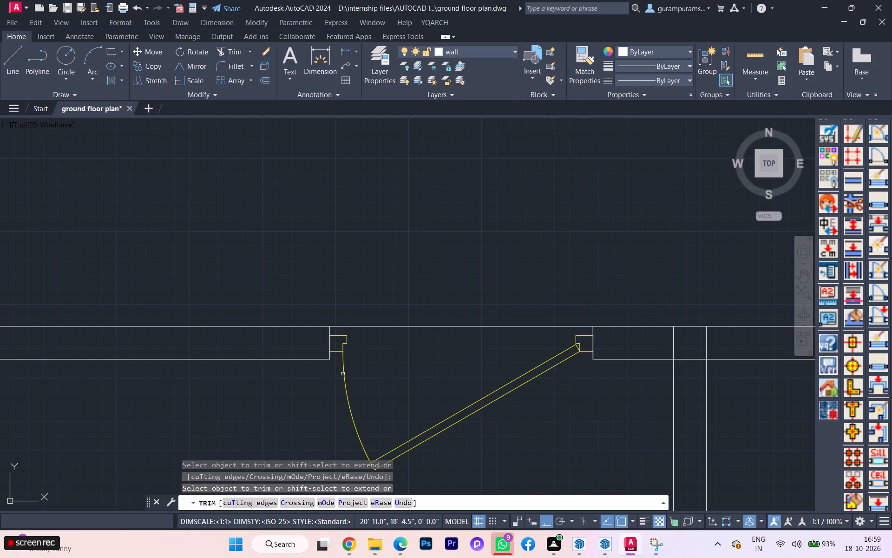
scroll(330, 372, down, 4)
scroll(403, 366, up, 5)
scroll(408, 354, down, 2)
scroll(408, 354, up, 1)
scroll(408, 354, down, 1)
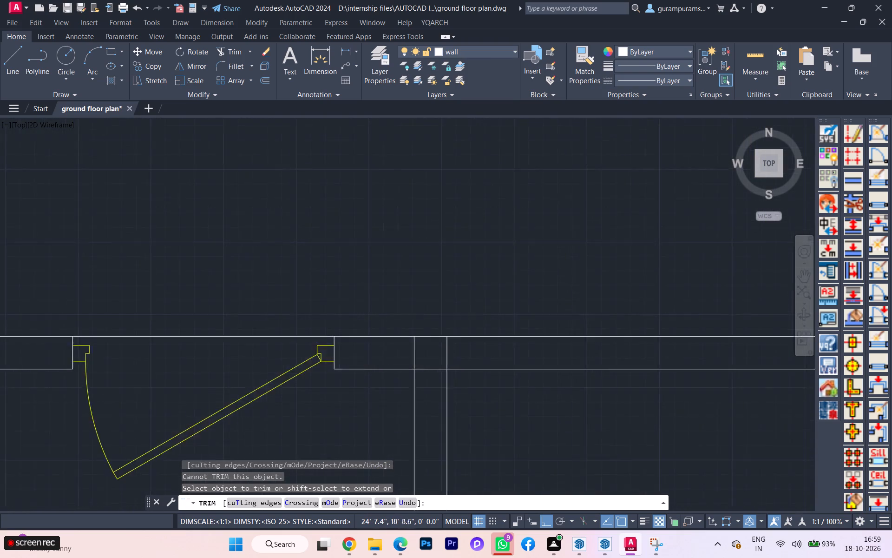
scroll(404, 360, down, 2)
scroll(404, 360, up, 1)
scroll(404, 360, down, 2)
scroll(404, 360, up, 5)
click(406, 355)
click(446, 348)
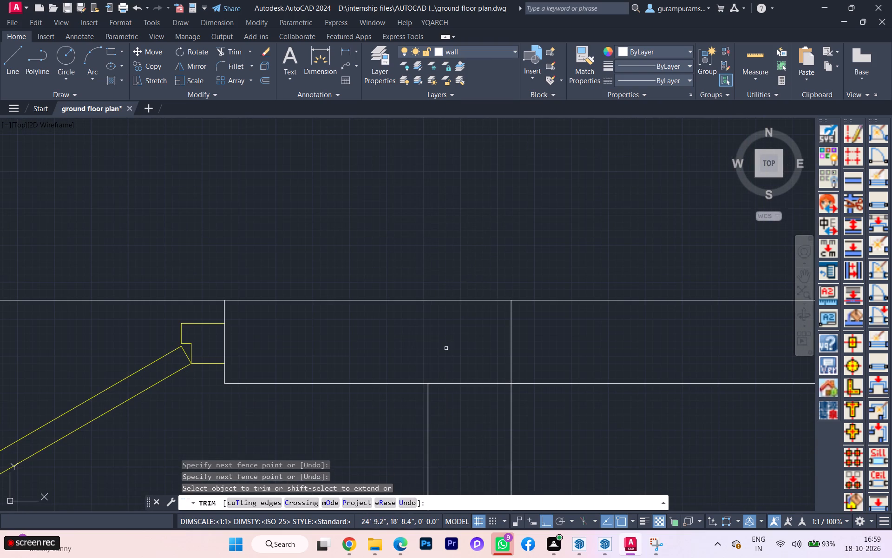
scroll(464, 339, down, 4)
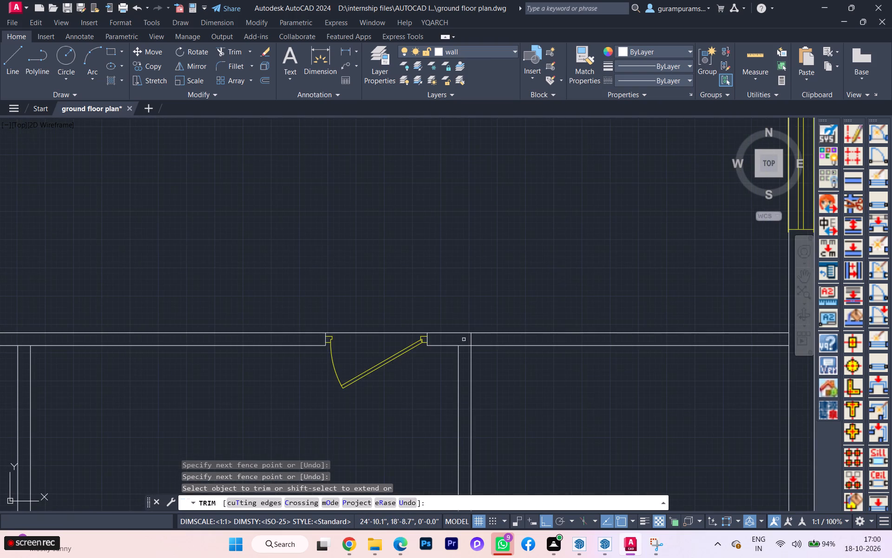
scroll(464, 339, down, 4)
scroll(686, 316, up, 2)
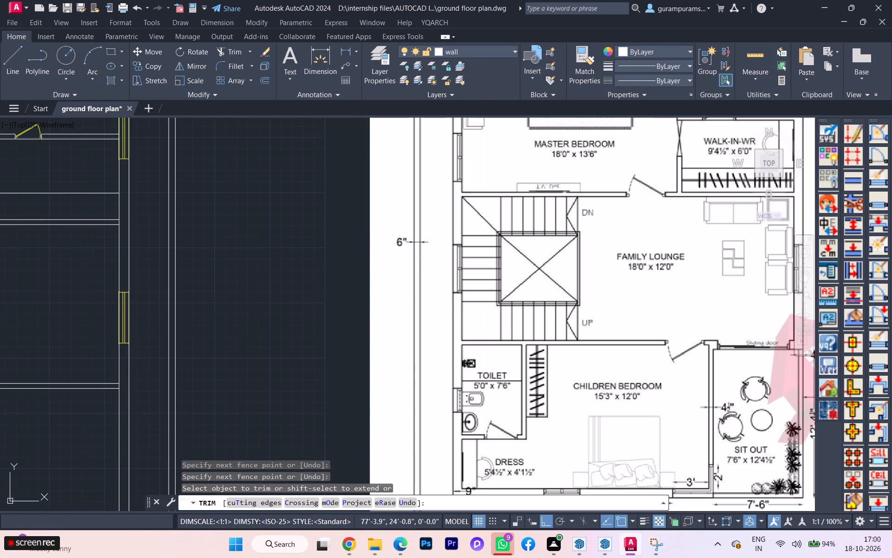
scroll(603, 353, down, 2)
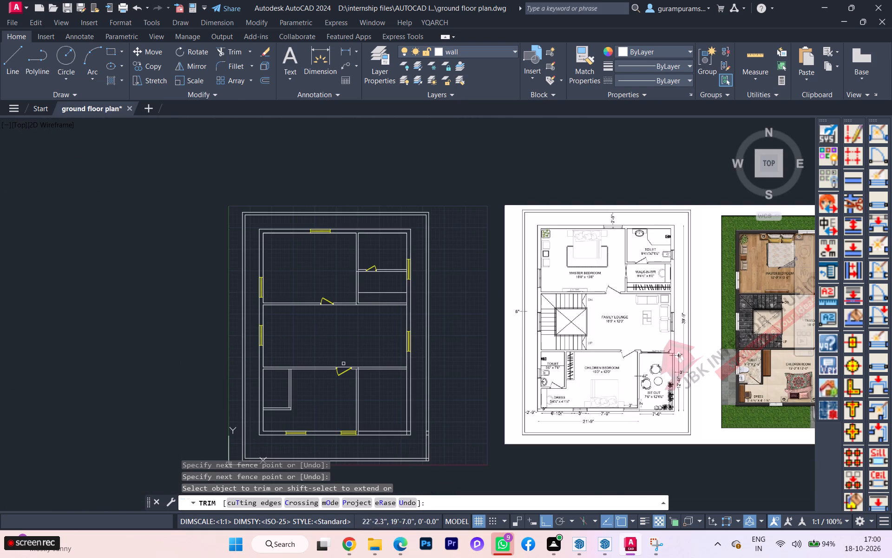
scroll(333, 370, up, 4)
key(space)
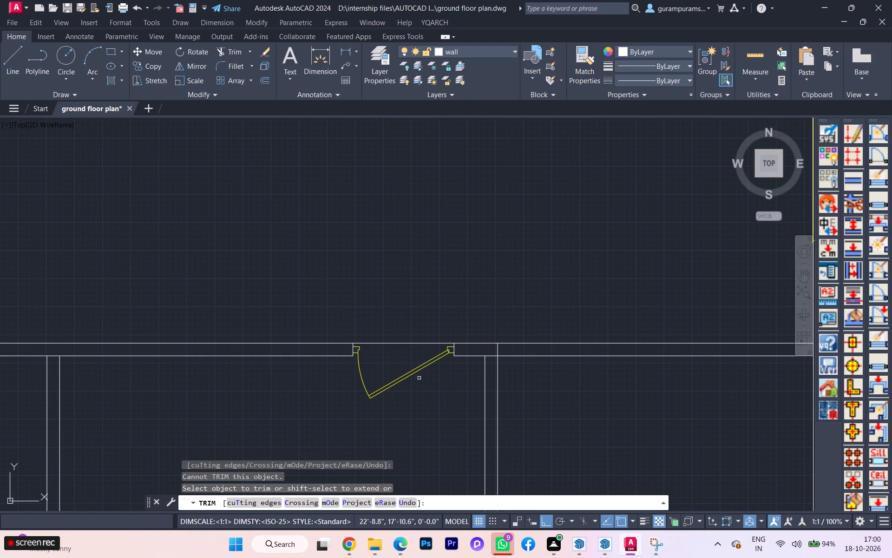
Move the children bedroom door horizontally about 8 inches along the partition toward the sit-out wall.
click(419, 378)
click(404, 361)
scroll(457, 347, up, 2)
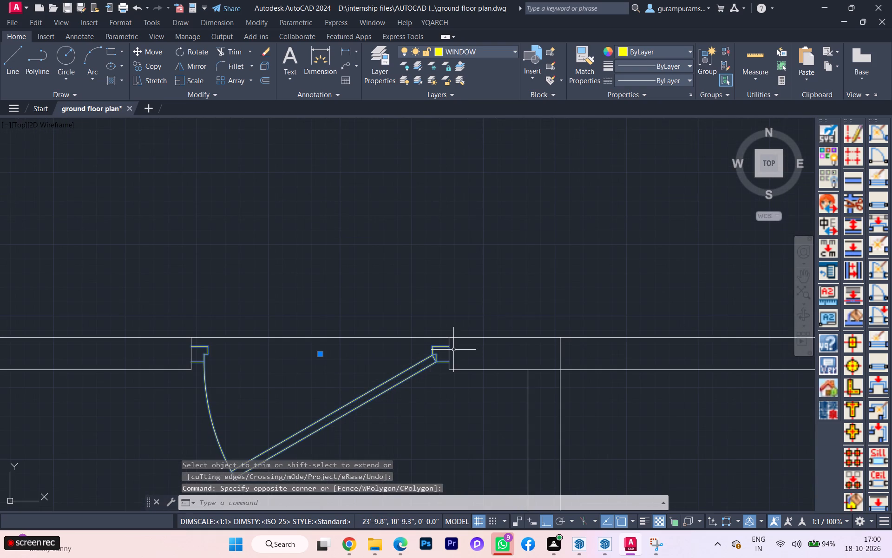
key(m)
key(Return)
scroll(445, 359, up, 2)
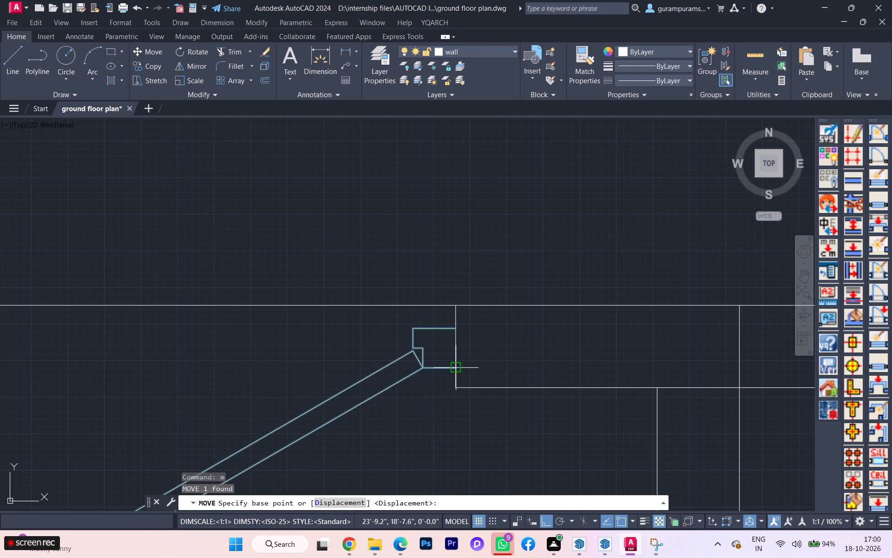
click(454, 365)
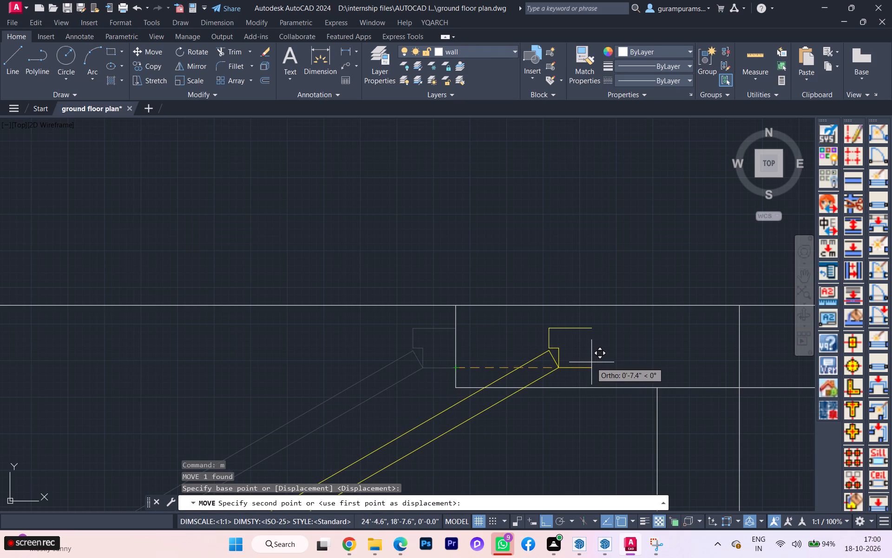
click(606, 362)
Move the hinge-side jamb line across to the outer end of the shifted door frame.
key(space)
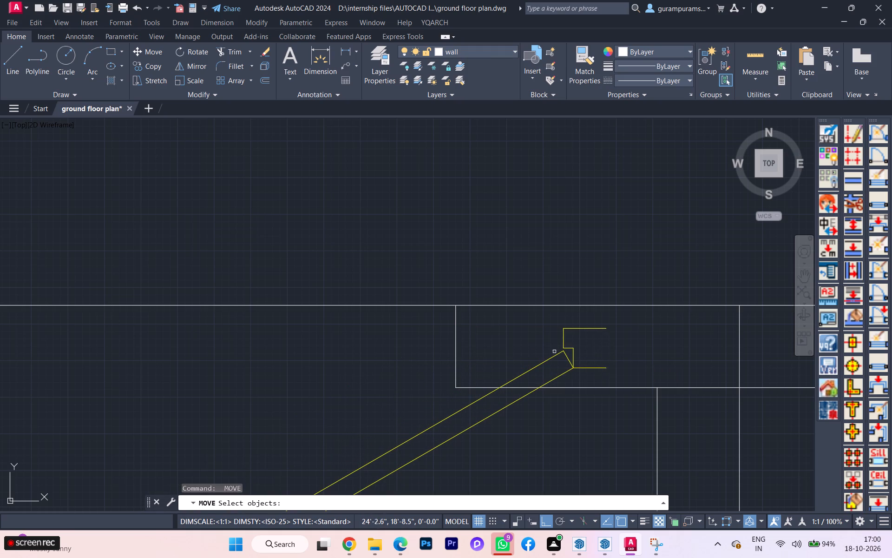
click(455, 365)
key(m)
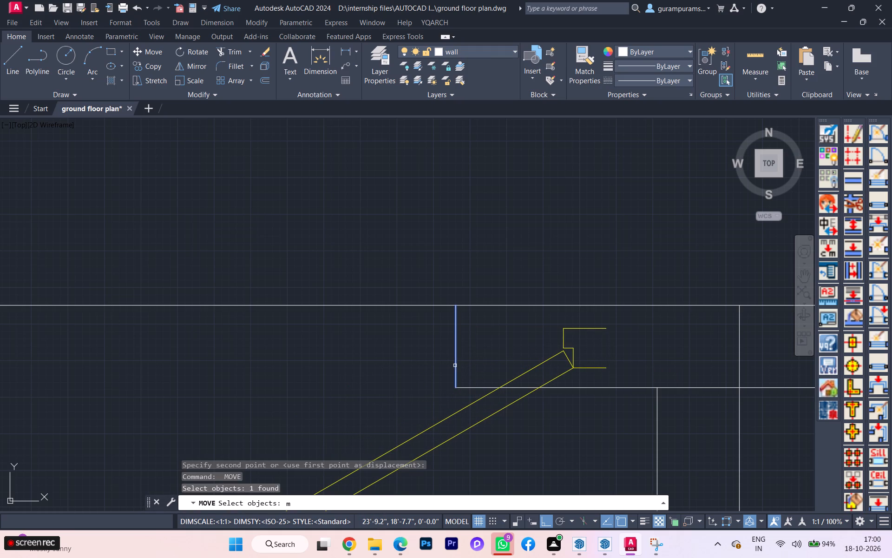
key(Return)
scroll(455, 366, up, 2)
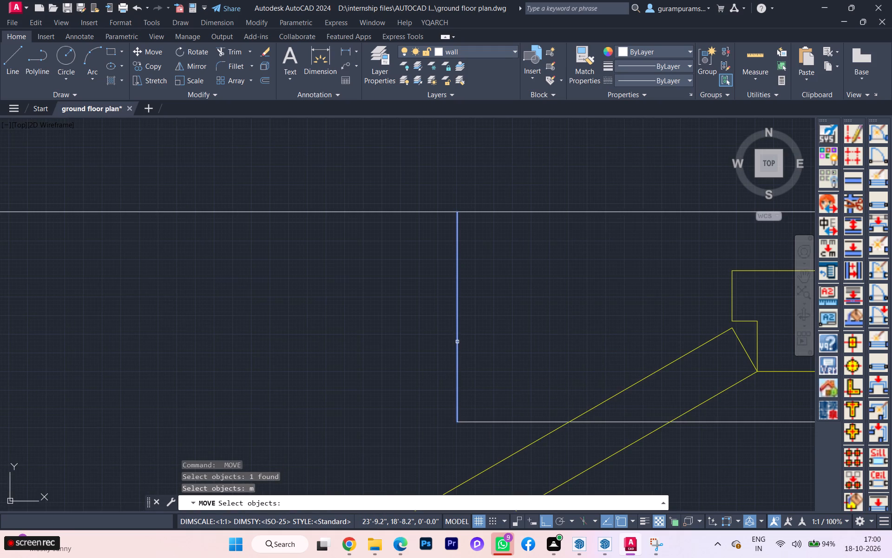
key(Return)
click(455, 314)
scroll(557, 315, down, 3)
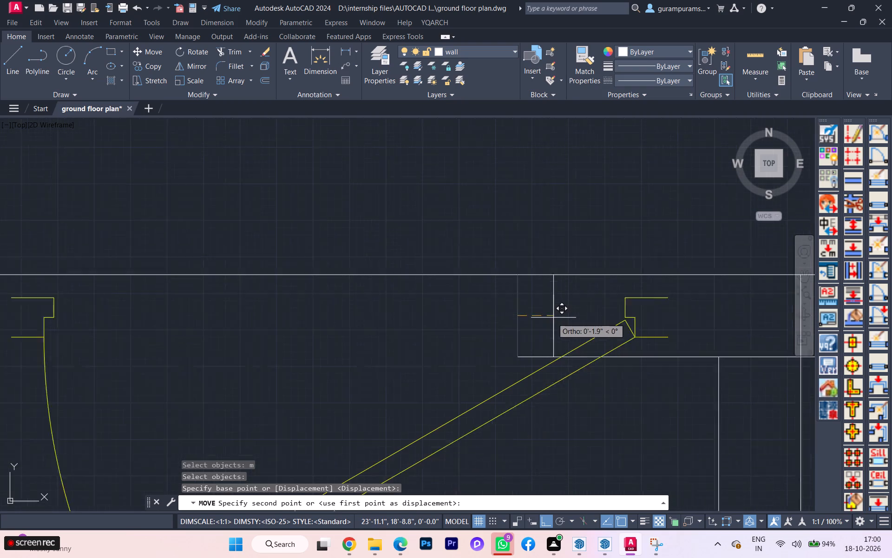
scroll(610, 310, up, 2)
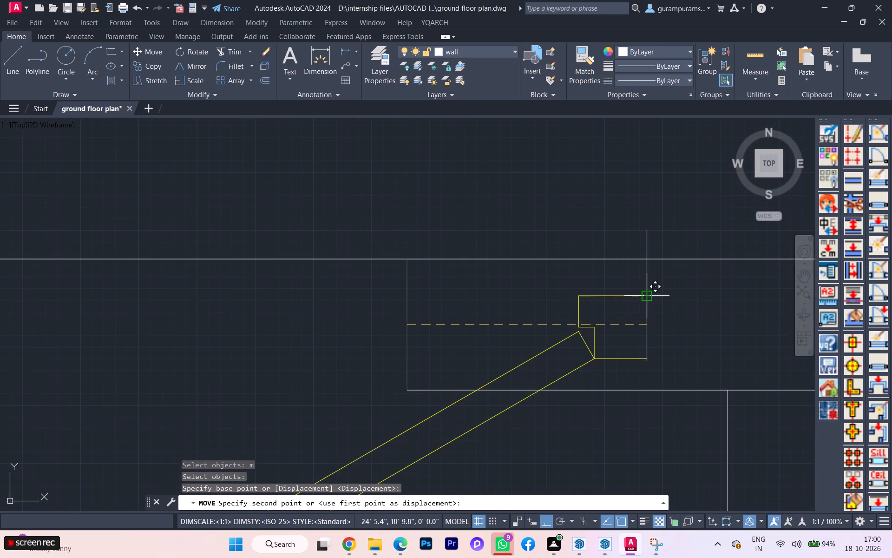
click(646, 299)
Move the hinge-side jamb line down by the gap from the frame's lower corner to the partition's bedroom face.
click(647, 303)
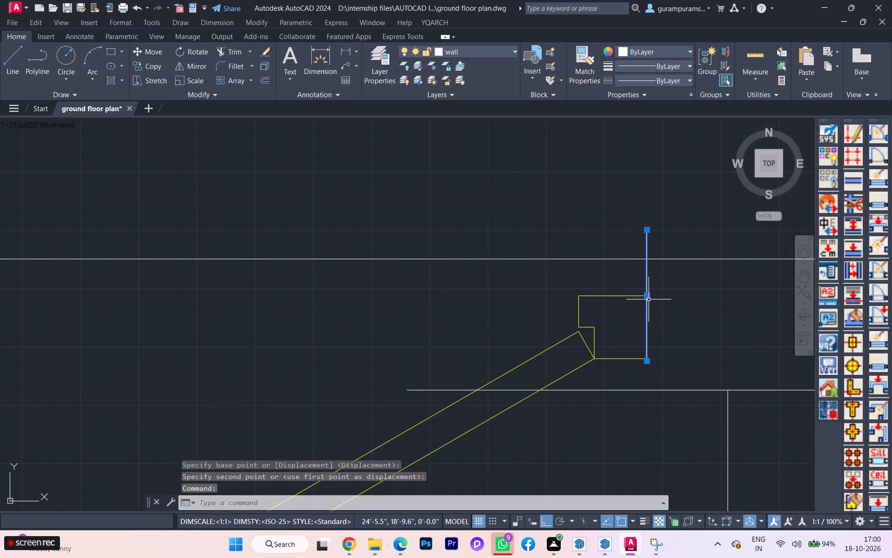
key(m)
key(Return)
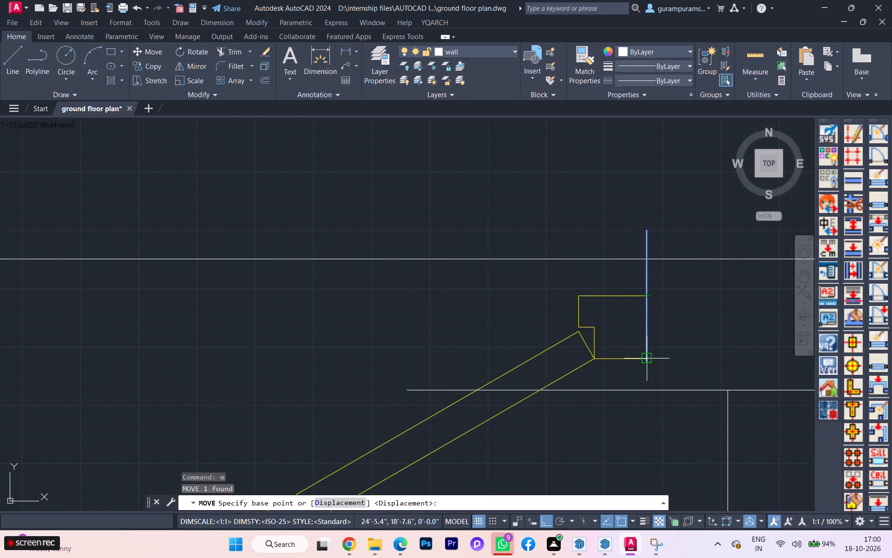
click(651, 360)
click(649, 388)
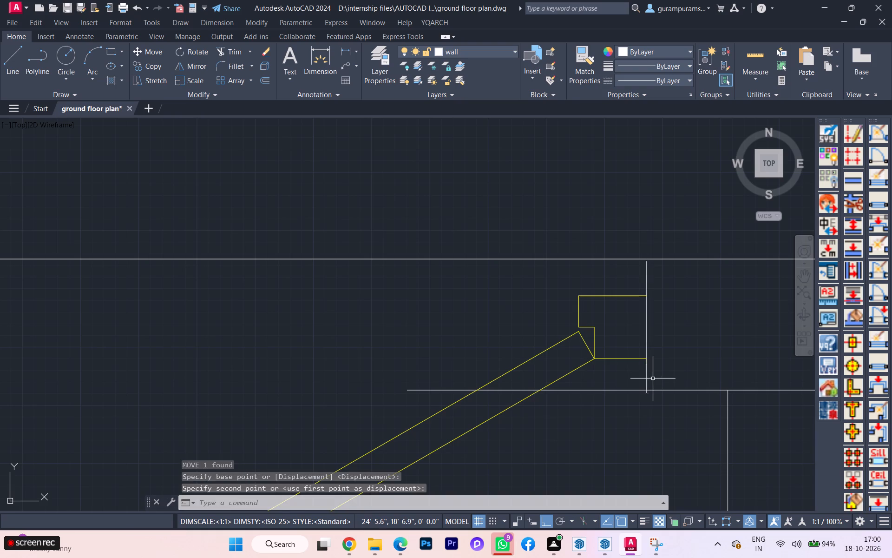
Shift the latch-side jamb line by its midpoint to the lower outer corner of the latch-side door frame.
scroll(664, 379, down, 3)
scroll(352, 378, up, 2)
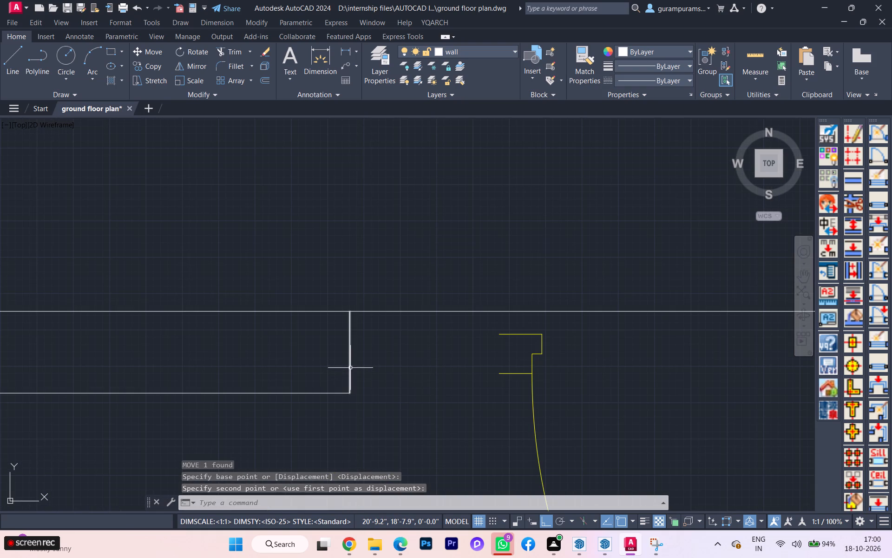
click(350, 367)
click(350, 354)
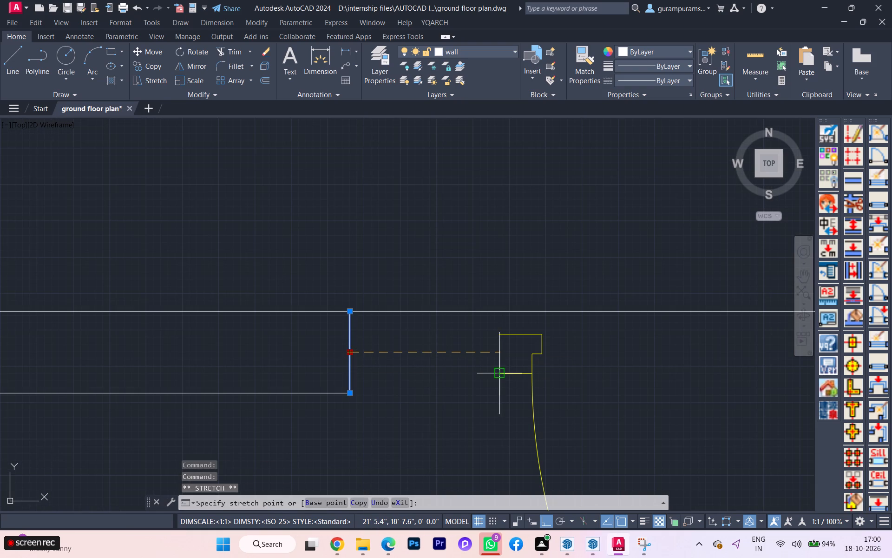
click(499, 370)
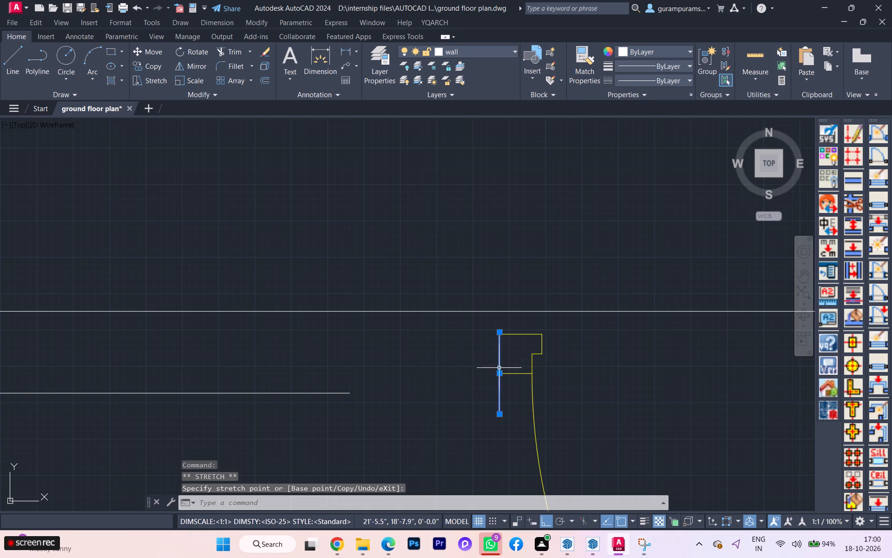
Move the latch-side jamb line up by the gap from the frame's upper corner to the partition's family lounge face.
key(m)
key(Return)
click(504, 338)
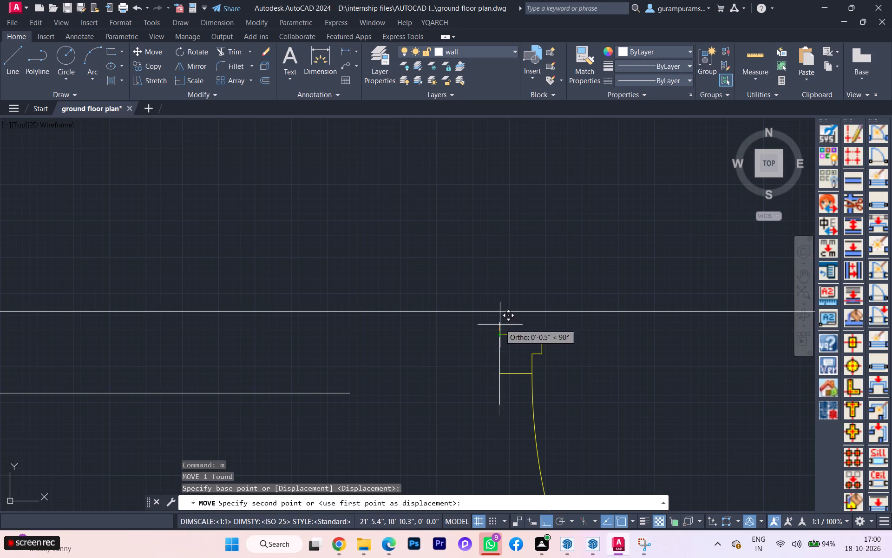
click(499, 315)
key(b)
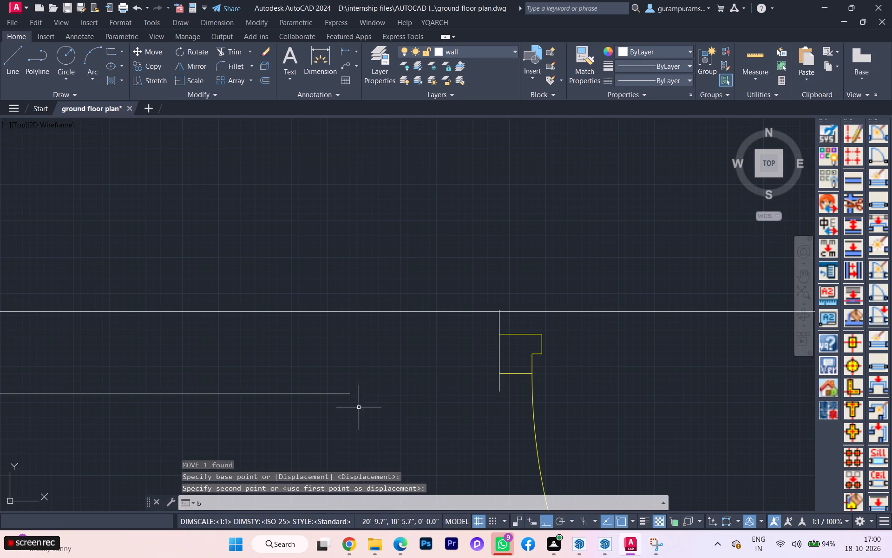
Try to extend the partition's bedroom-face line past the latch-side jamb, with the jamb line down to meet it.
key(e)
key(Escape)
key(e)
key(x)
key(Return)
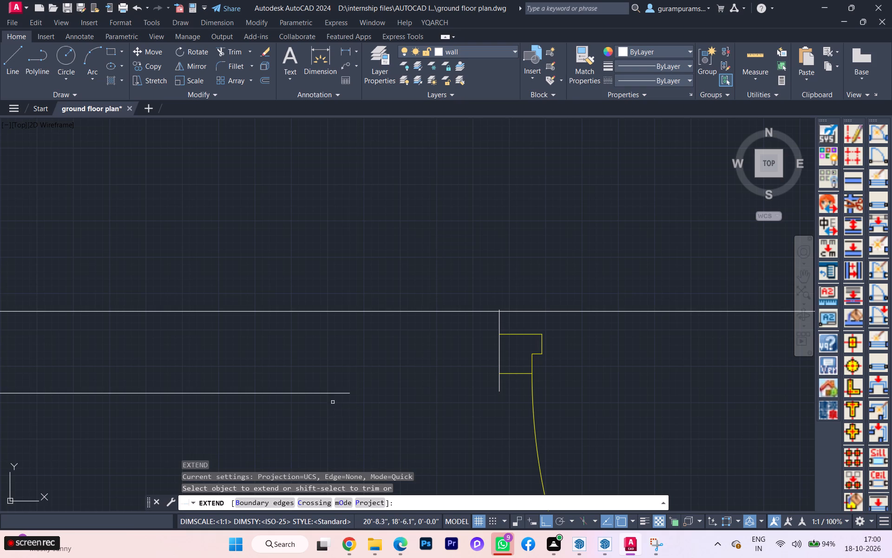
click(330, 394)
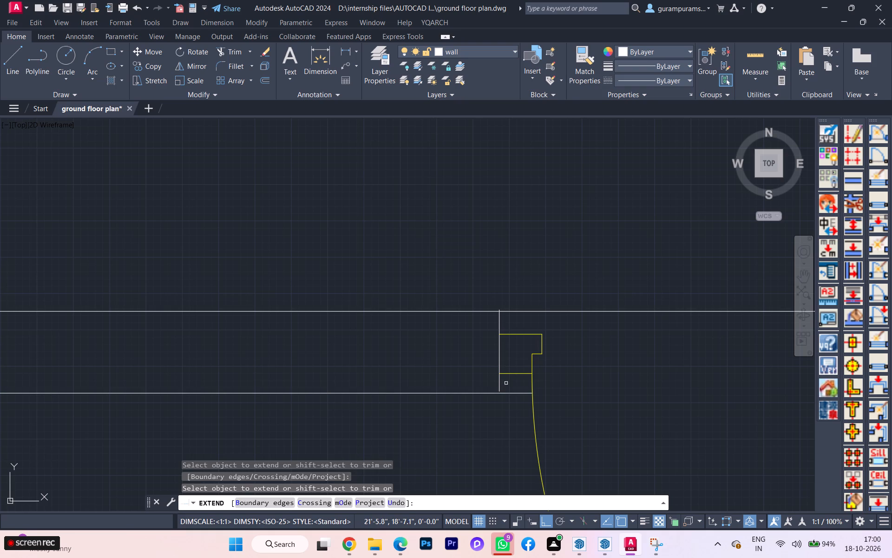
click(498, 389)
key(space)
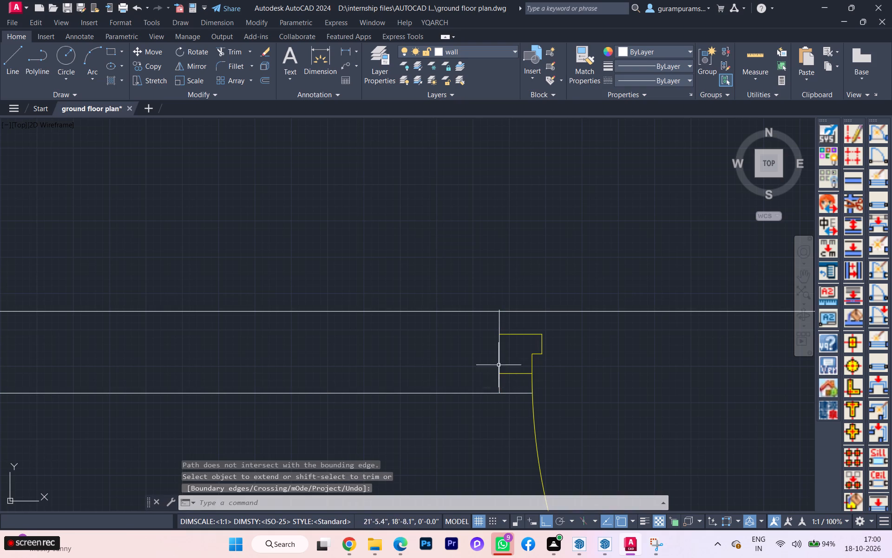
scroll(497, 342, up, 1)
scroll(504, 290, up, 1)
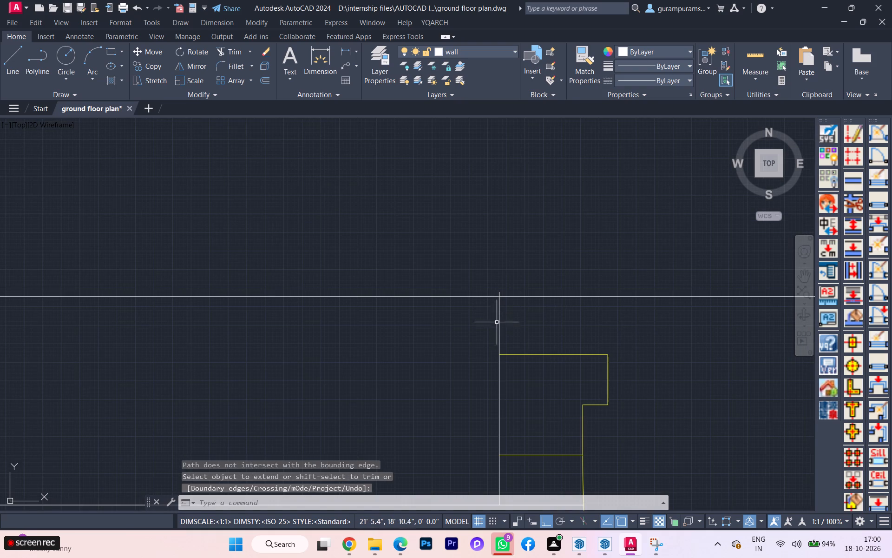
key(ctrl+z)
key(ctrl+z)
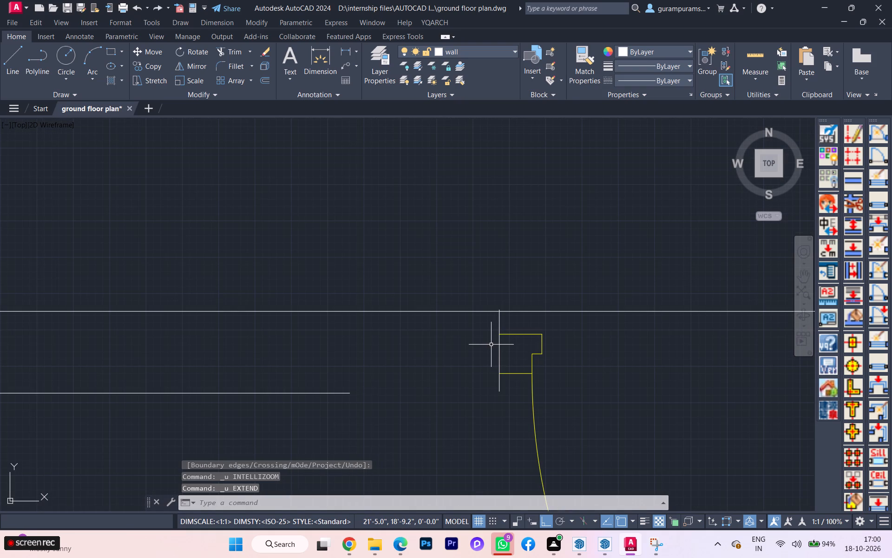
Stretch the latch-side jamb line's upper end to the partition's family lounge face line.
scroll(497, 365, up, 1)
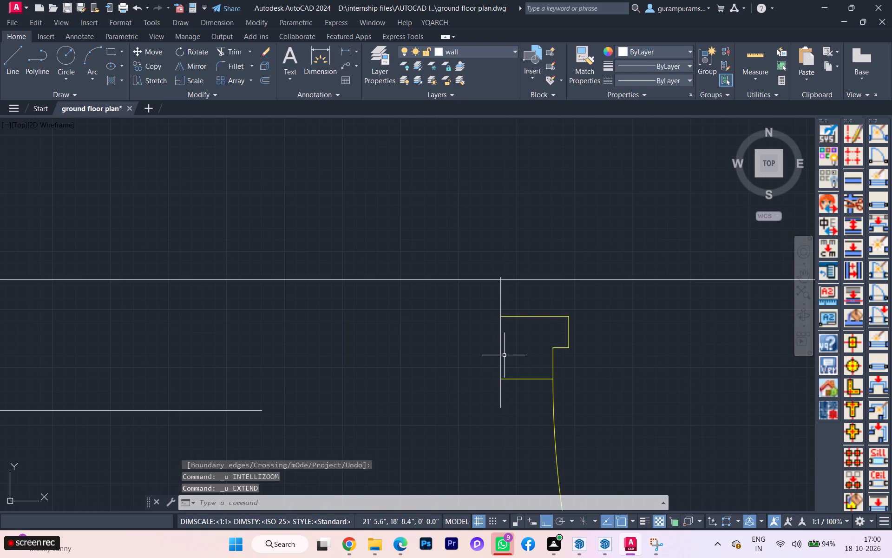
click(503, 358)
click(500, 361)
click(500, 278)
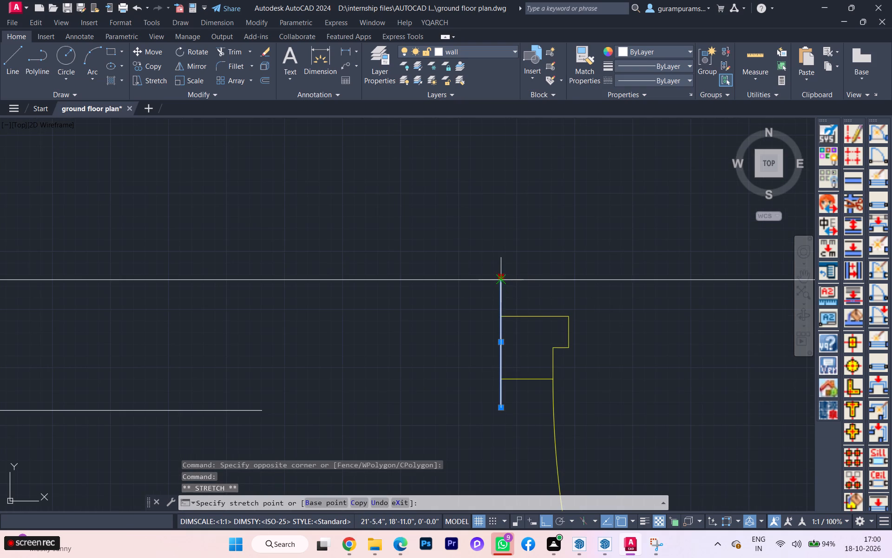
click(502, 282)
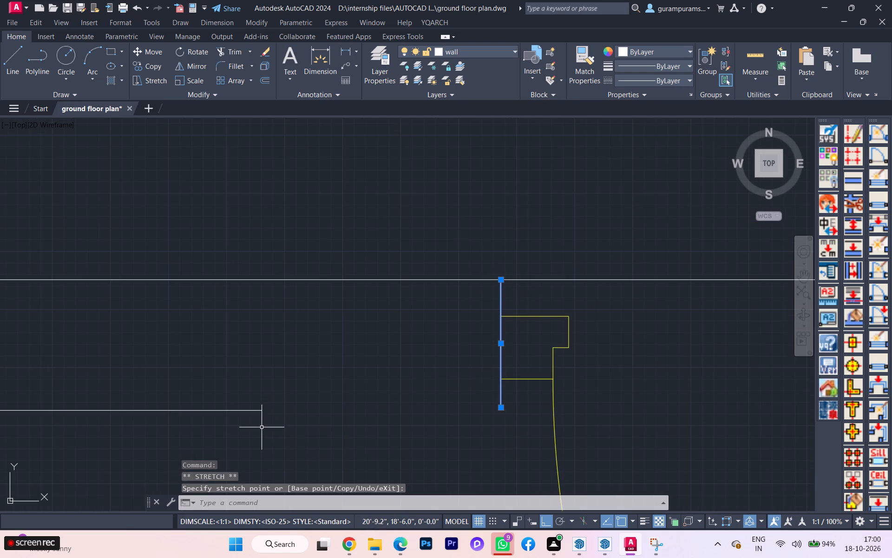
key(Escape)
Extend the partition's bedroom-face line across to the door and the latch-side jamb line down to meet it.
key(e)
key(x)
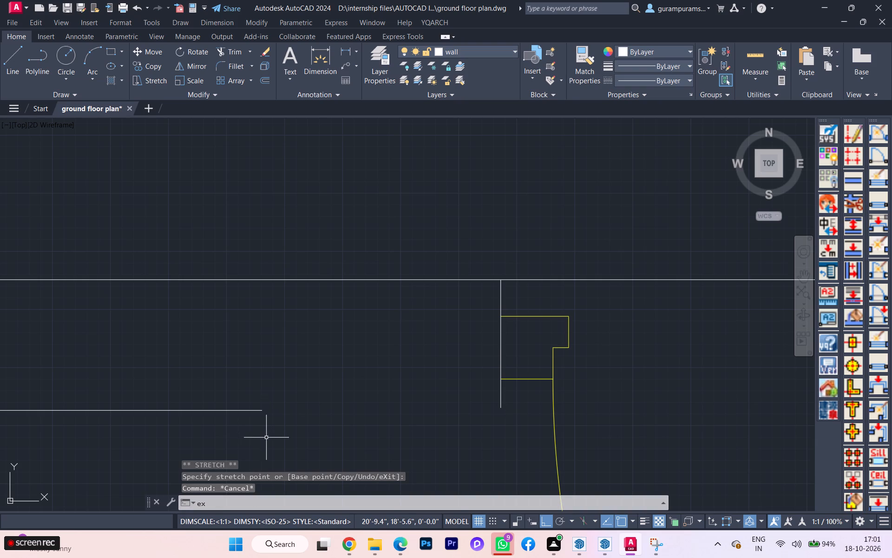
key(Return)
click(261, 411)
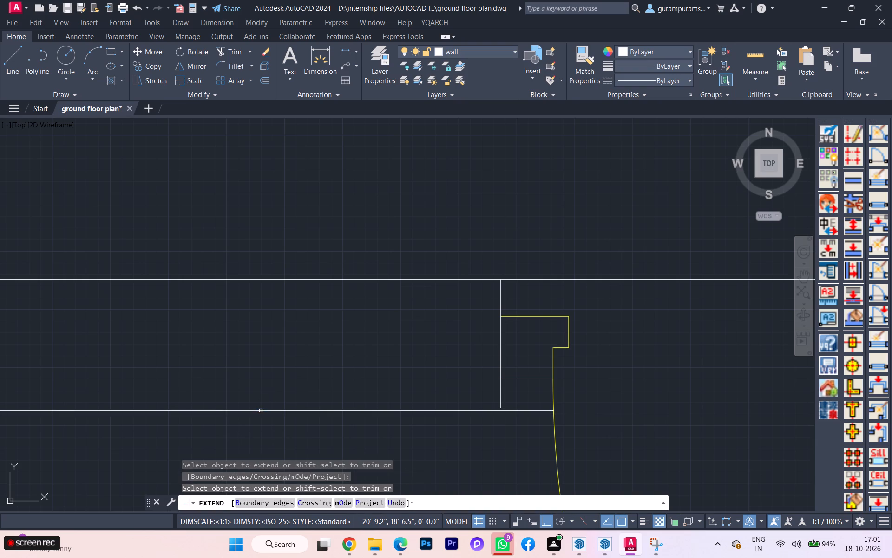
click(500, 406)
key(space)
Trim the partition's bedroom-face line where it runs past the latch-side jamb into the door opening.
text(tr)
key(Return)
click(521, 409)
click(518, 421)
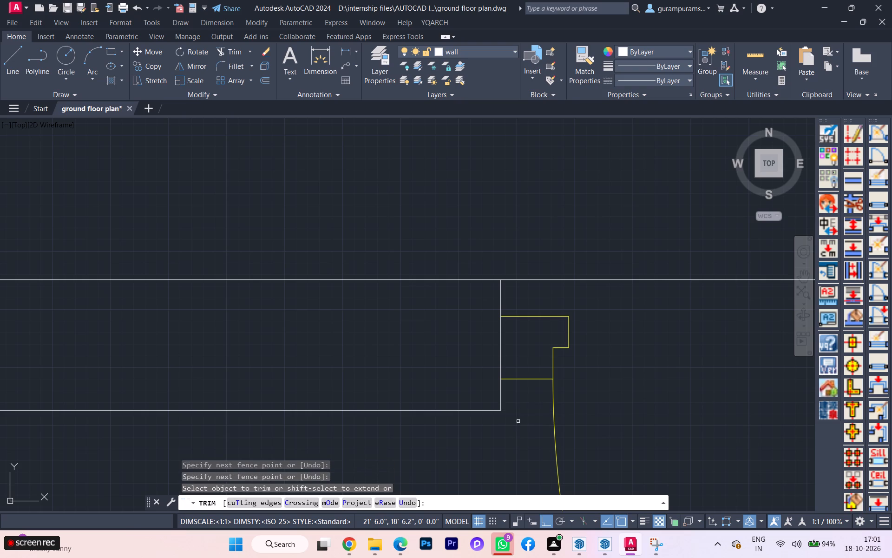
Trim the stub of the partition's bedroom-face line that projects into the doorway back to the hinge-side jamb.
scroll(407, 434, down, 5)
scroll(471, 428, up, 2)
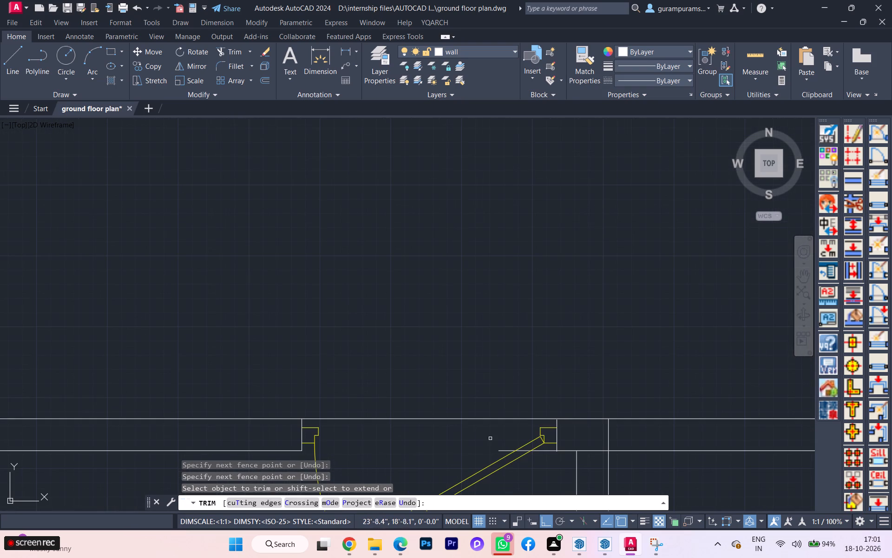
click(509, 451)
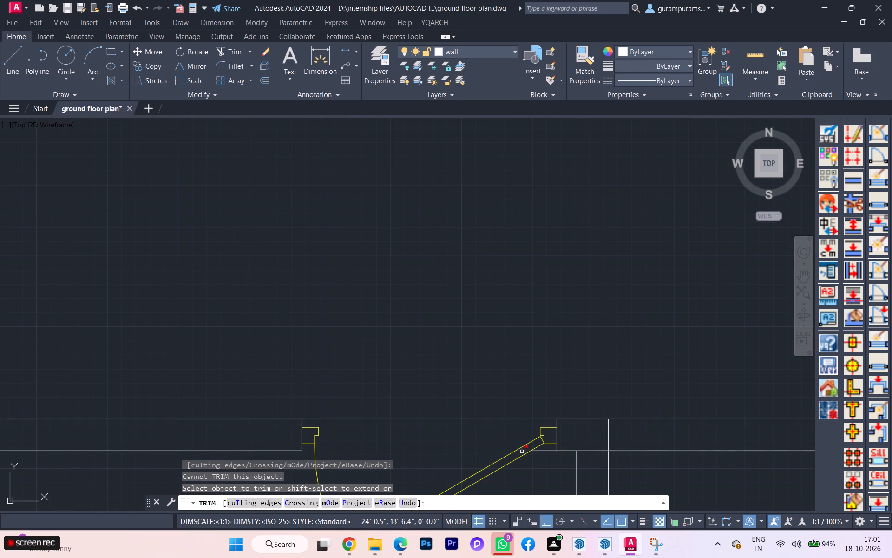
click(522, 452)
click(537, 452)
scroll(564, 449, up, 2)
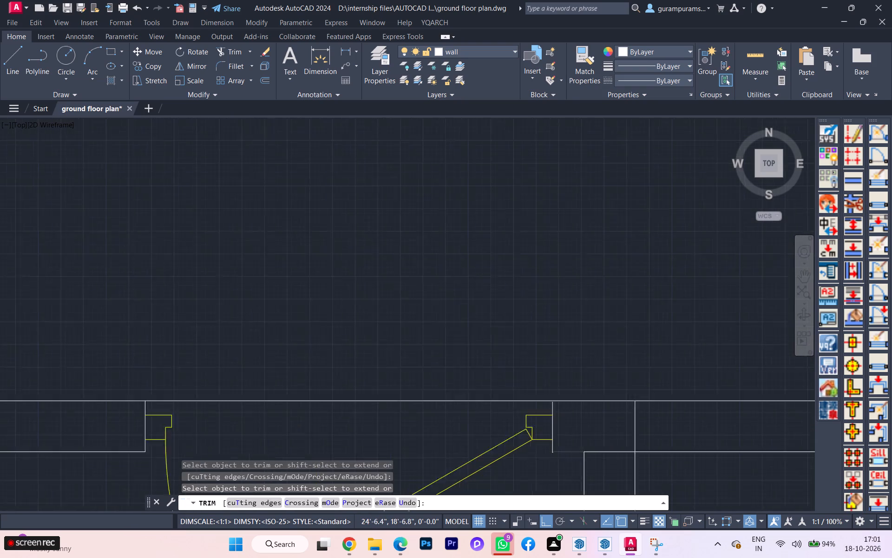
scroll(564, 449, up, 4)
click(532, 445)
scroll(527, 445, down, 3)
scroll(526, 446, up, 1)
scroll(526, 446, down, 1)
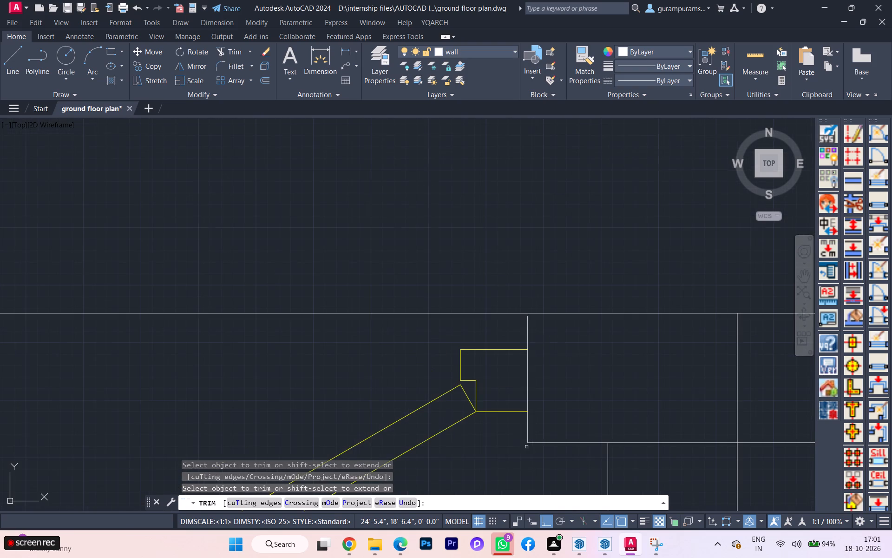
key(space)
Stretch the hinge-side jamb line's upper end to the partition's family lounge face line.
click(528, 326)
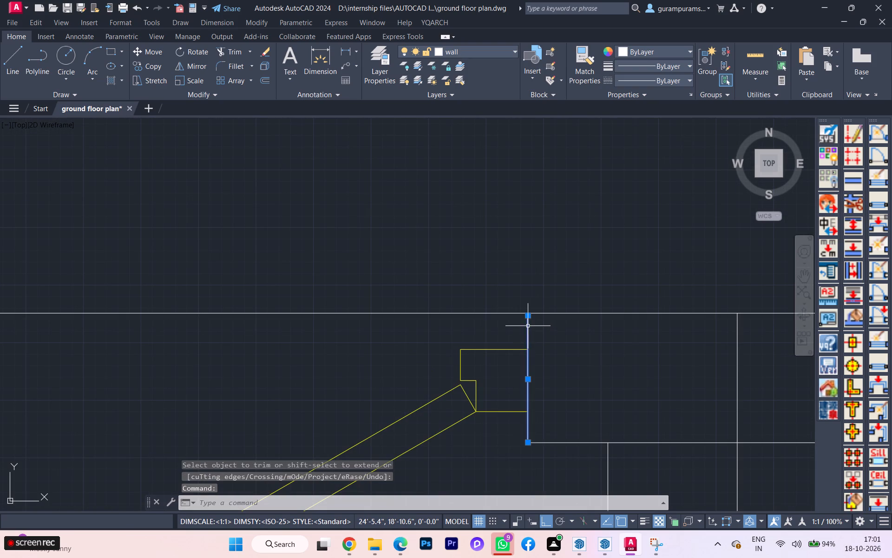
click(528, 317)
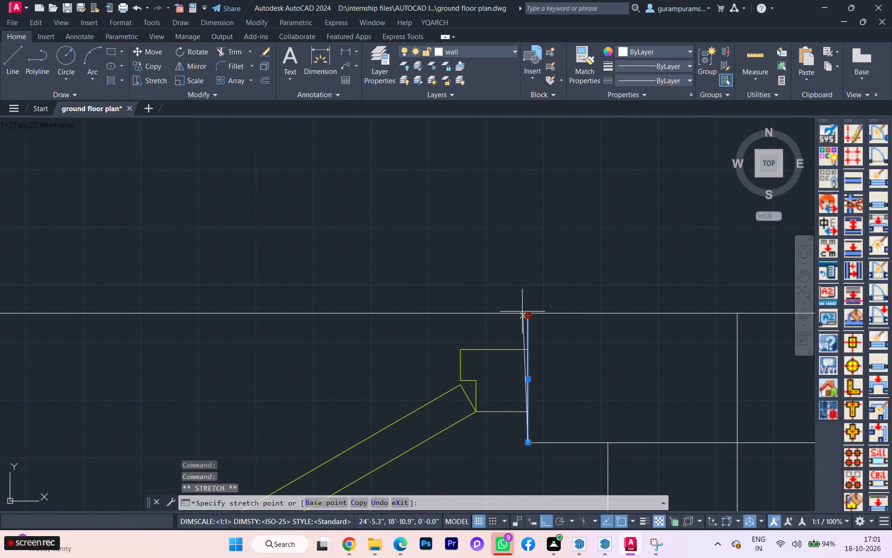
scroll(525, 310, up, 2)
click(530, 316)
key(space)
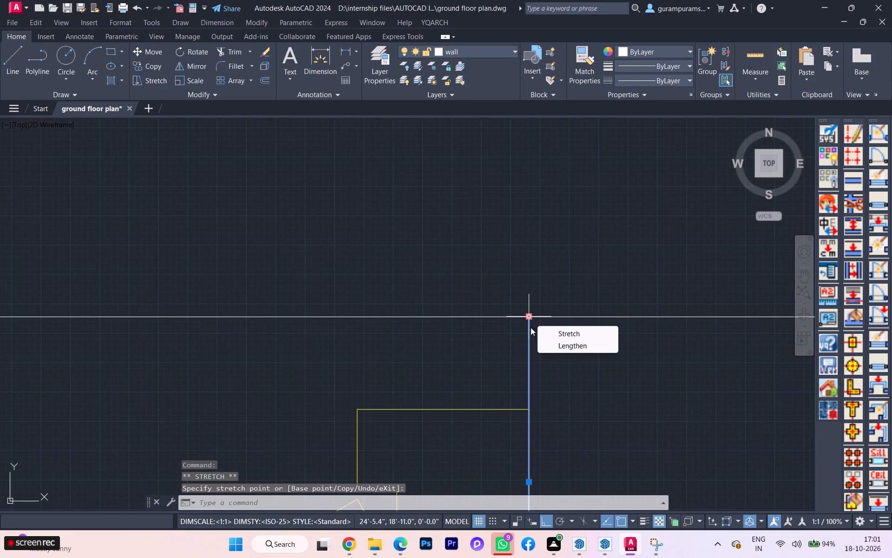
key(Escape)
Compare the redrawn first floor walls, doors and windows with the reference plan image.
scroll(530, 364, down, 2)
scroll(443, 364, down, 2)
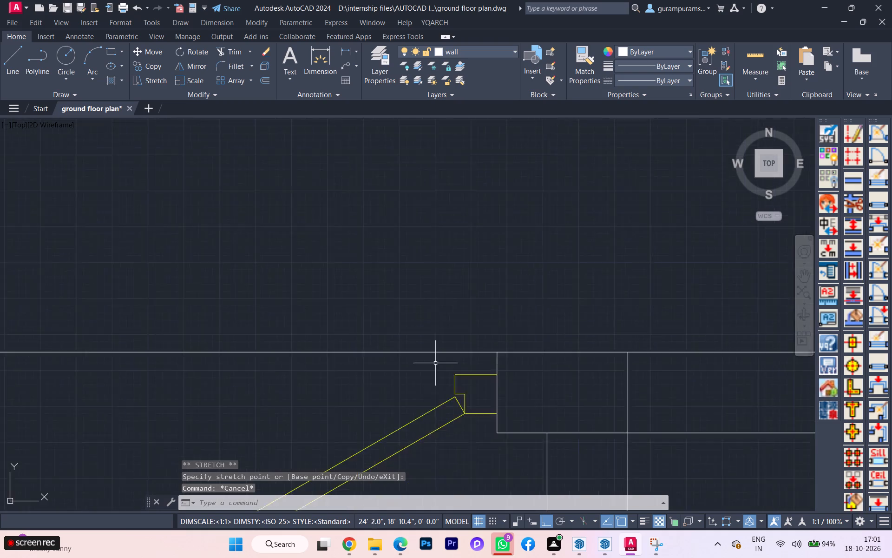
scroll(433, 363, down, 5)
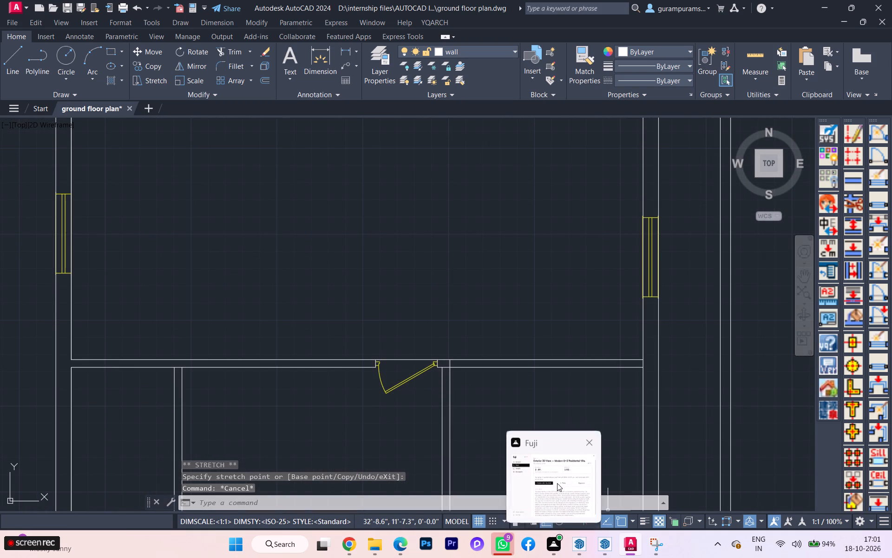
scroll(522, 414, down, 2)
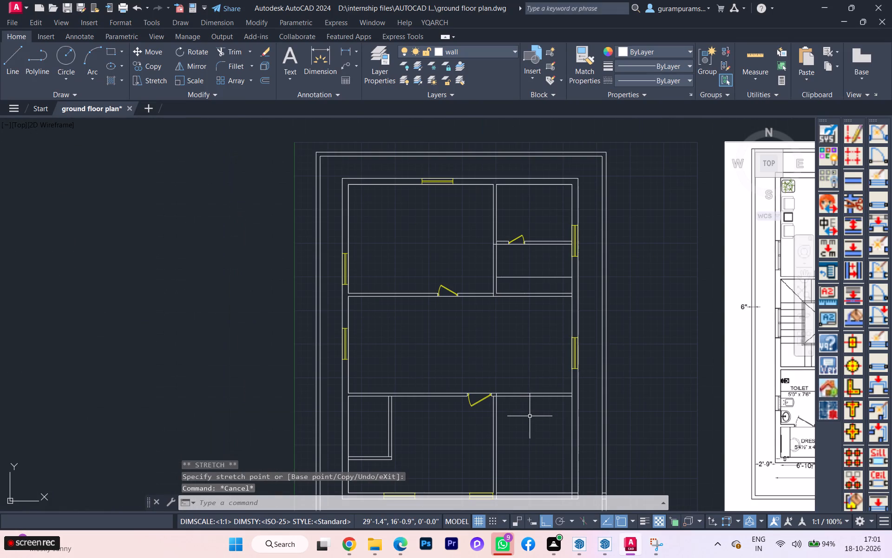
scroll(531, 417, up, 1)
scroll(531, 418, down, 1)
scroll(414, 366, down, 1)
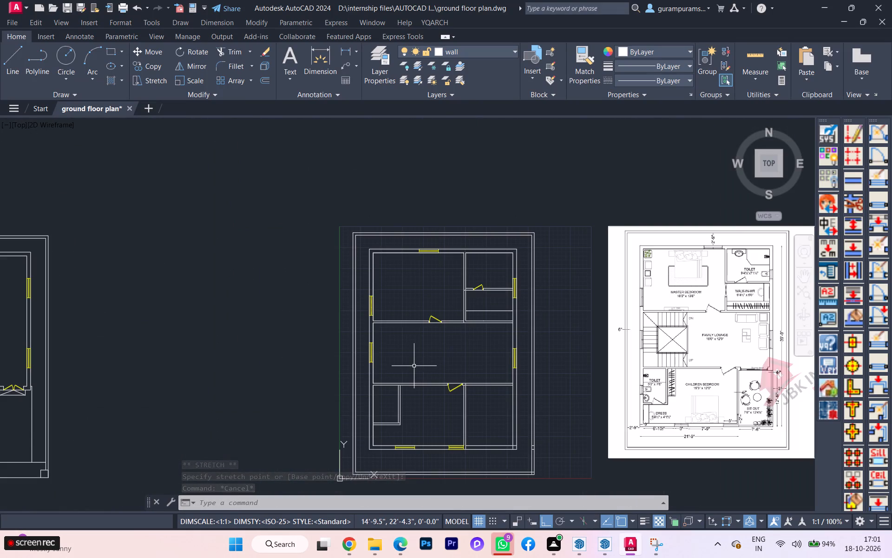
scroll(446, 306, up, 1)
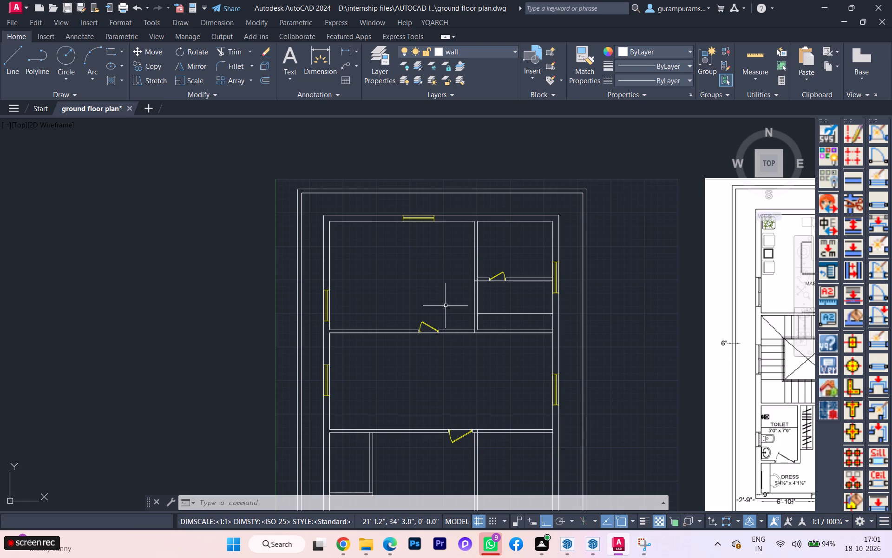
scroll(417, 230, down, 1)
scroll(354, 261, down, 1)
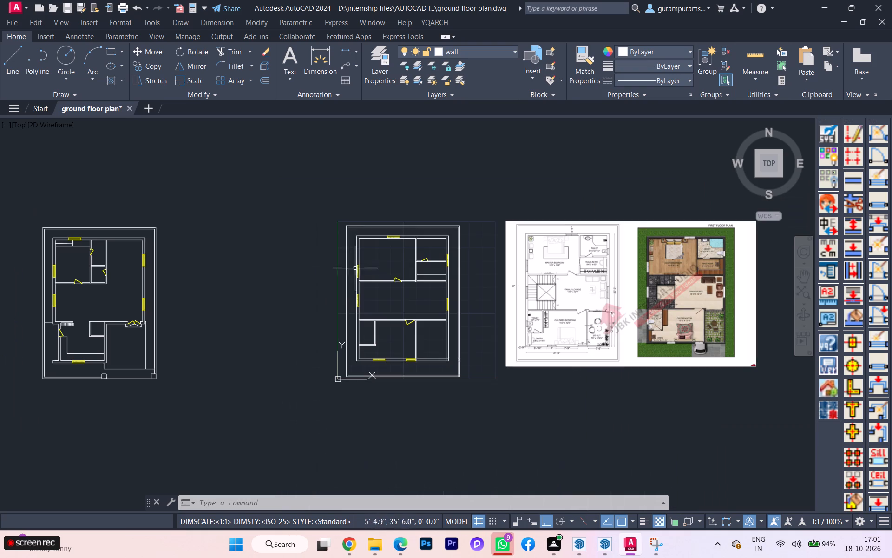
scroll(459, 278, up, 1)
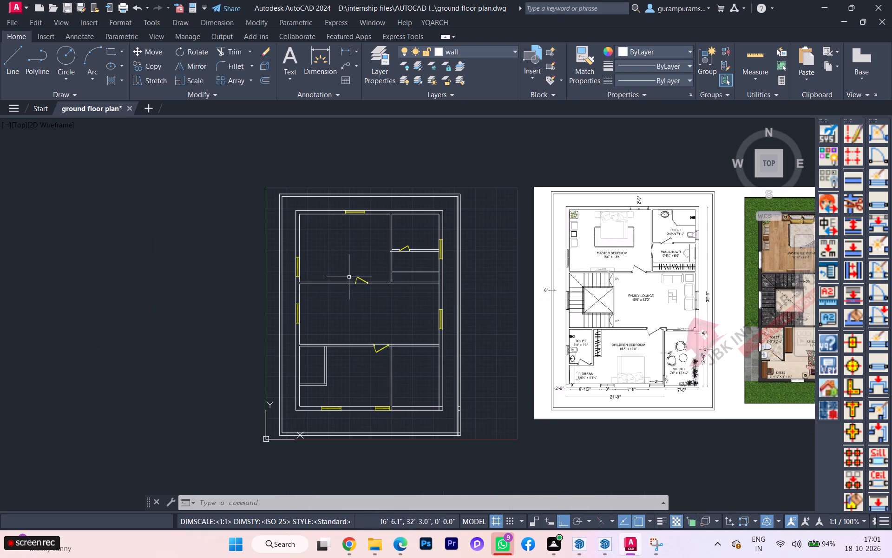
scroll(318, 277, down, 1)
scroll(549, 284, up, 1)
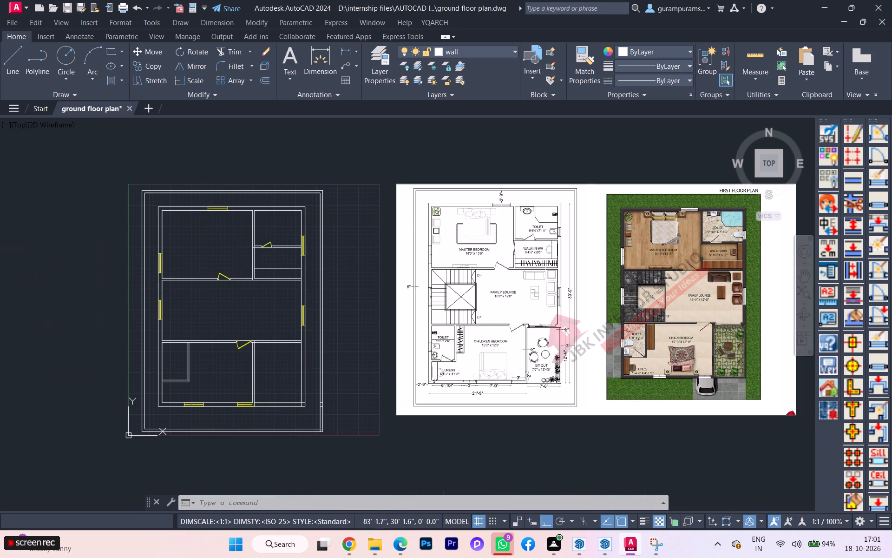
scroll(478, 271, up, 1)
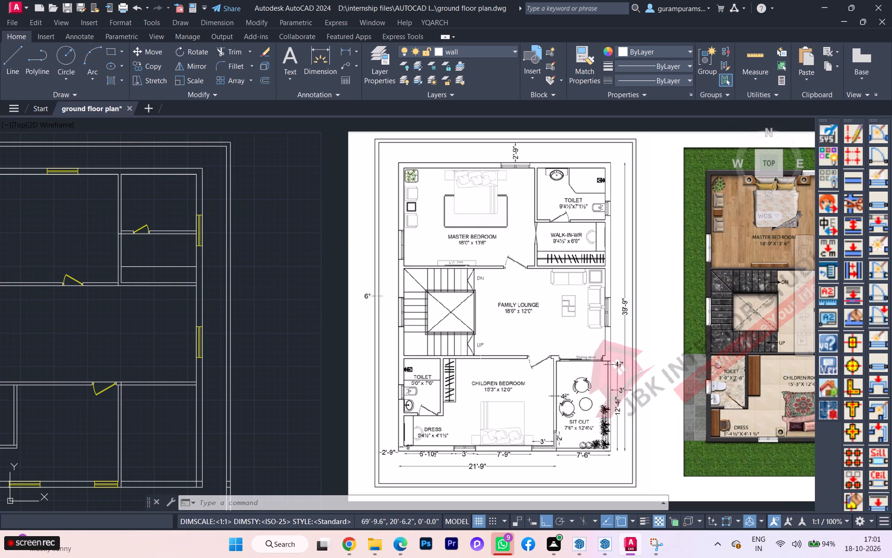
scroll(502, 388, down, 1)
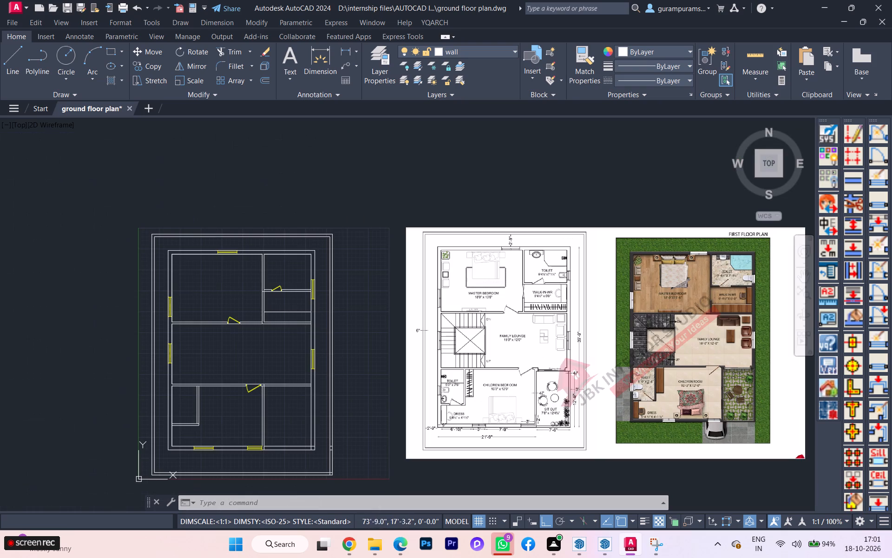
scroll(162, 398, up, 1)
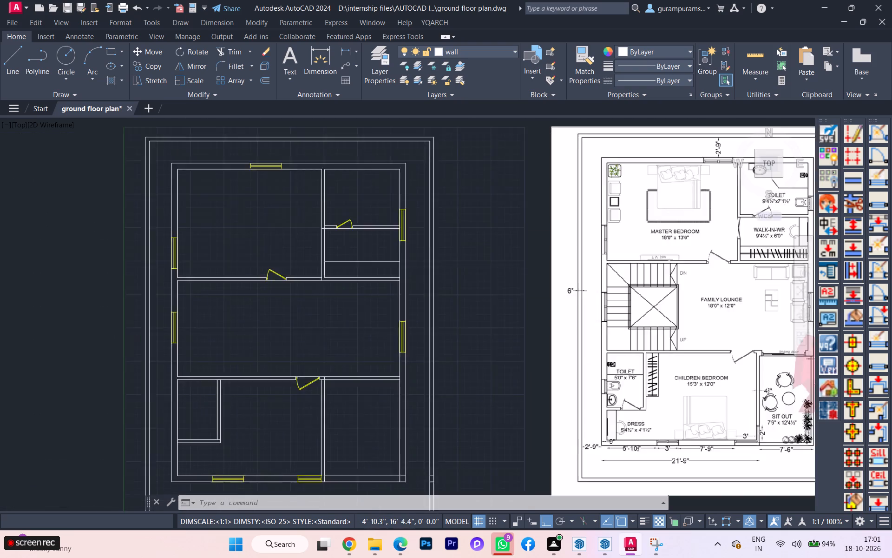
Draw a horizontal line in colour 99,100,102 across the children bedroom toilet, from the outer wall's inner face to the toilet partition.
scroll(163, 397, up, 1)
key(l)
key(Return)
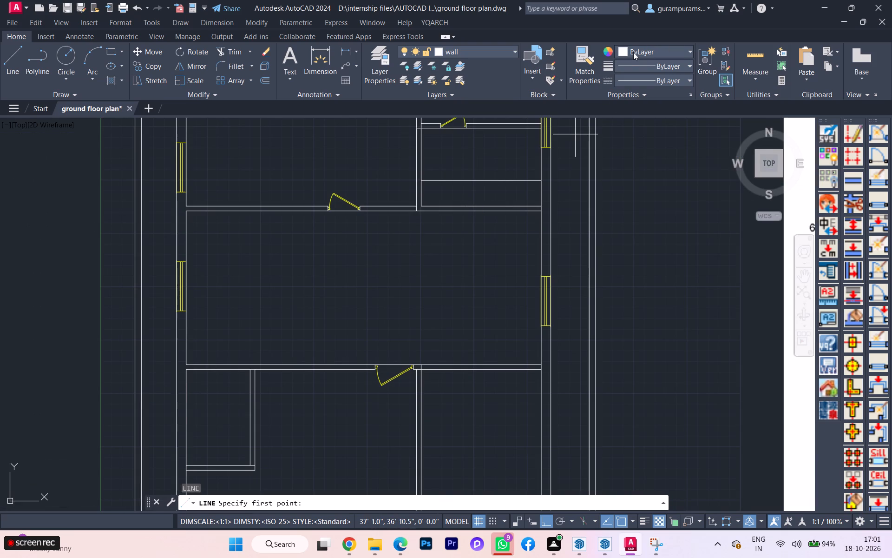
click(628, 50)
click(622, 103)
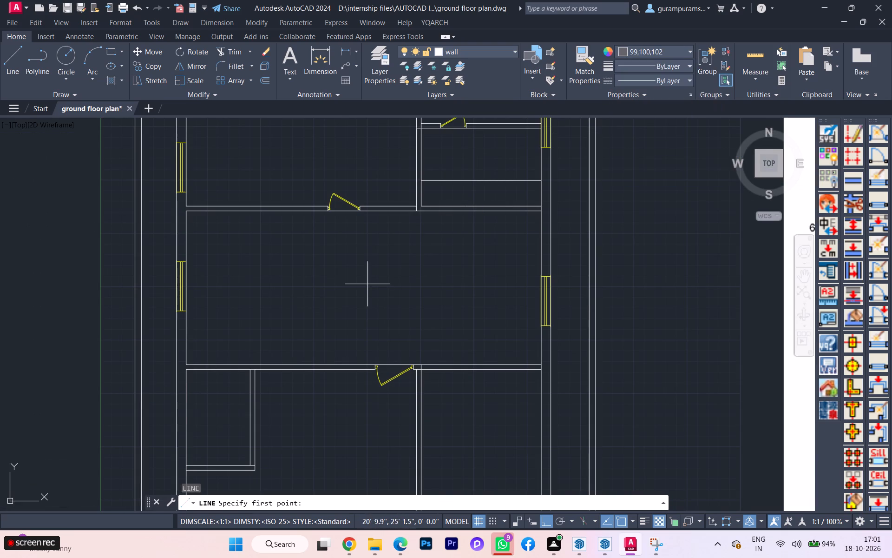
click(186, 401)
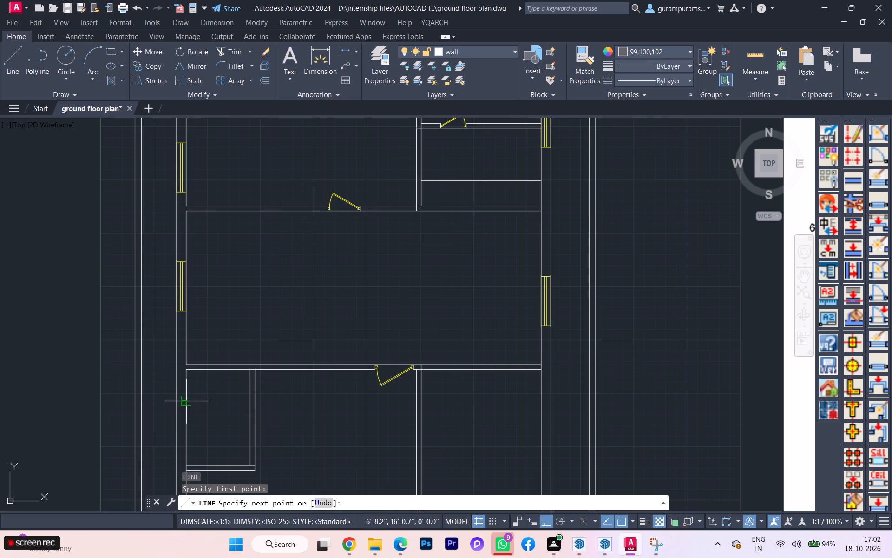
click(251, 400)
key(space)
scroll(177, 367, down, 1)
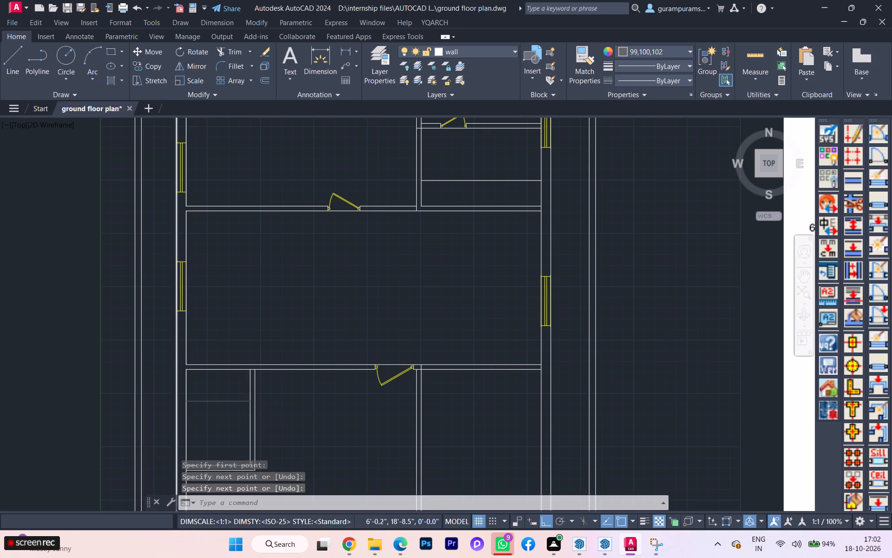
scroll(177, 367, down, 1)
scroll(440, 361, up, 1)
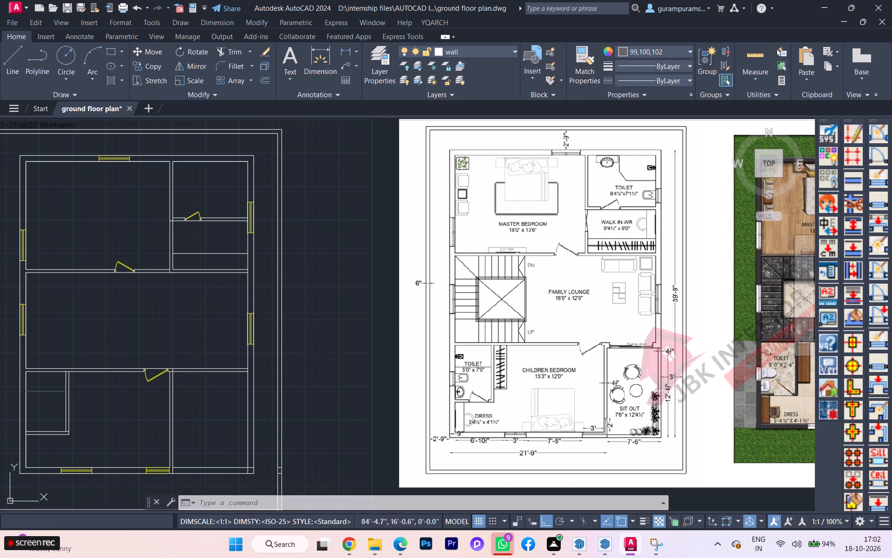
Extend the lower face line of the partition between family lounge and sit out to the outer wall's outer face.
scroll(657, 363, up, 1)
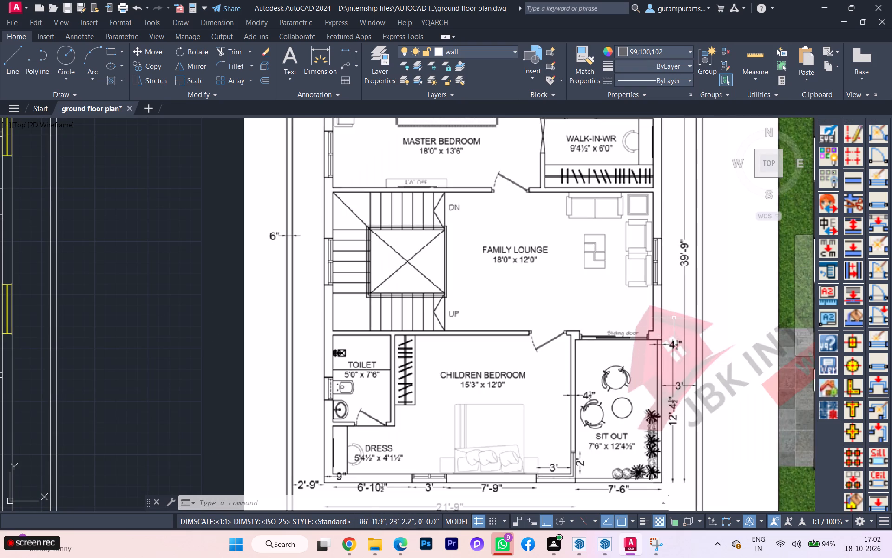
scroll(674, 318, down, 1)
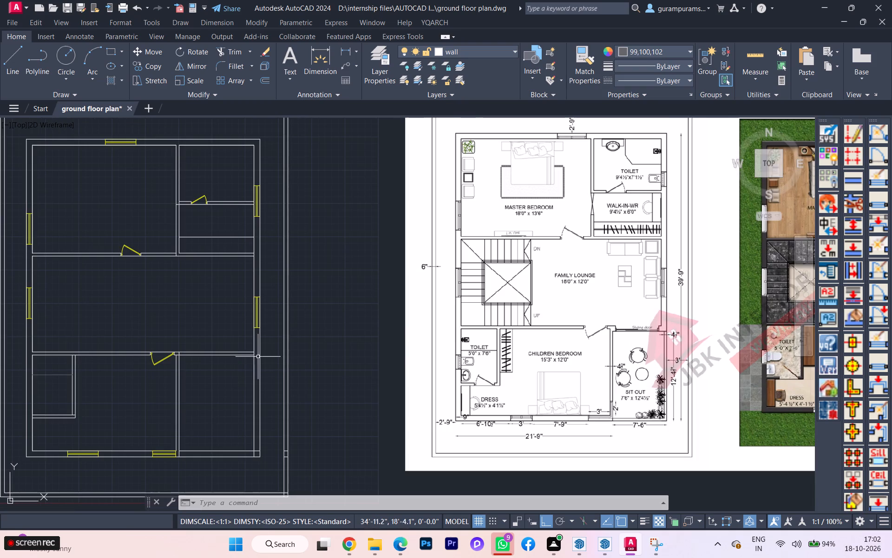
scroll(245, 365, up, 1)
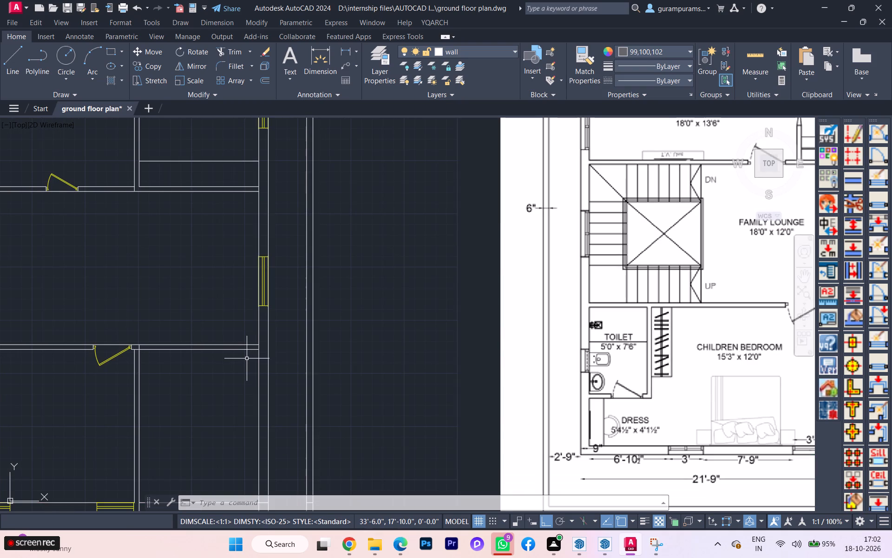
text(ex)
key(Return)
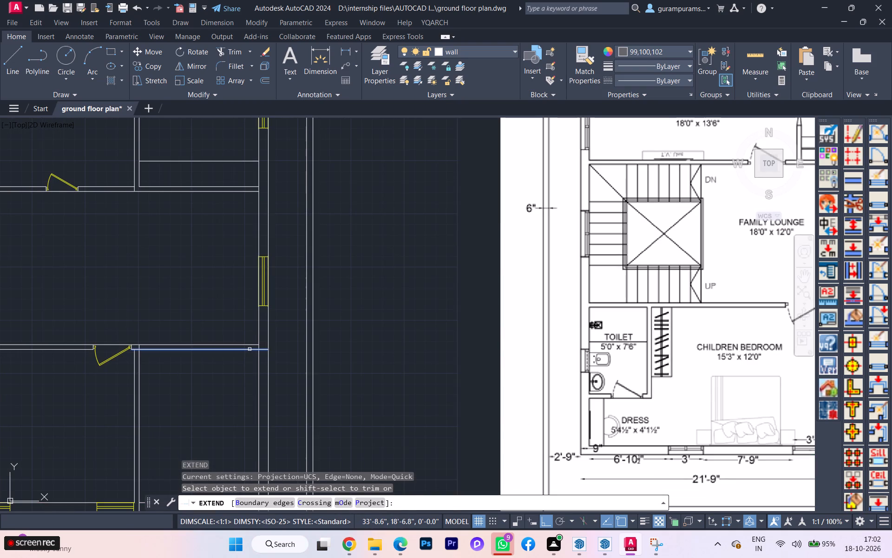
click(249, 349)
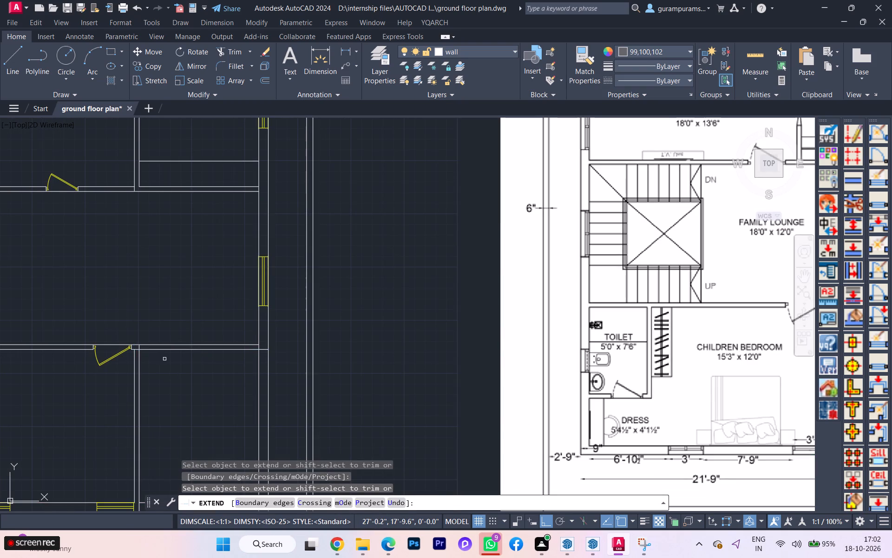
scroll(164, 359, down, 1)
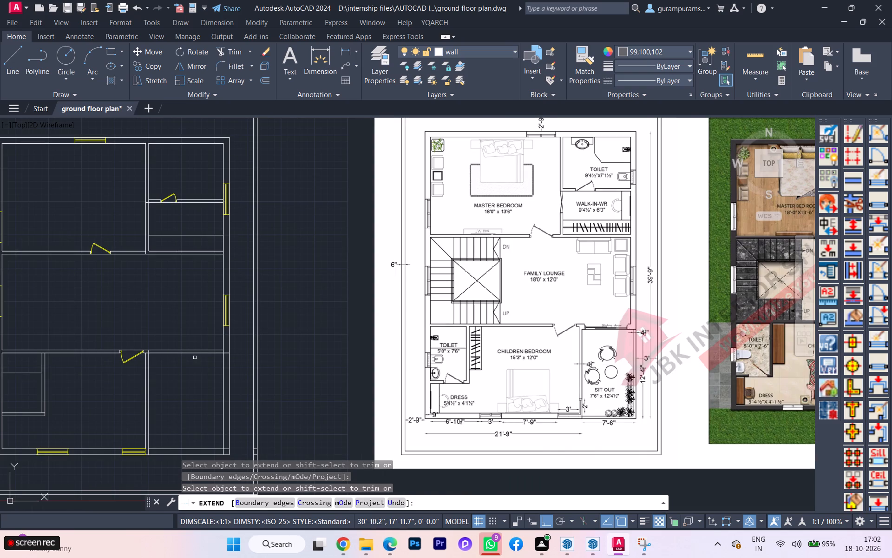
scroll(195, 358, up, 1)
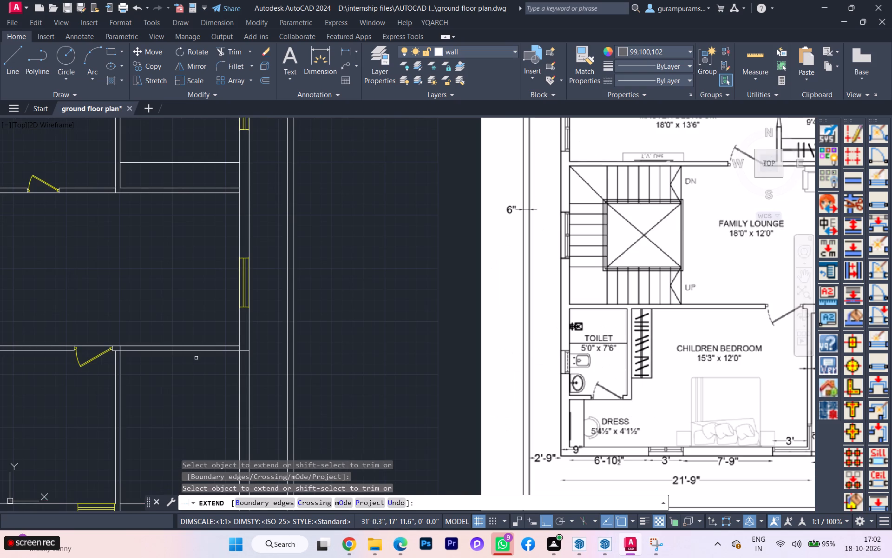
key(space)
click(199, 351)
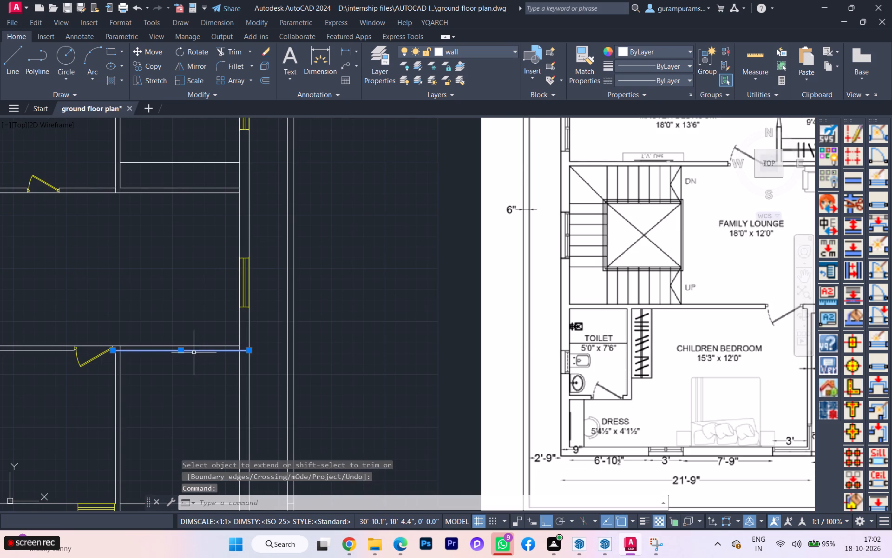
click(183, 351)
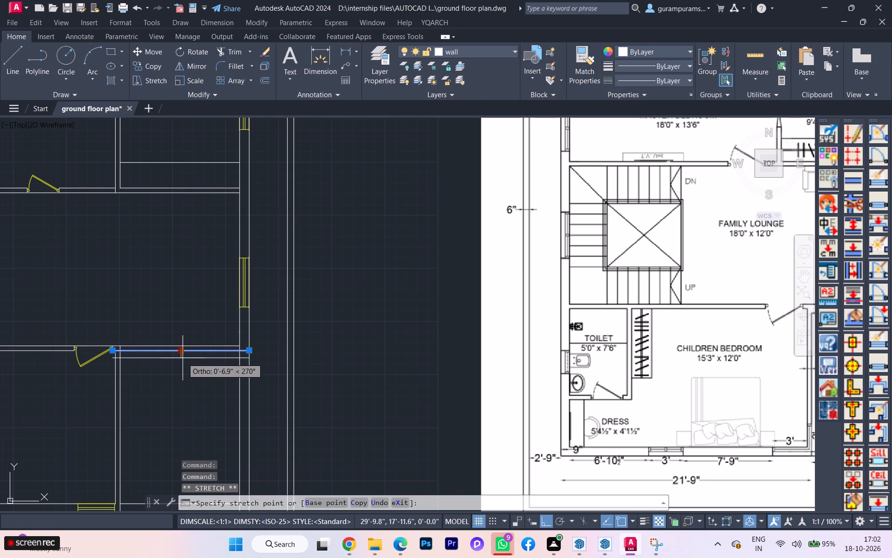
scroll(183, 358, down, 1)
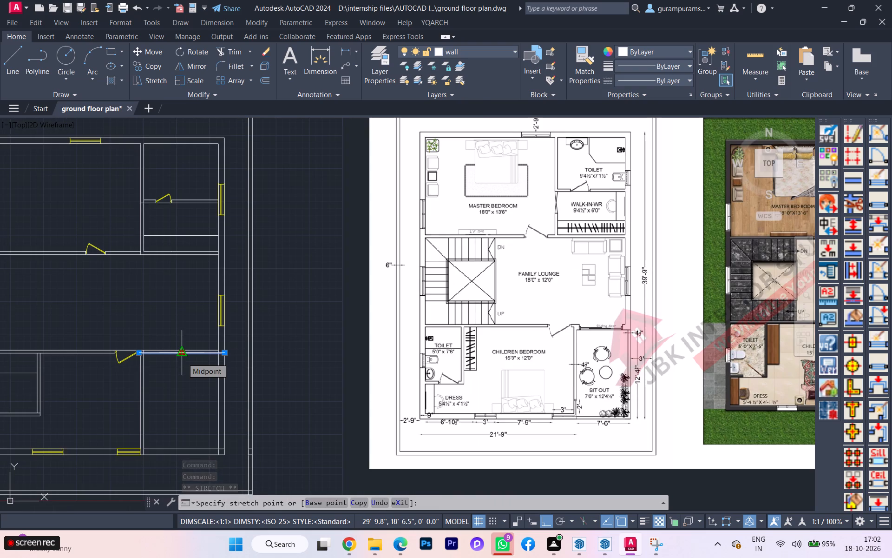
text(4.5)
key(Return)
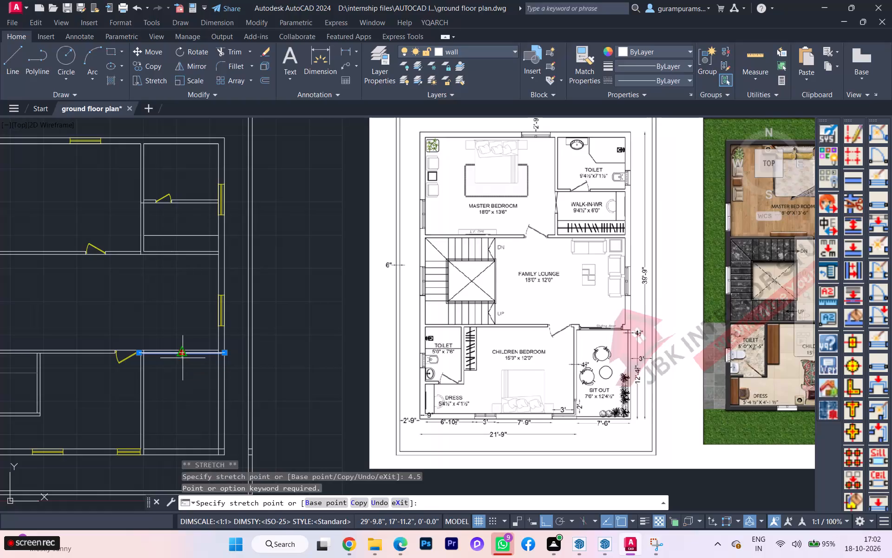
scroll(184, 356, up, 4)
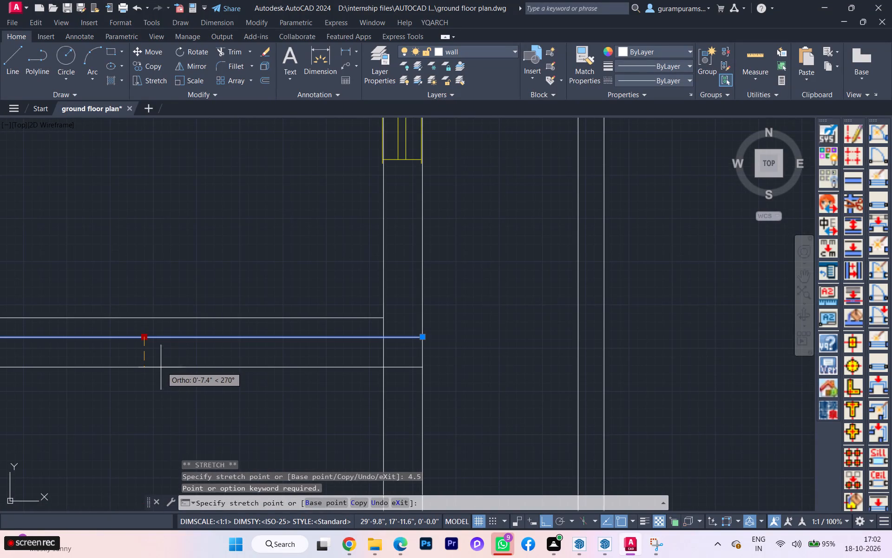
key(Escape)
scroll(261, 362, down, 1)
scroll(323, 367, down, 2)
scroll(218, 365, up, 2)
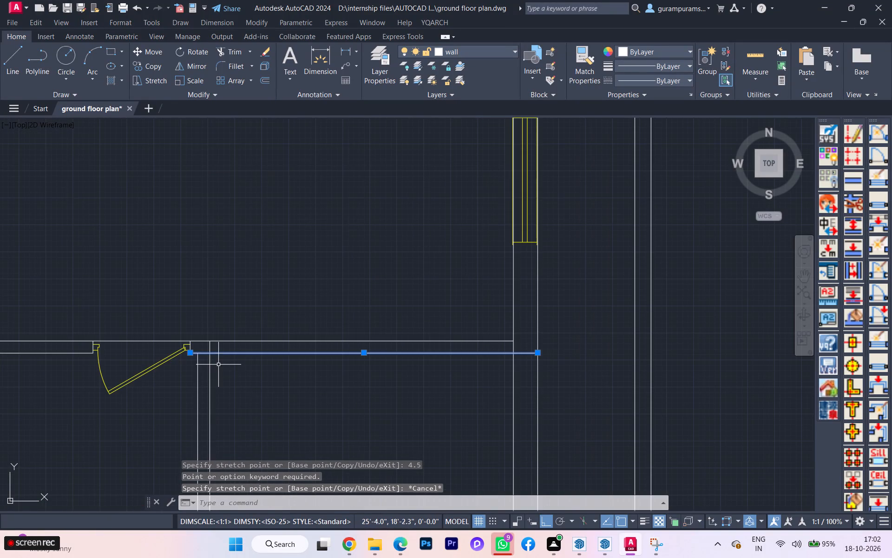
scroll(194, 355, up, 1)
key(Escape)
Move the partition's sit out face line 4.5 inches down, away from the family lounge.
scroll(238, 366, down, 1)
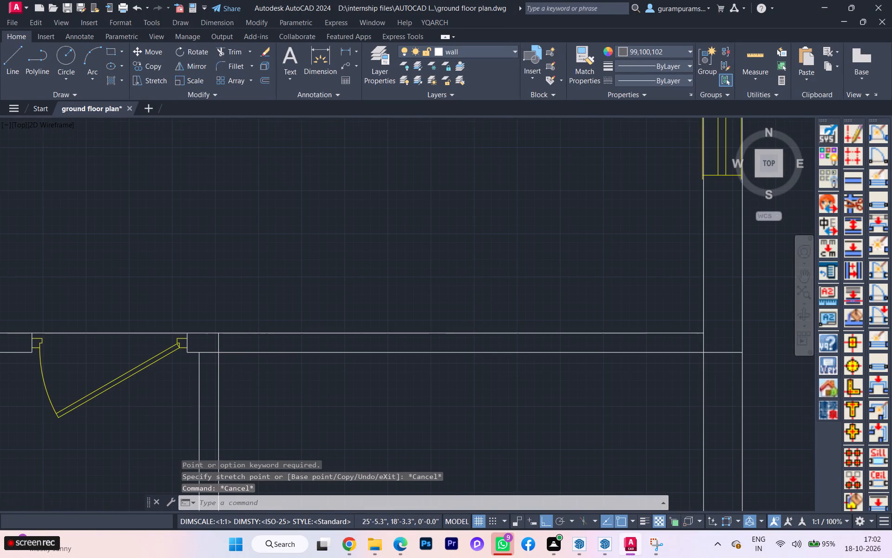
scroll(221, 360, up, 1)
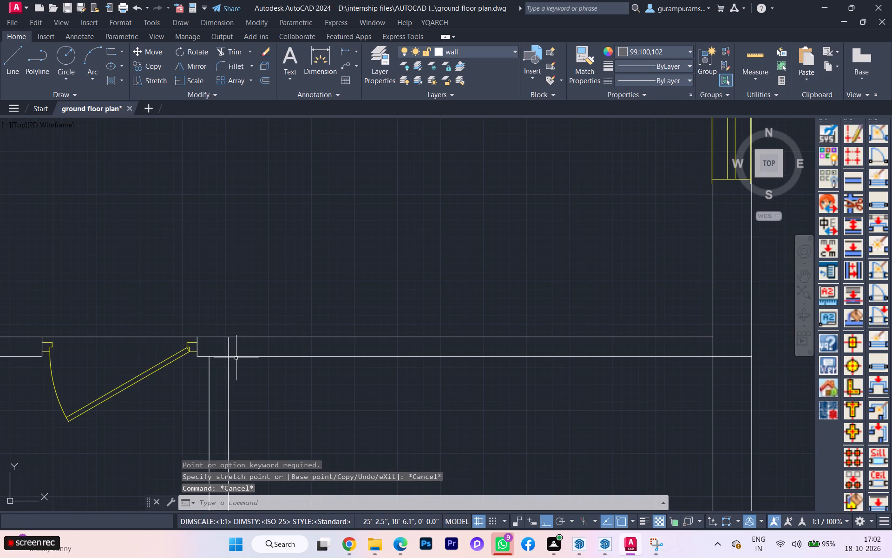
click(236, 355)
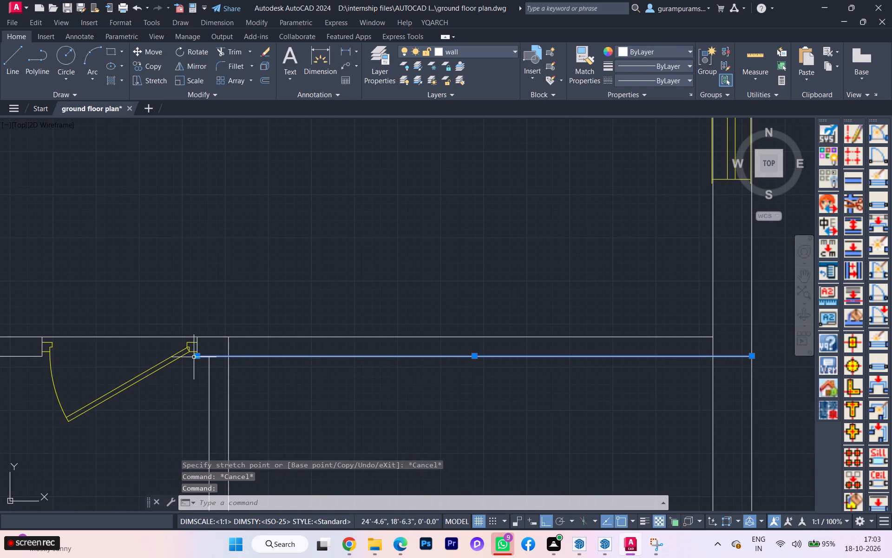
click(477, 357)
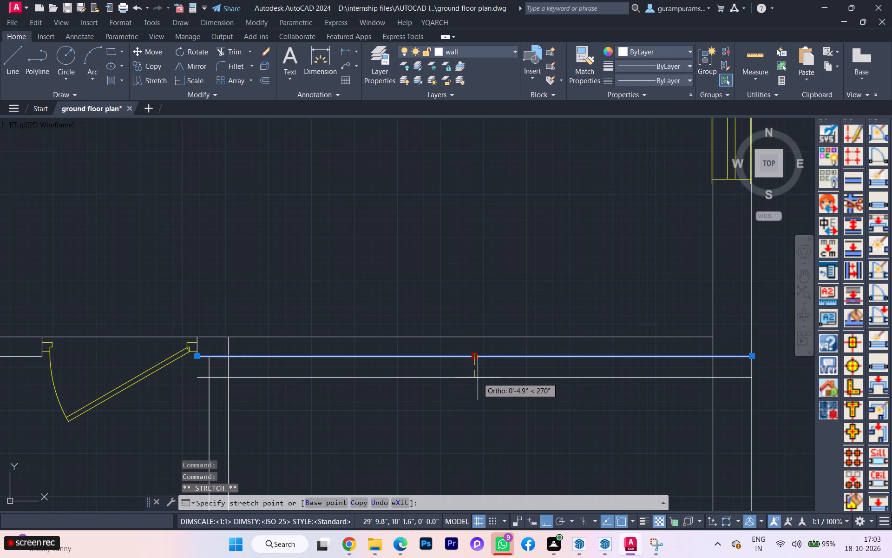
text(4.5)
key(Return)
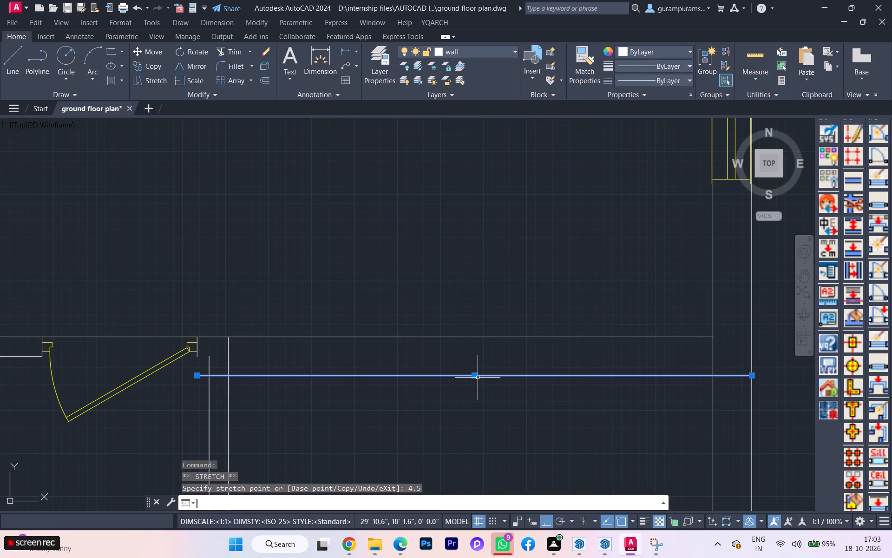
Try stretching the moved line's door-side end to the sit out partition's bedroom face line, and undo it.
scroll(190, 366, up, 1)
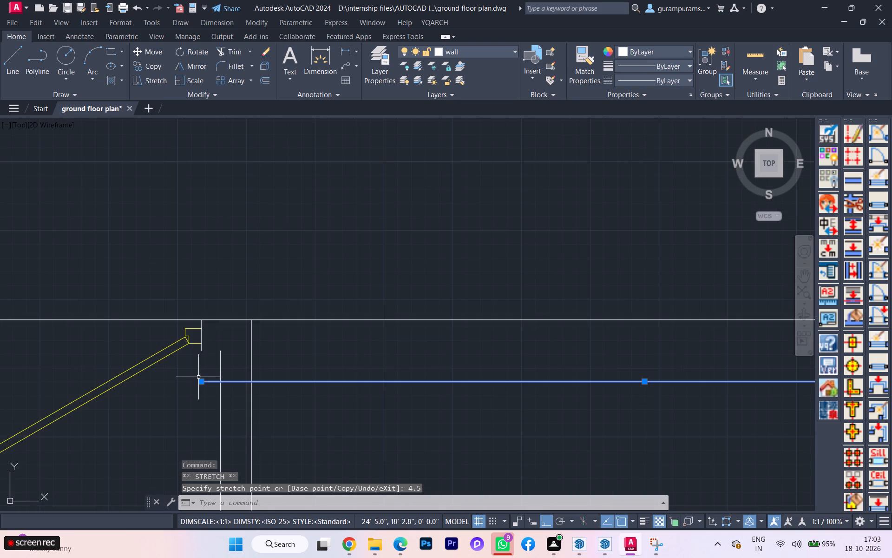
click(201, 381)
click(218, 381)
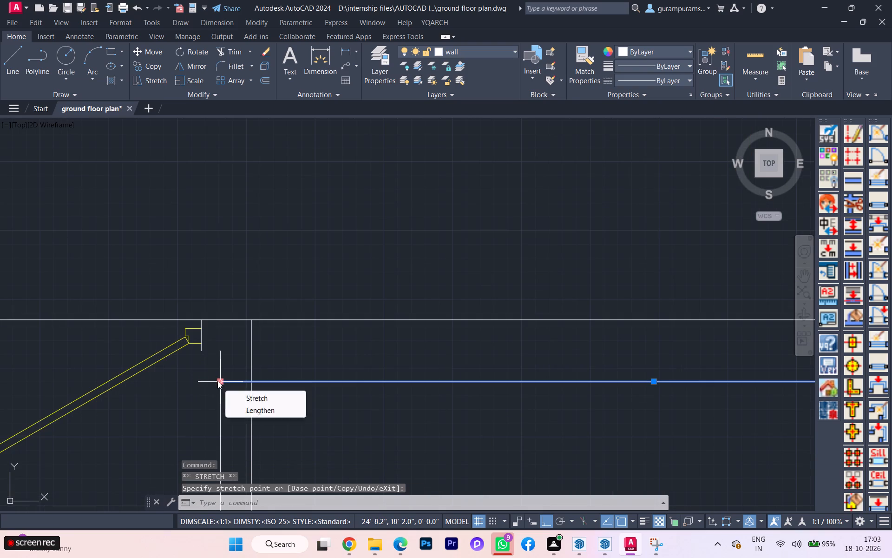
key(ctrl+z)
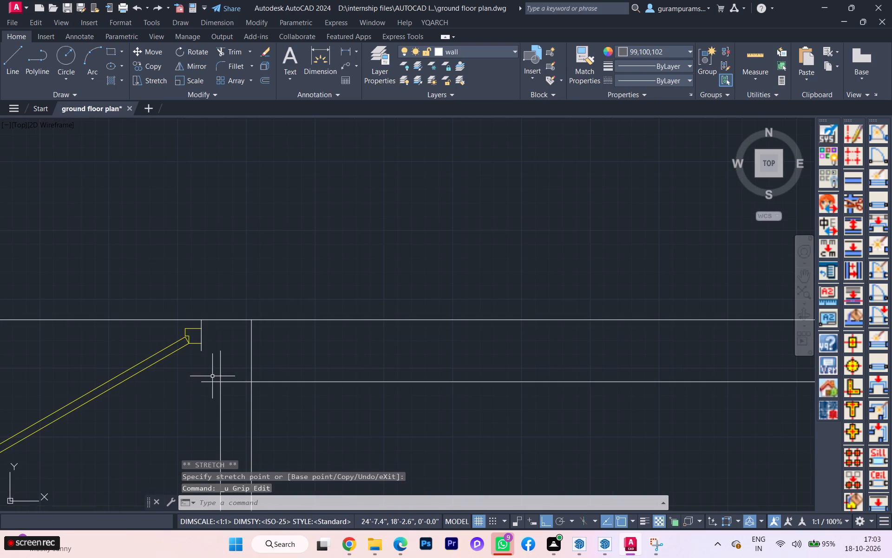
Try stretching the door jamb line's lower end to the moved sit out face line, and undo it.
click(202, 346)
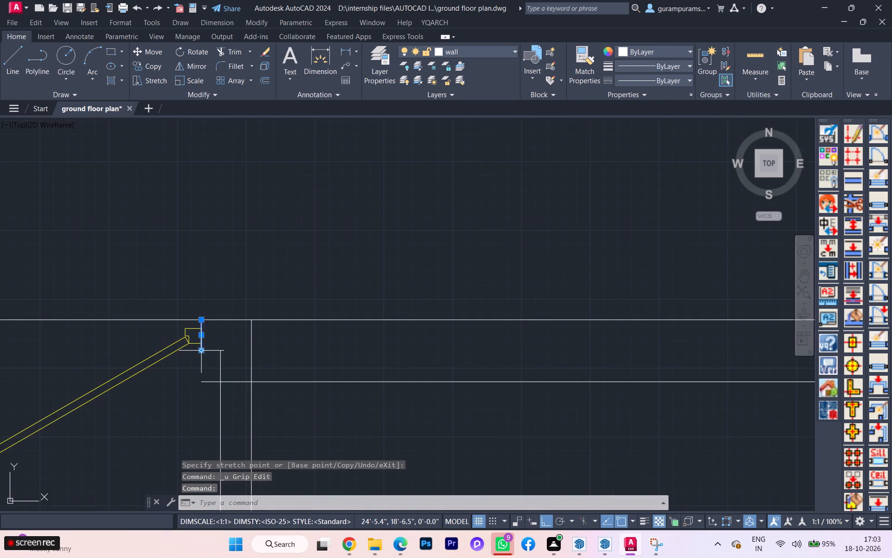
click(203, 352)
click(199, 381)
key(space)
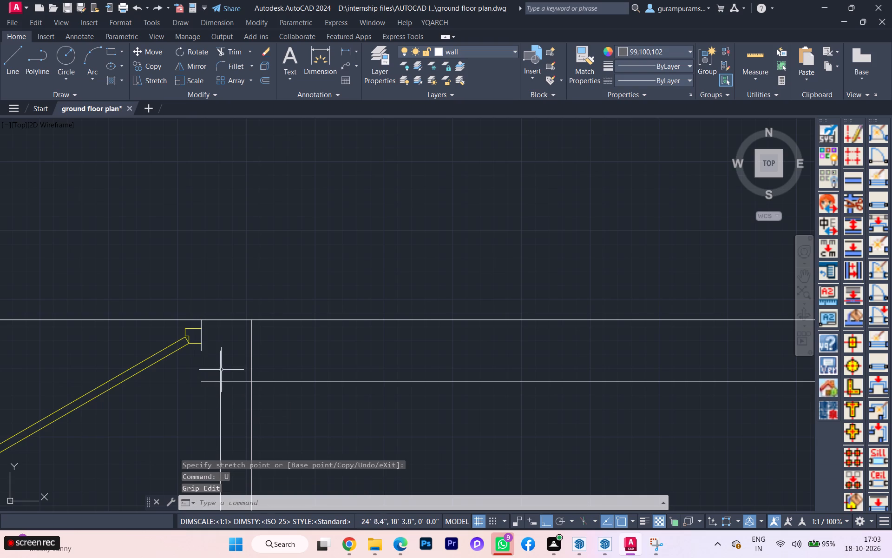
Stretch the lower end of the door jamb line beside the sit out partition to the moved wall line's end.
click(203, 351)
click(202, 352)
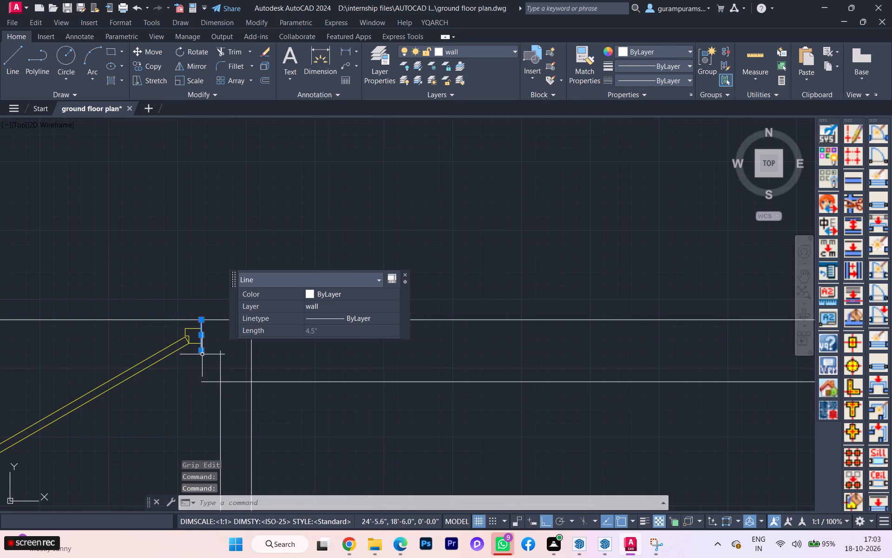
click(200, 350)
click(200, 380)
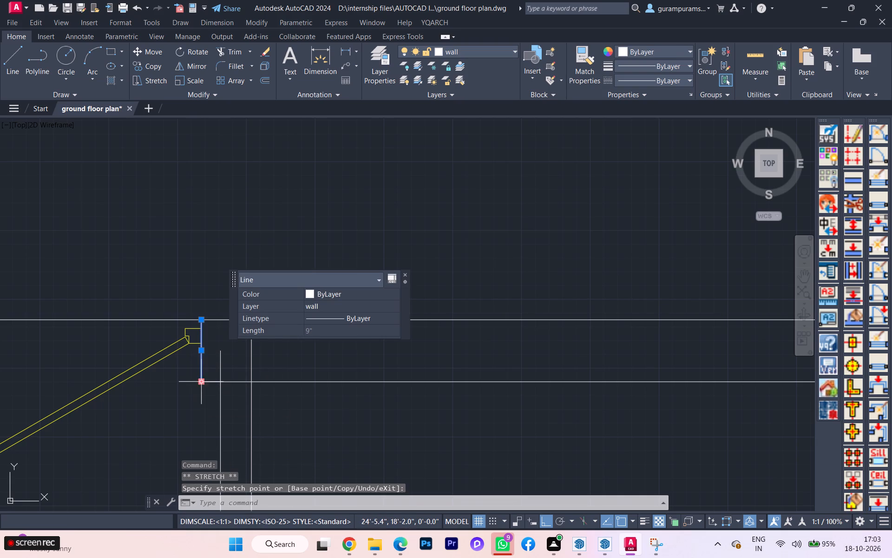
key(Escape)
Trim the bedroom-face line's stub above the moved wall line and the moved line's segment between the sit out partition's two faces.
key(r)
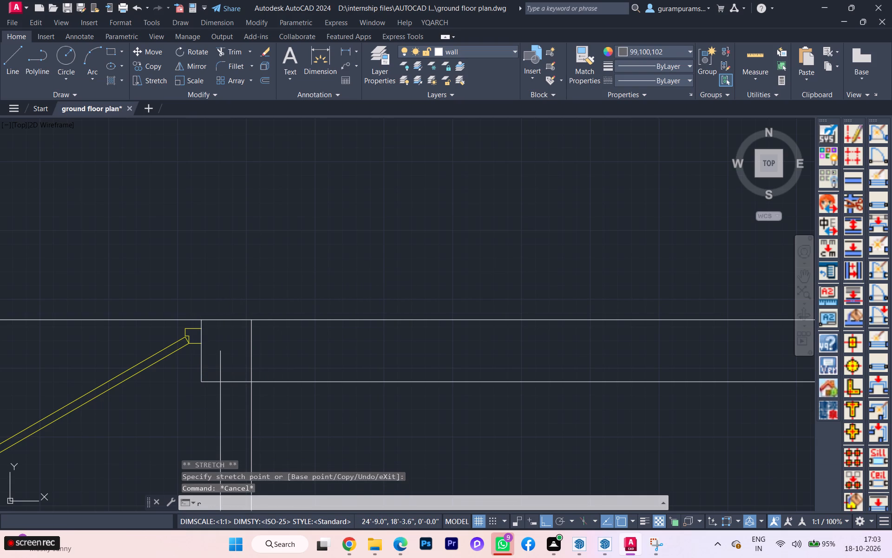
key(BackSpace)
text(tr)
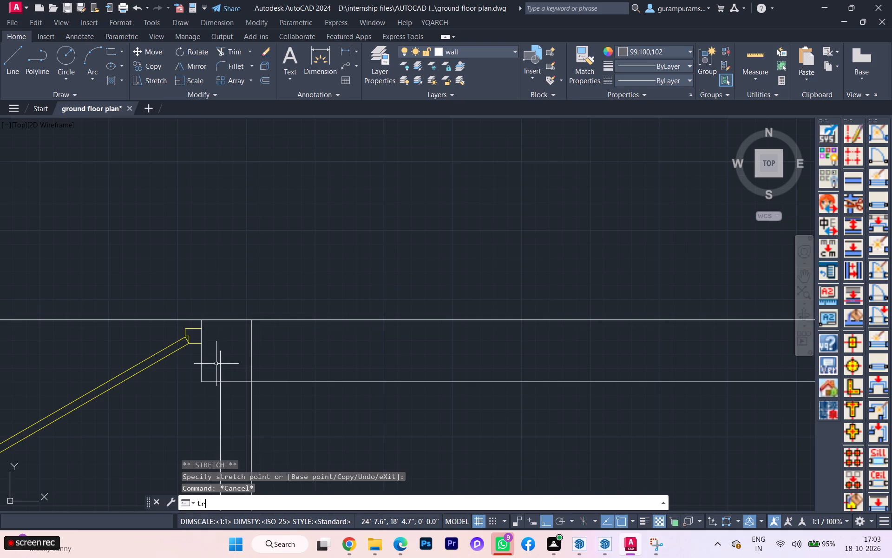
key(Return)
click(217, 355)
click(226, 359)
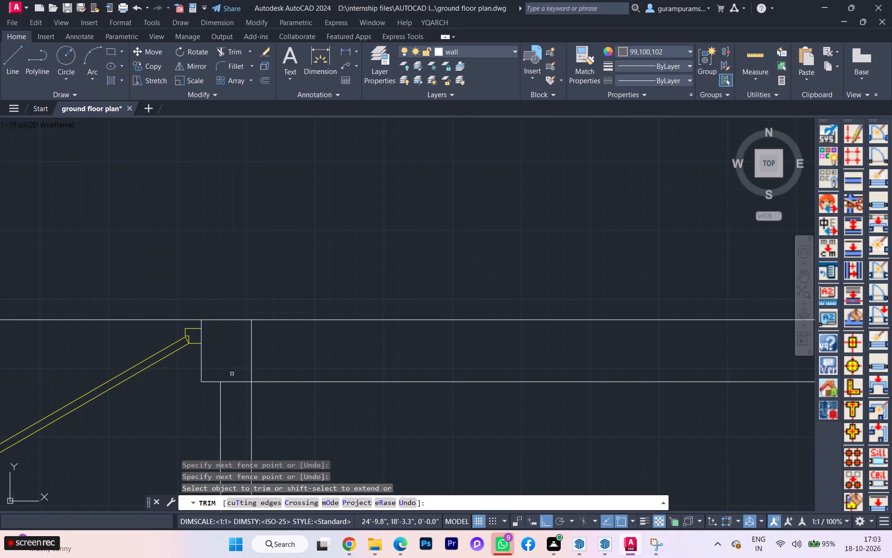
click(230, 381)
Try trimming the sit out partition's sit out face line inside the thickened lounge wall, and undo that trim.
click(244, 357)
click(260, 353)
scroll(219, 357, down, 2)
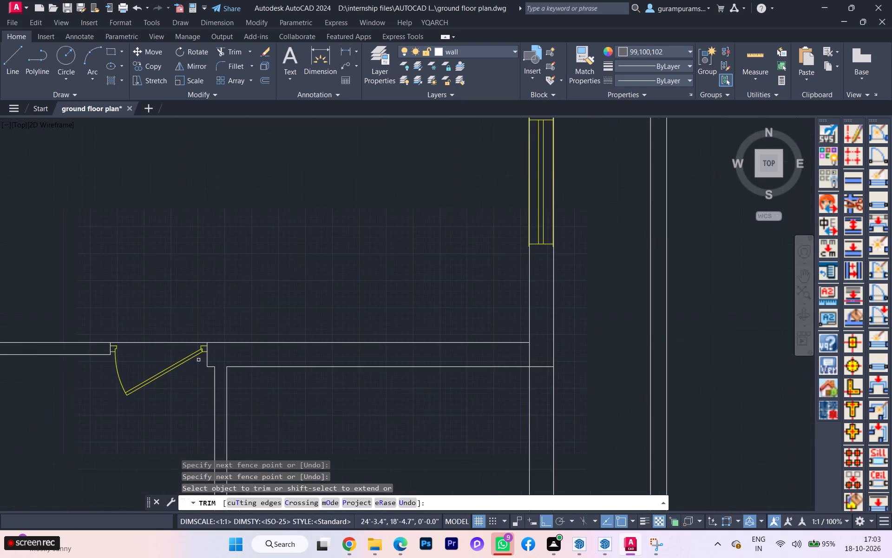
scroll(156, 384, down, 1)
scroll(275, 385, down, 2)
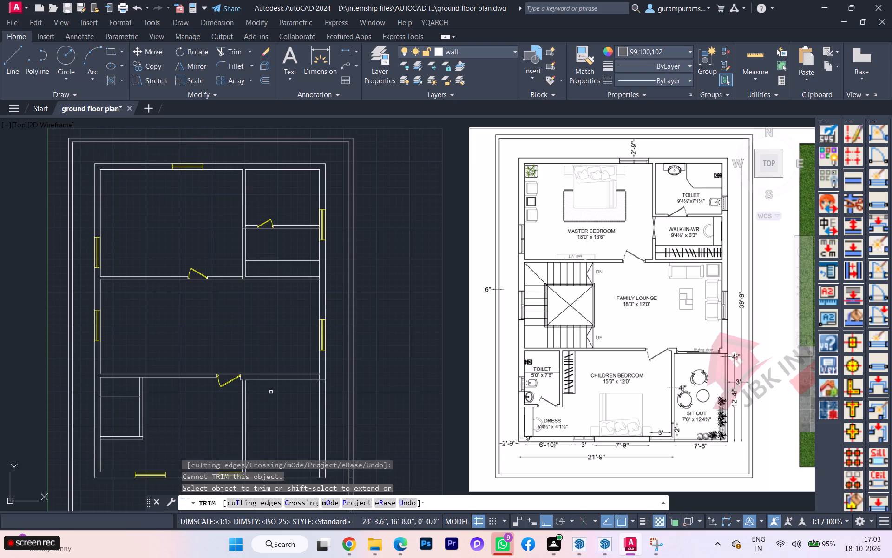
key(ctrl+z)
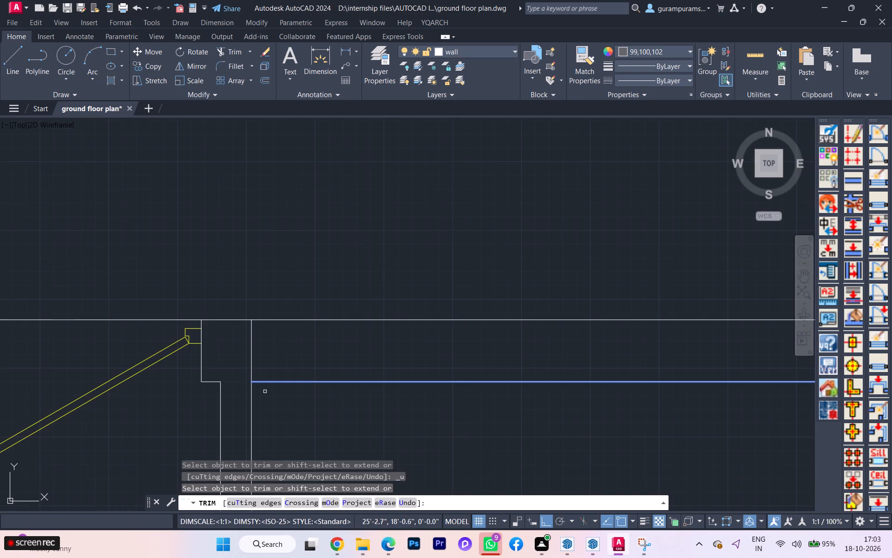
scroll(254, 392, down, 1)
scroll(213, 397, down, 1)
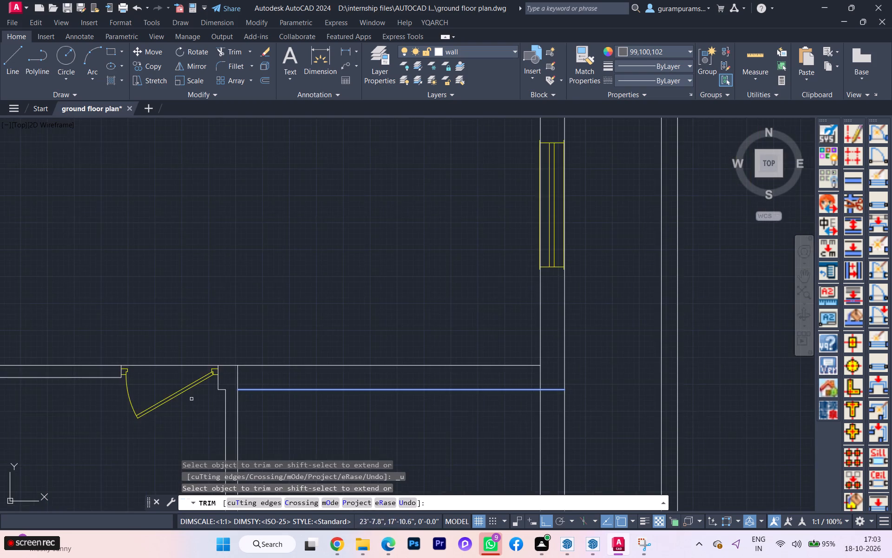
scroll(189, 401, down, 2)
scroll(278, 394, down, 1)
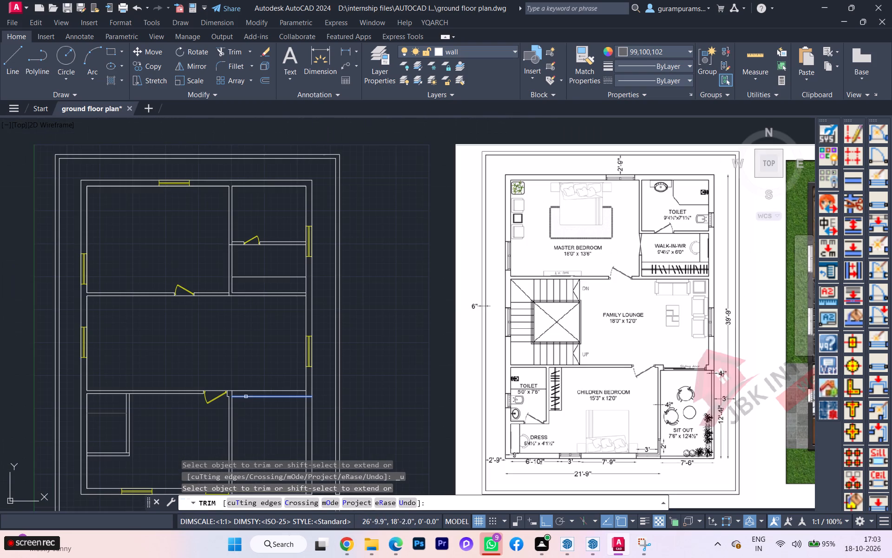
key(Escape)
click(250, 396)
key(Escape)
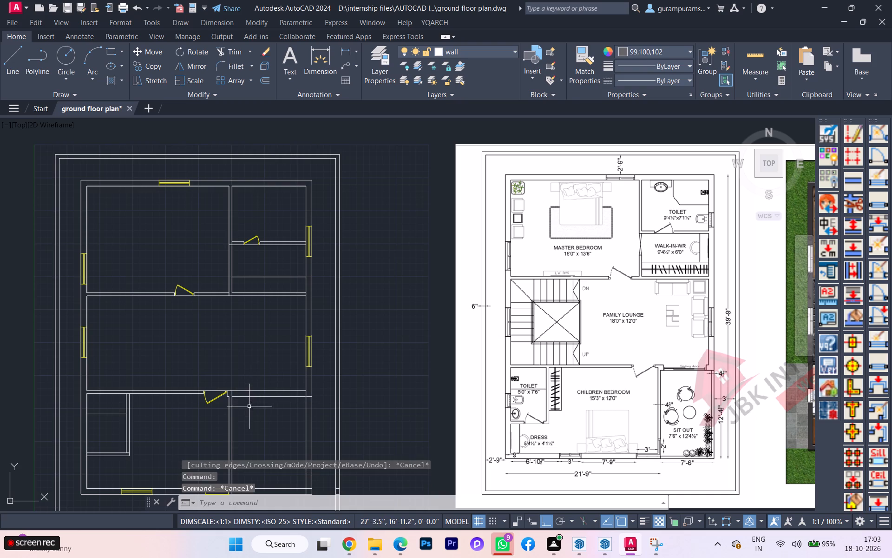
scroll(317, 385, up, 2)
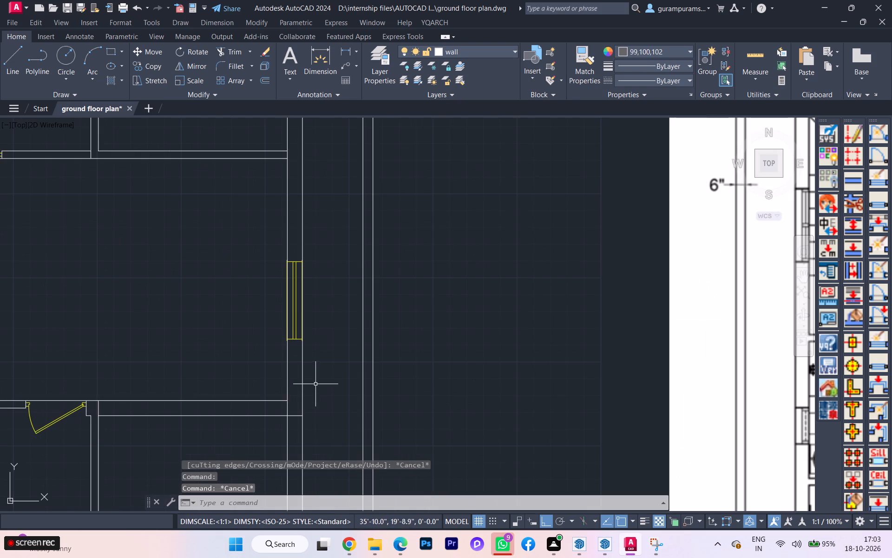
Measure the sit out wall's length from the bedroom partition to the outer wall's inner face.
scroll(287, 399, down, 1)
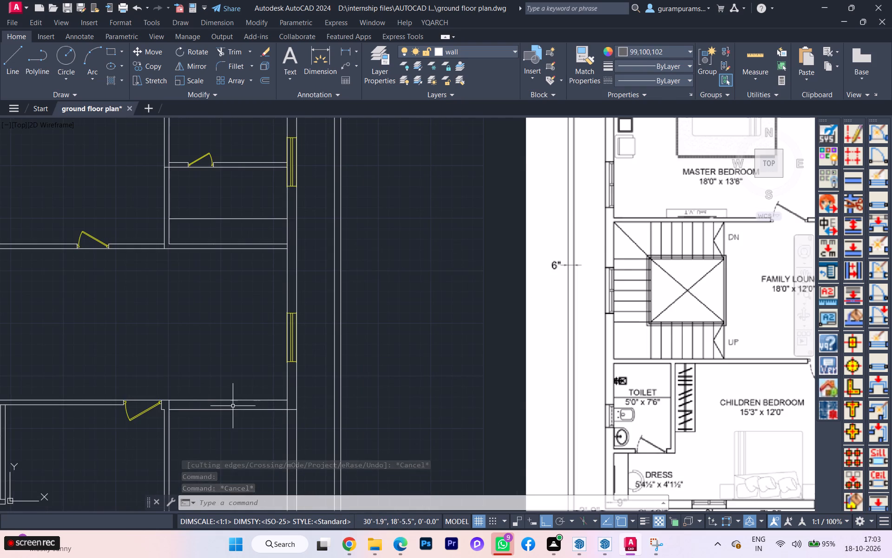
scroll(232, 406, down, 1)
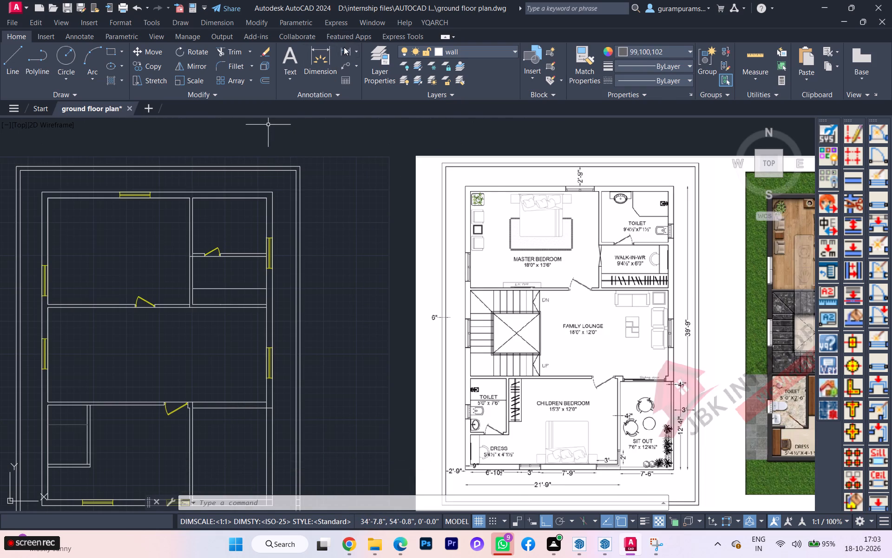
click(344, 47)
scroll(203, 414, up, 3)
click(152, 386)
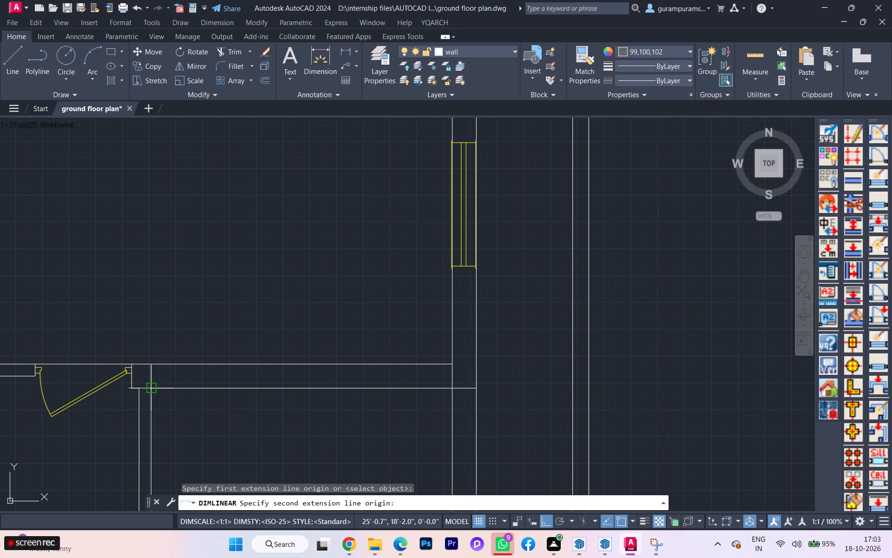
click(447, 385)
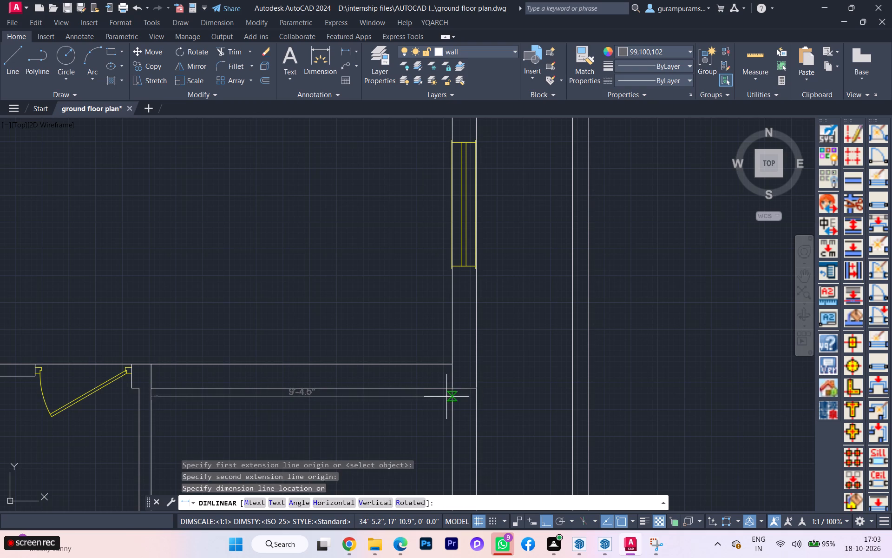
key(Escape)
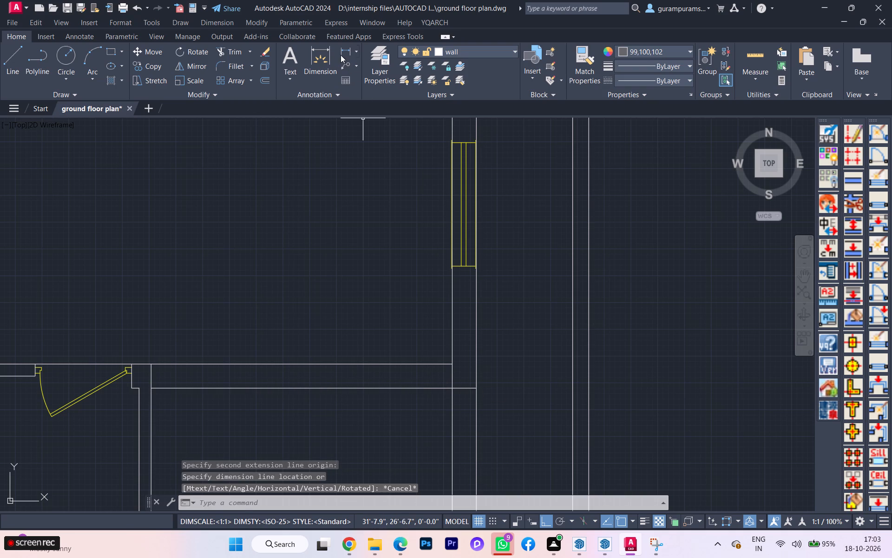
Place a 6' horizontal linear dimension along the wall between the lounge and sit out, starting near the partition, to mark the opening.
click(341, 51)
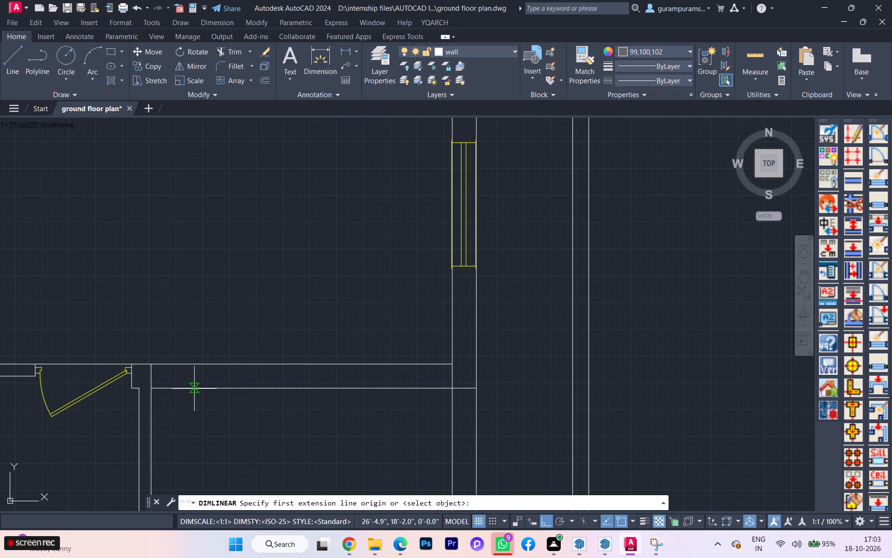
click(194, 389)
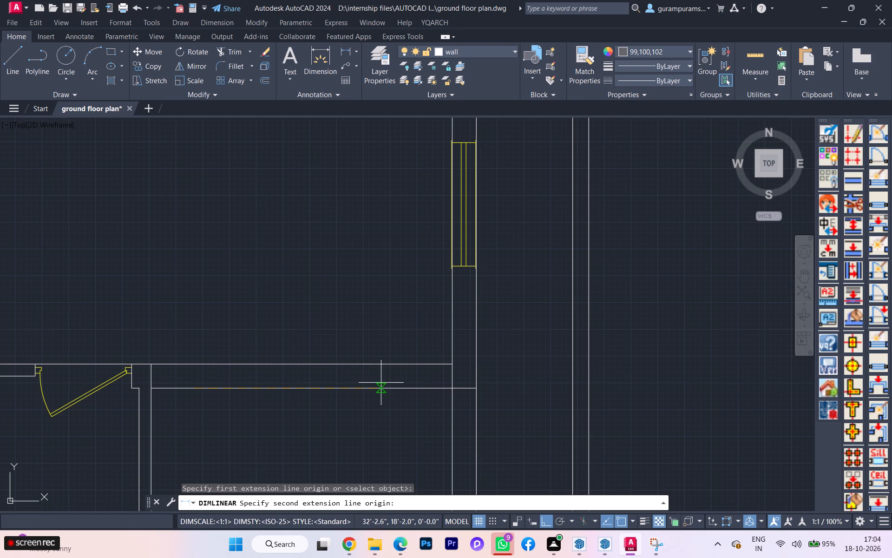
text(6')
key(Return)
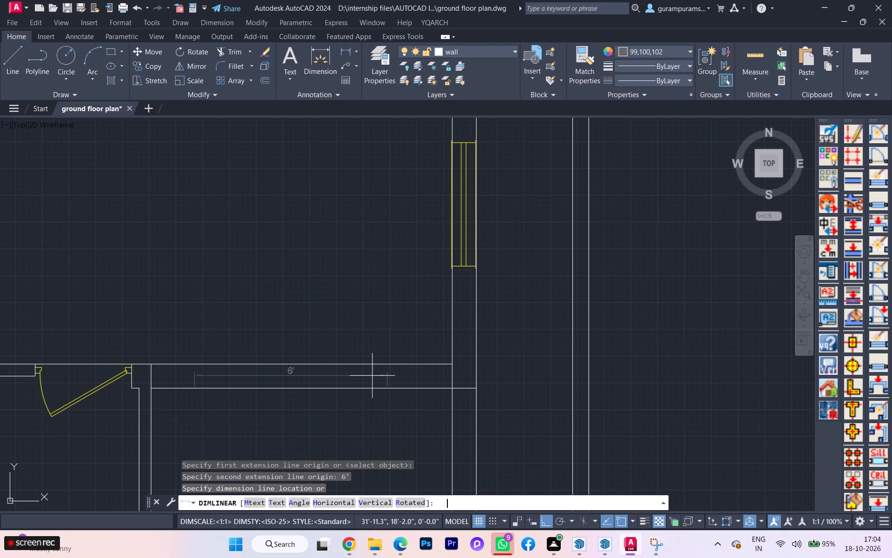
click(376, 377)
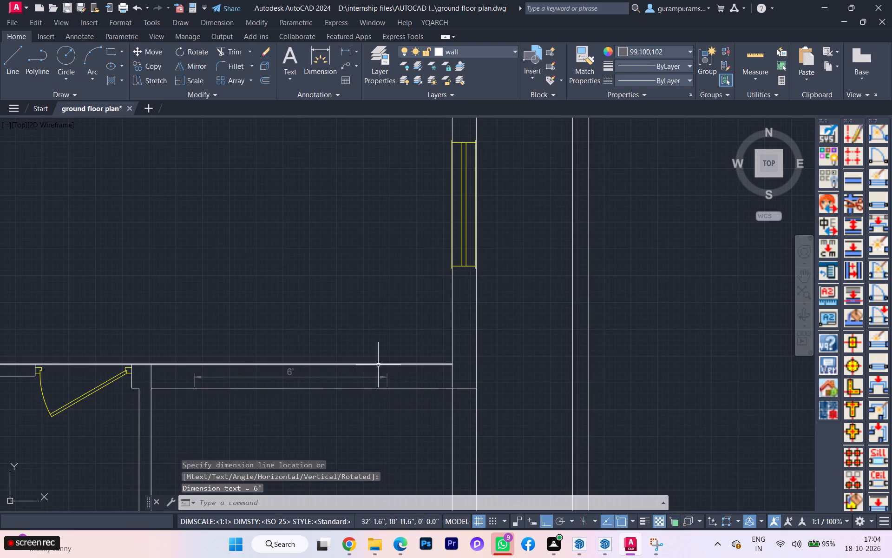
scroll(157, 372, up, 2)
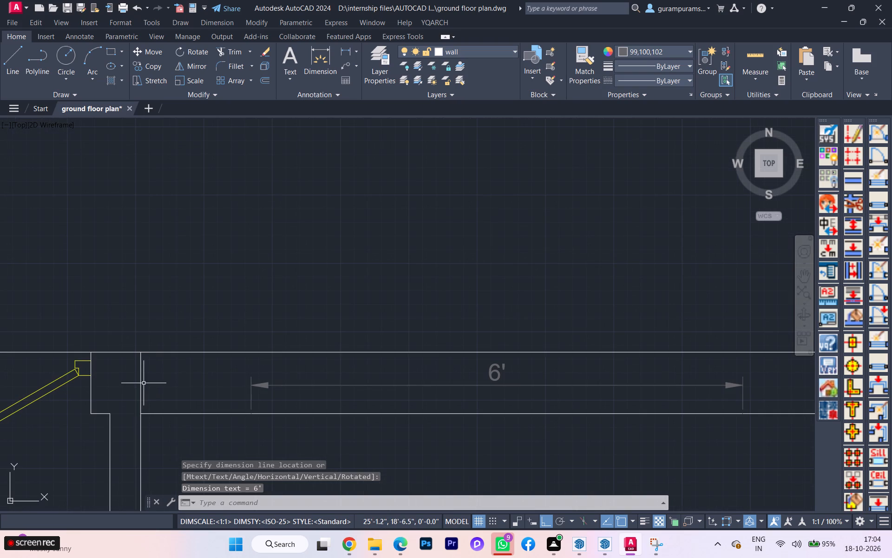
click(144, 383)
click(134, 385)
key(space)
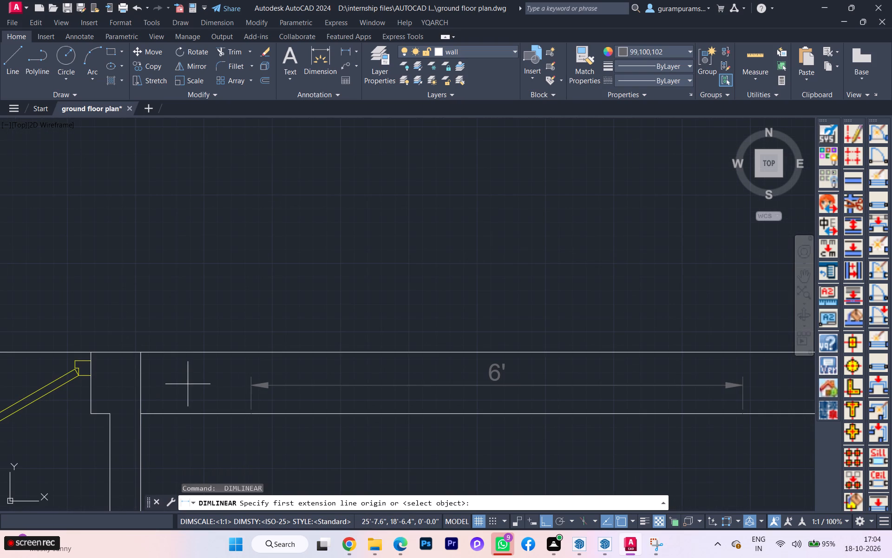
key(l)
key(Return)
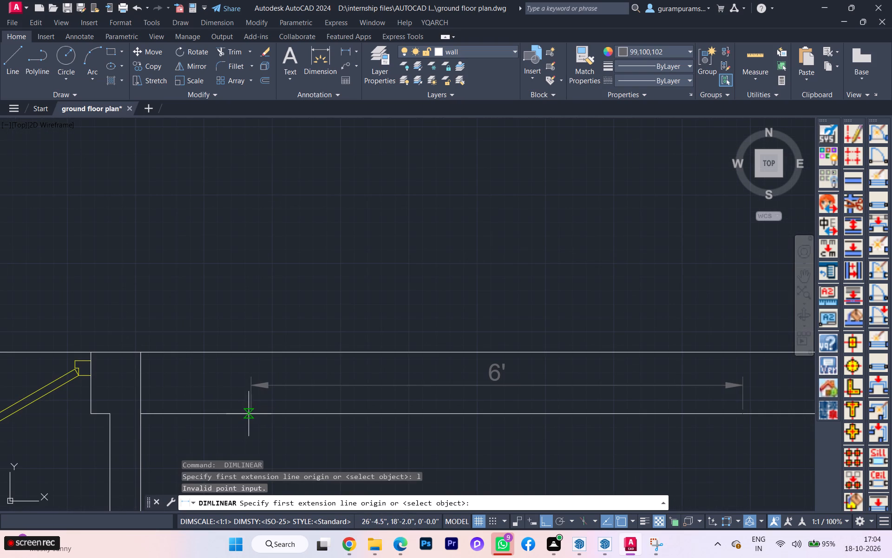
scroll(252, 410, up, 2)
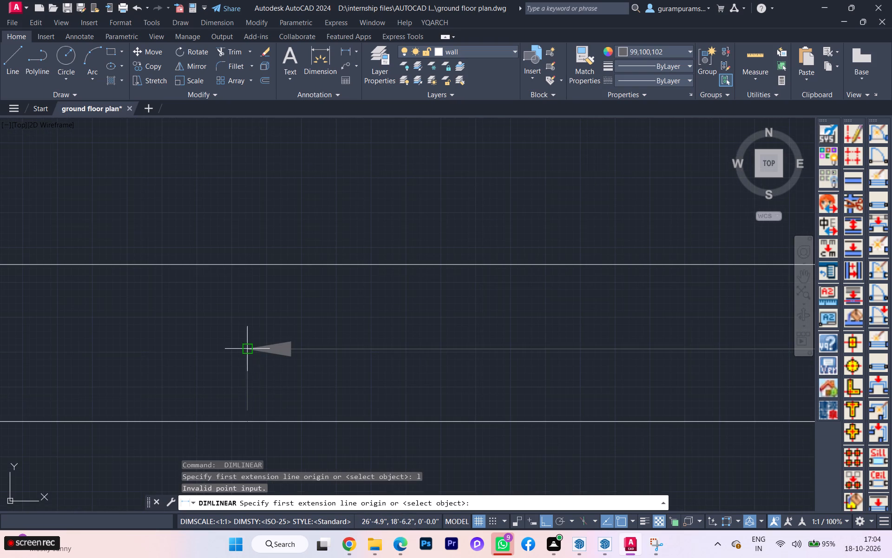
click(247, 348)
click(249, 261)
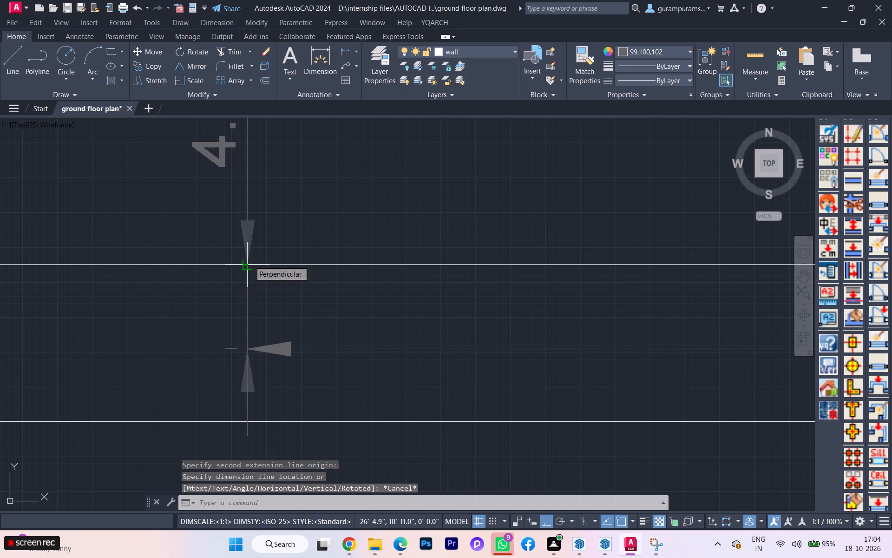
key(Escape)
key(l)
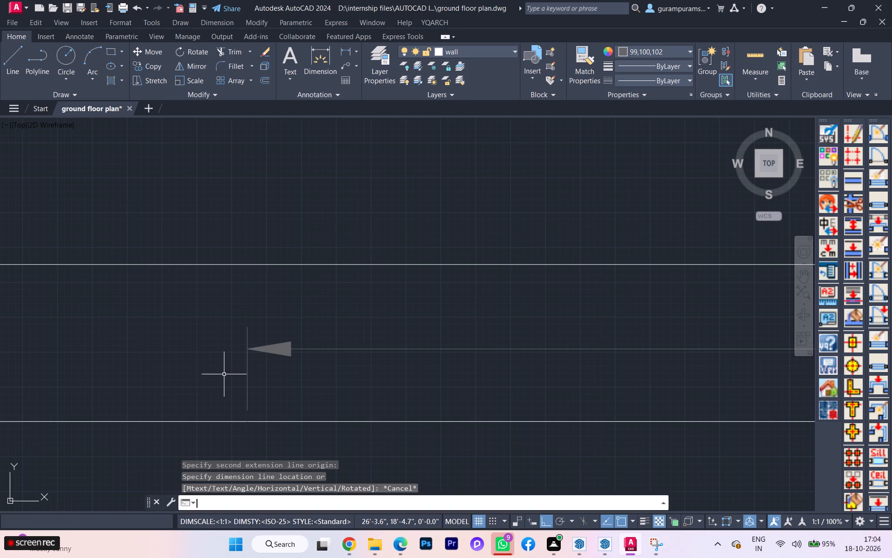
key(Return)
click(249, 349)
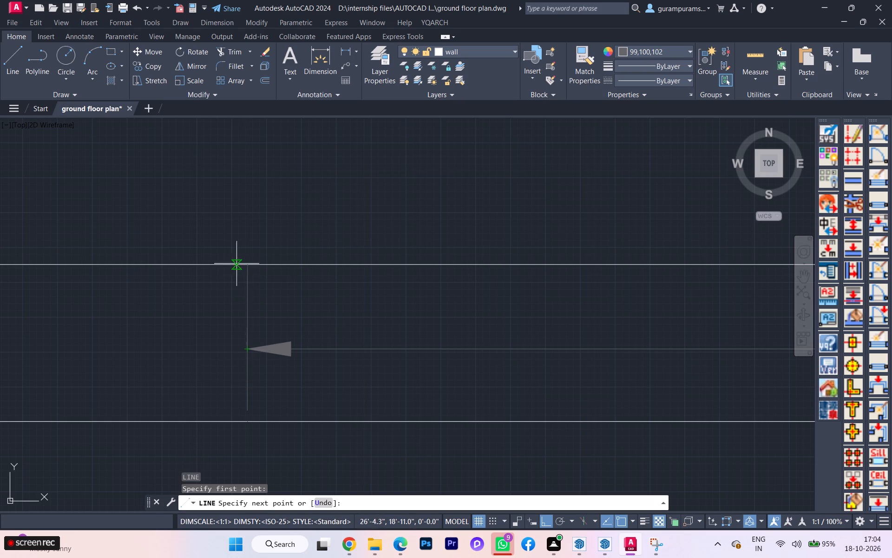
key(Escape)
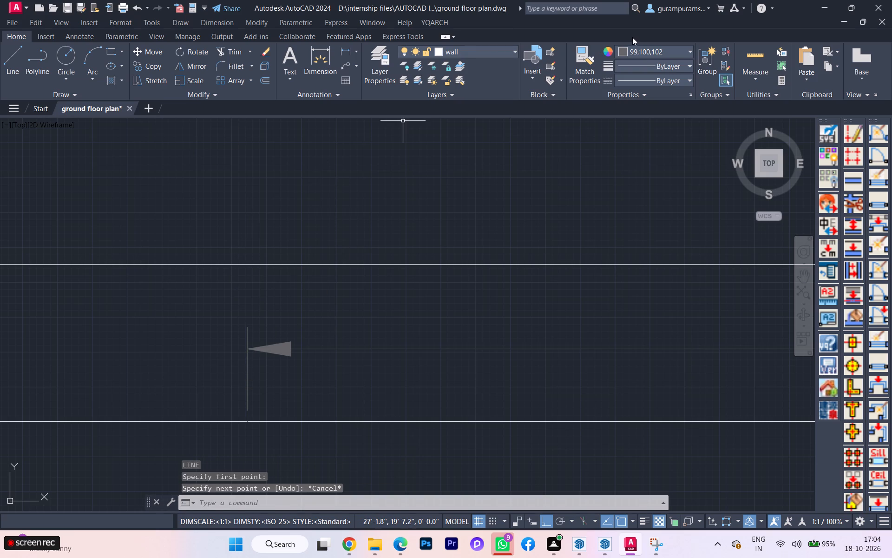
Set the current object colour to ByLayer.
click(641, 43)
click(643, 49)
click(624, 66)
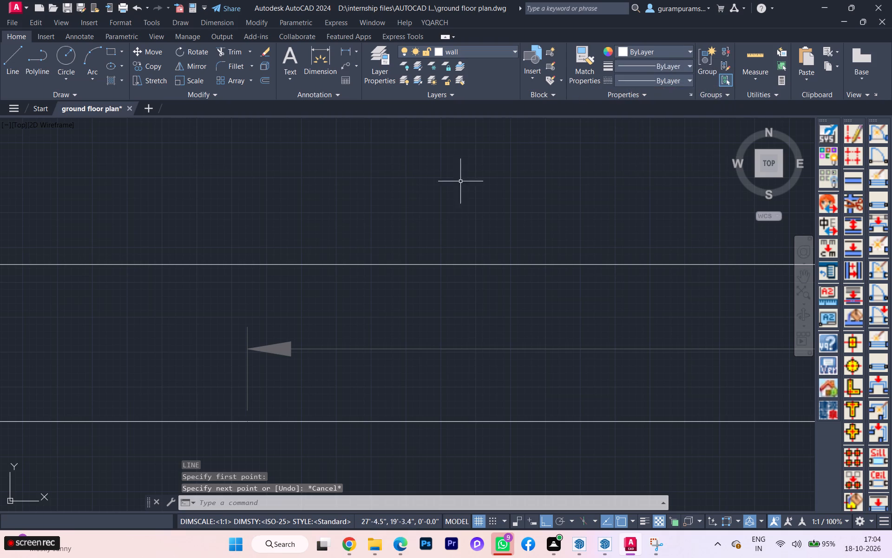
Draw a line across the sit out wall at the 6' dimension's partition-side end, stretched to span from lounge face to sit out face.
key(l)
key(Return)
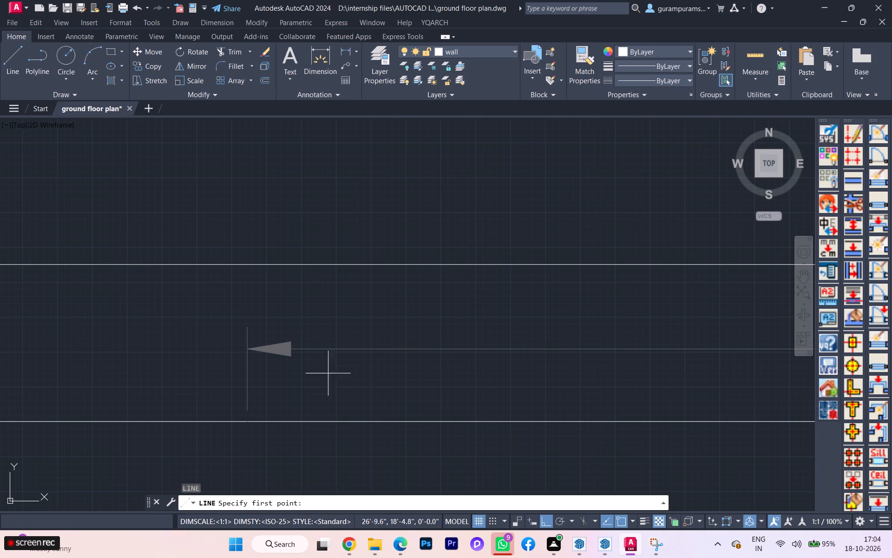
click(251, 350)
click(244, 264)
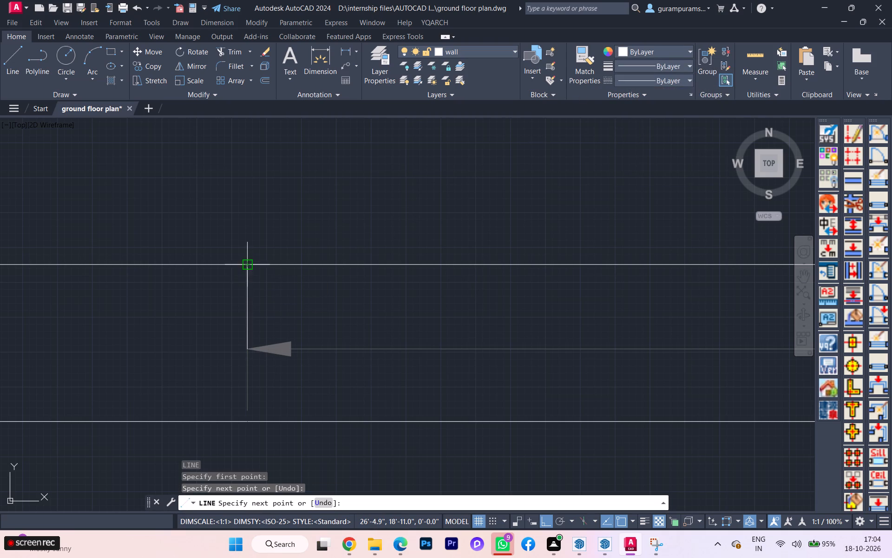
key(space)
click(247, 344)
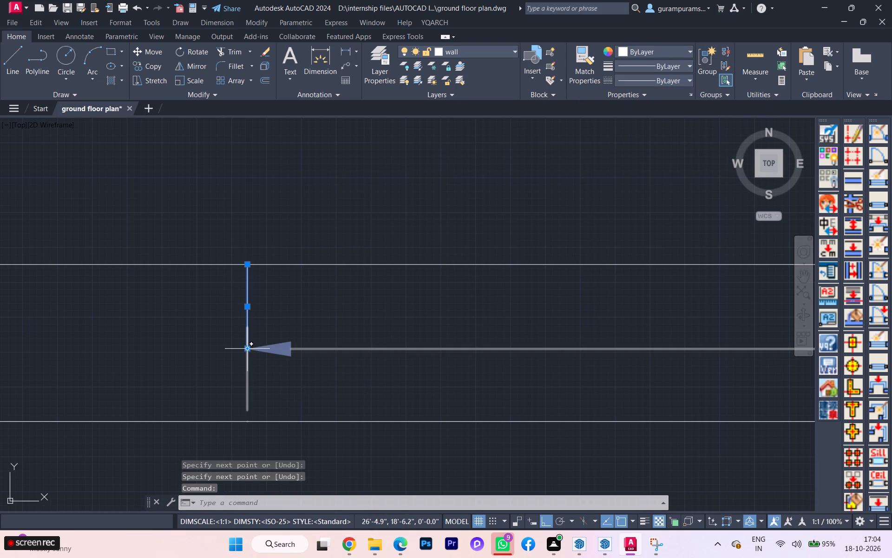
click(249, 349)
click(247, 424)
Draw a line from the 6' dimension's outer-wall end up to the wall's lounge face.
key(space)
scroll(178, 370, down, 1)
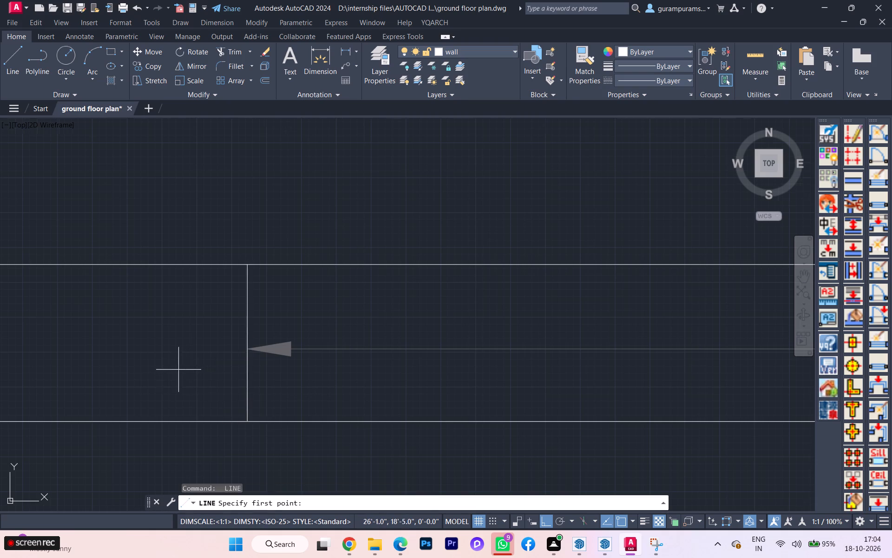
scroll(177, 369, down, 3)
scroll(420, 387, up, 1)
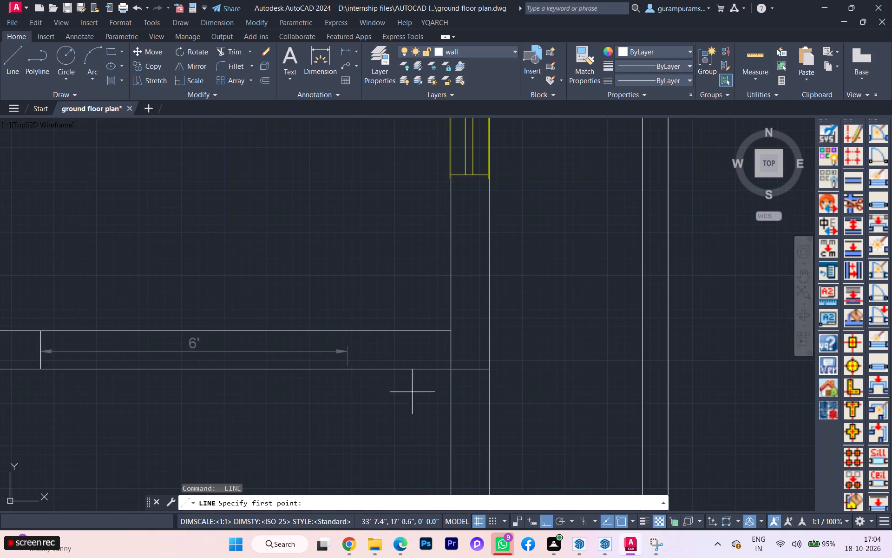
key(l)
key(Return)
scroll(342, 354, up, 2)
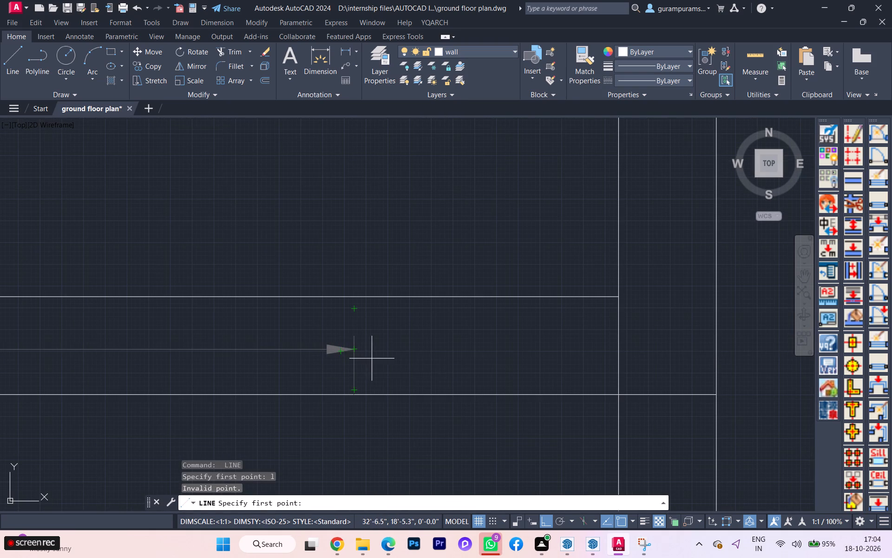
click(354, 350)
click(352, 294)
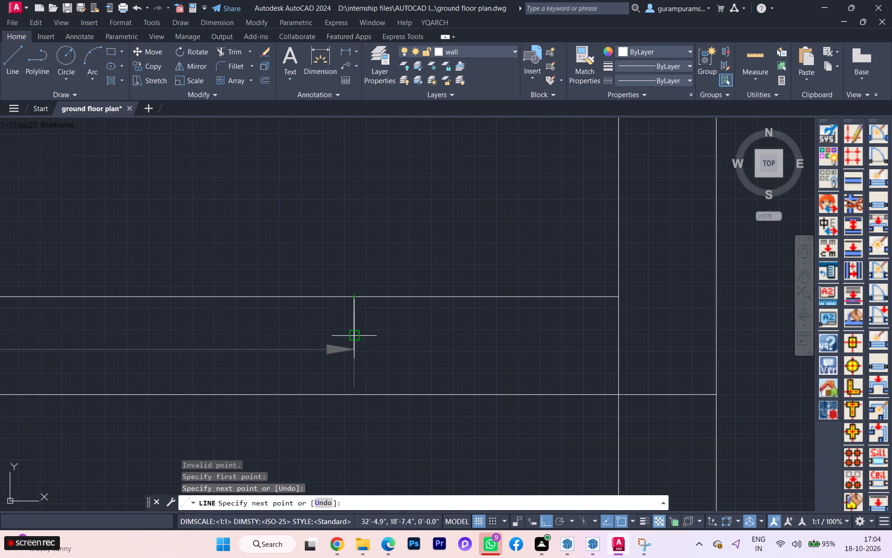
key(space)
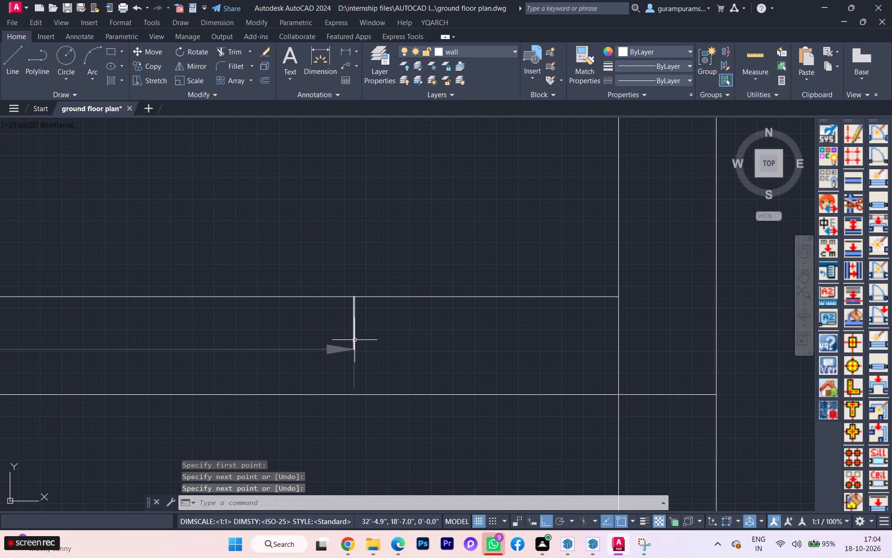
Stretch the new end line's lower endpoint down to the wall's sit out face.
click(354, 340)
click(354, 354)
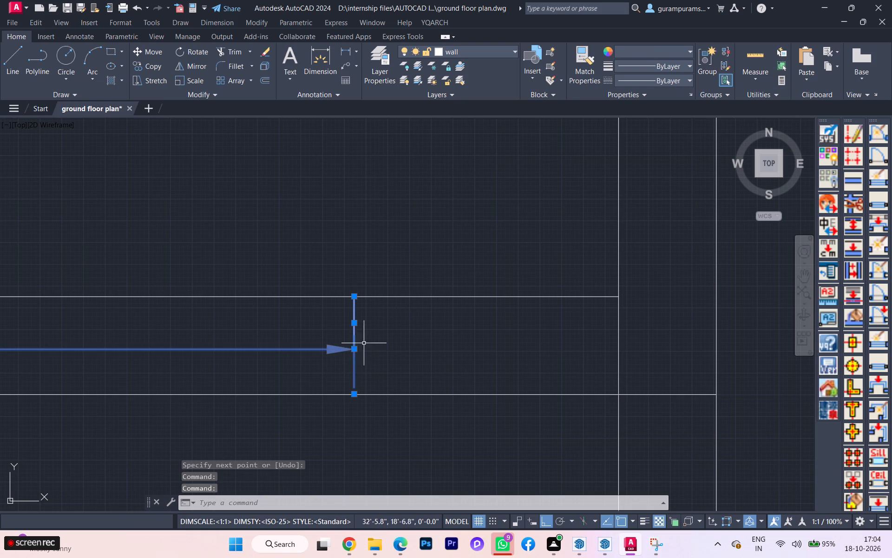
click(355, 347)
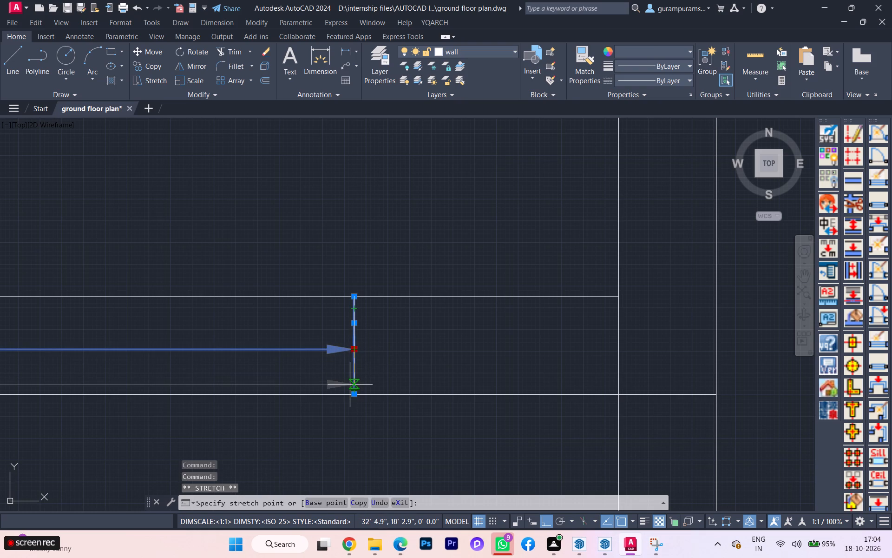
key(Escape)
key(Escape)
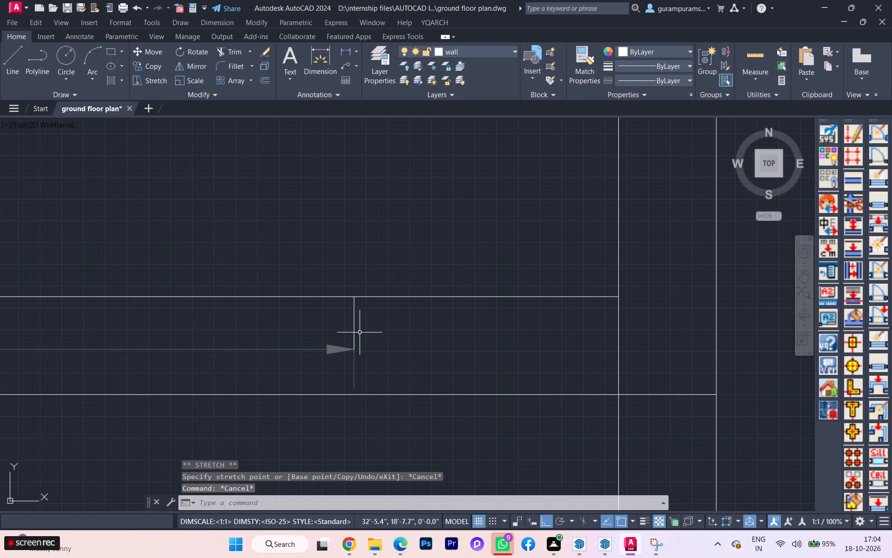
click(354, 332)
click(354, 351)
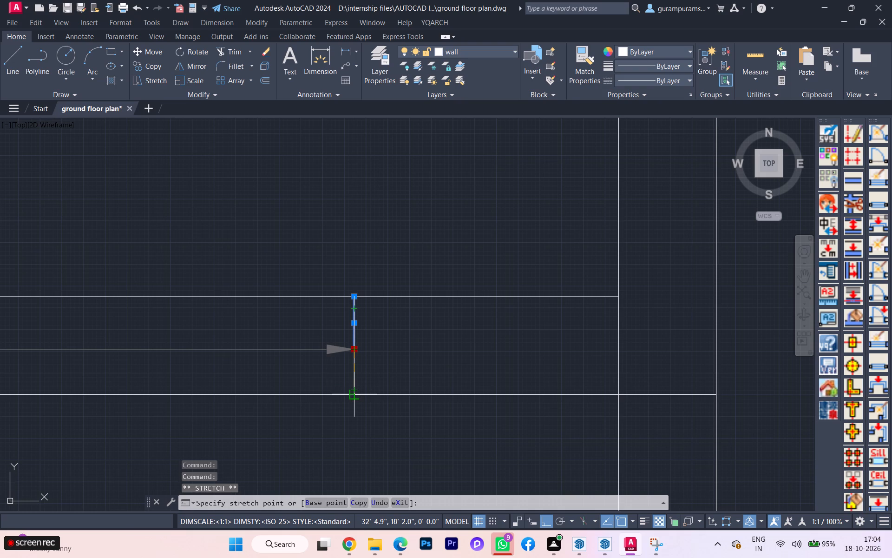
click(354, 396)
key(space)
Erase the 6' guide dimension between the two opening lines.
scroll(420, 371, down, 1)
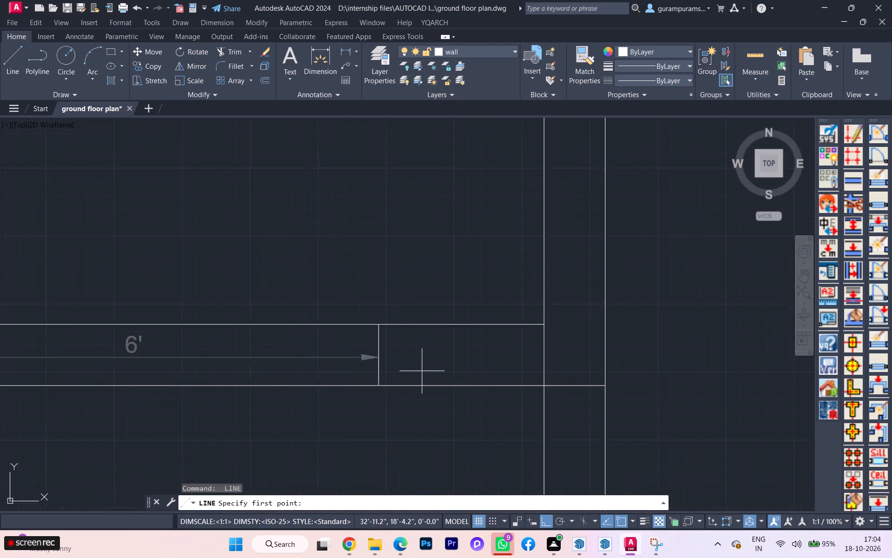
scroll(422, 371, down, 2)
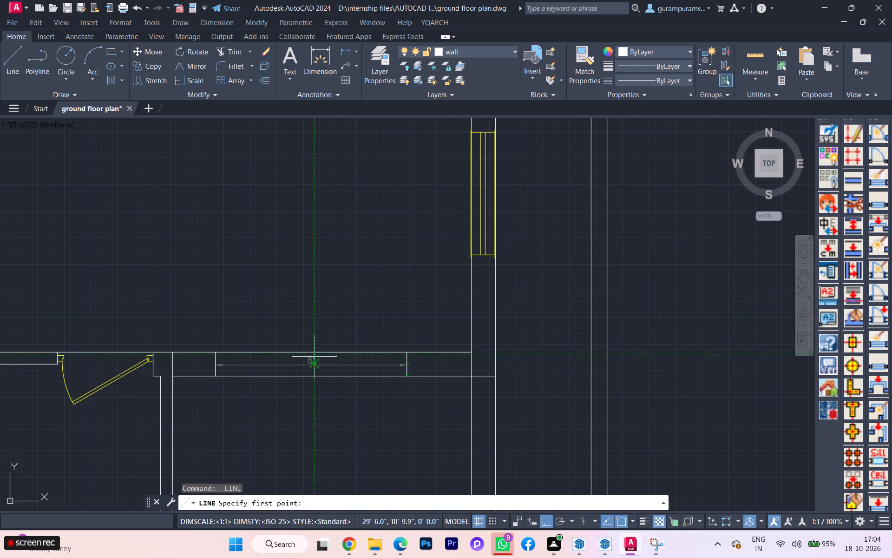
key(Escape)
click(312, 359)
key(Delete)
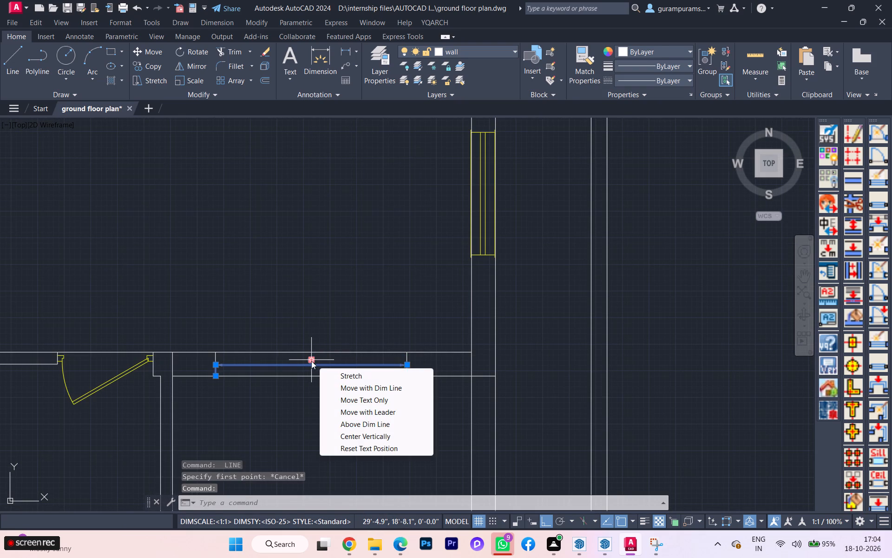
key(Delete)
Trim away the partition line segment that crosses the lounge–sit out wall beside the children bedroom door.
scroll(210, 366, up, 1)
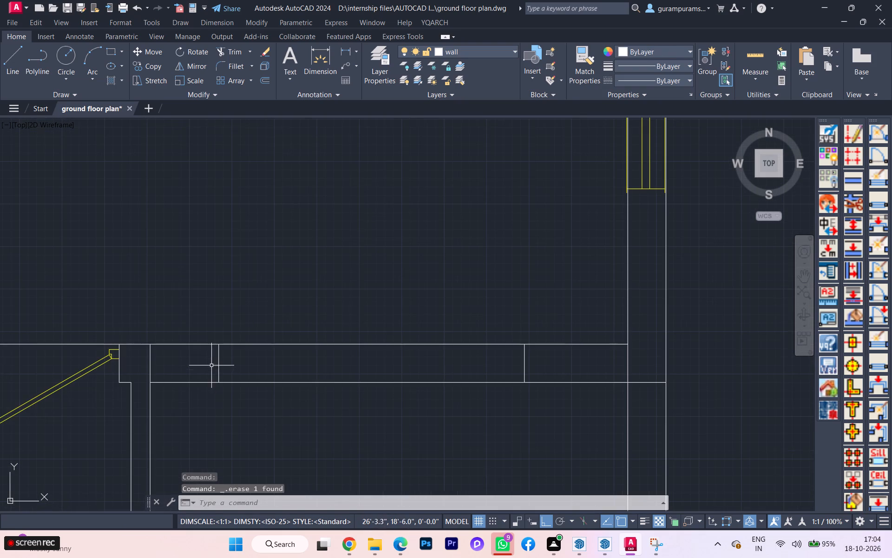
key(t)
key(r)
key(Return)
click(149, 361)
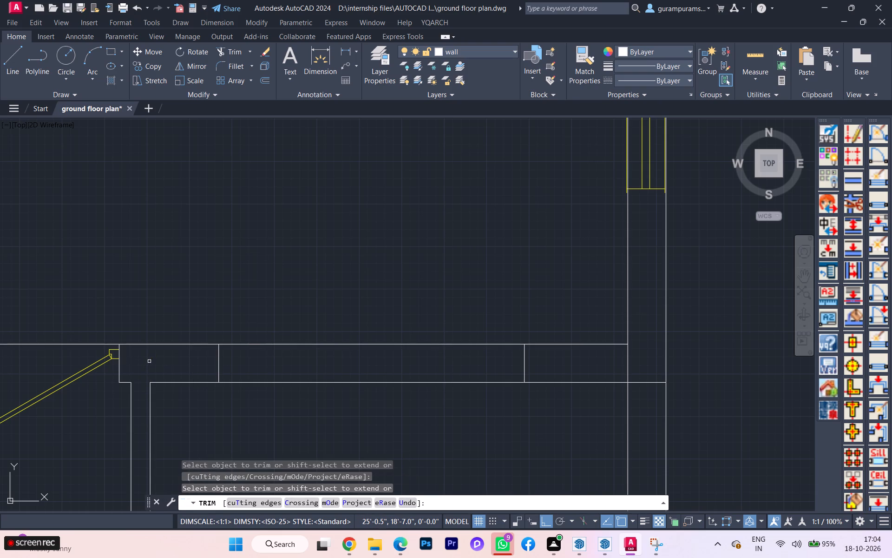
Trim the lounge-side wall face between the two opening lines in the lounge–sit out wall.
scroll(148, 359, down, 4)
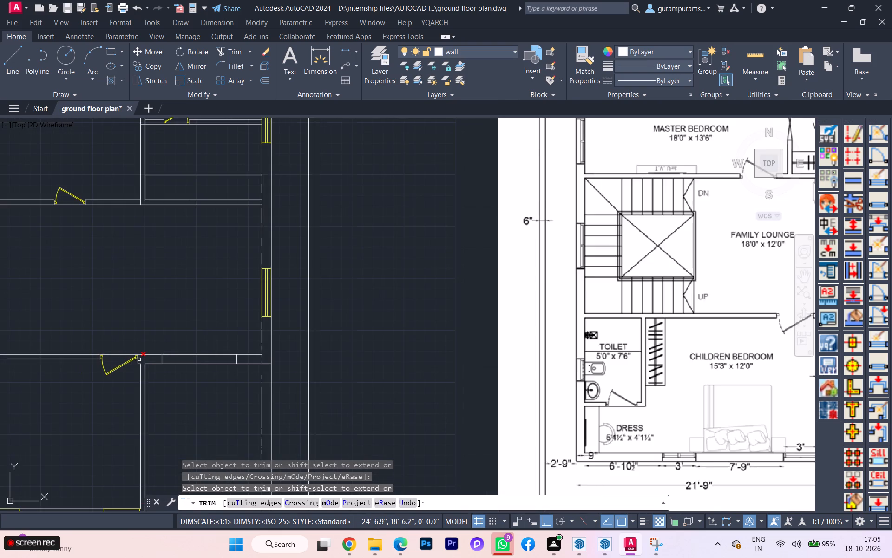
scroll(141, 355, up, 3)
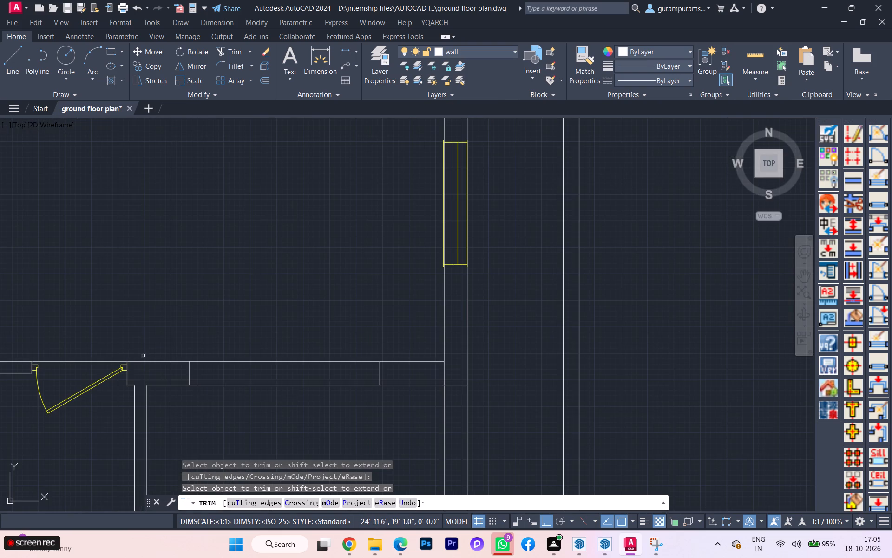
scroll(143, 357, down, 2)
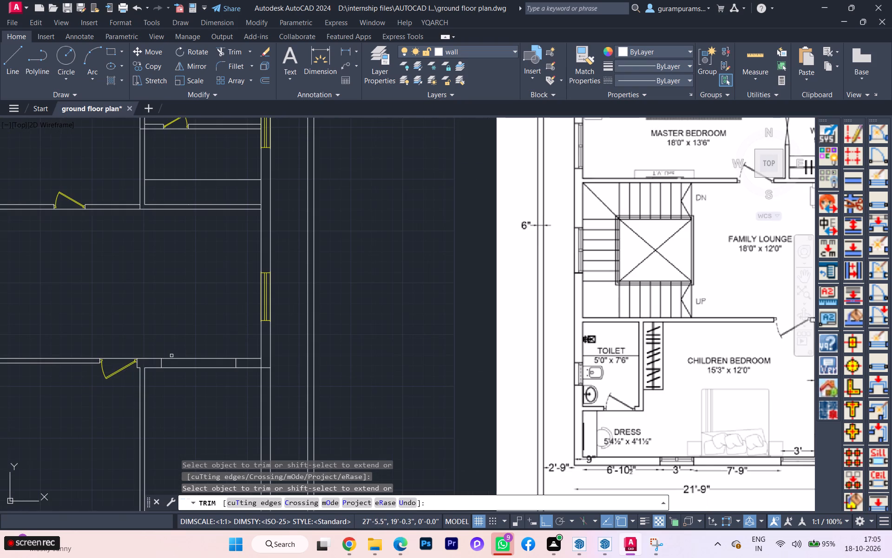
click(182, 359)
Trim the outer wall's inner line where it crosses the end of the lounge–sit out wall.
scroll(264, 362, up, 2)
click(257, 365)
click(247, 367)
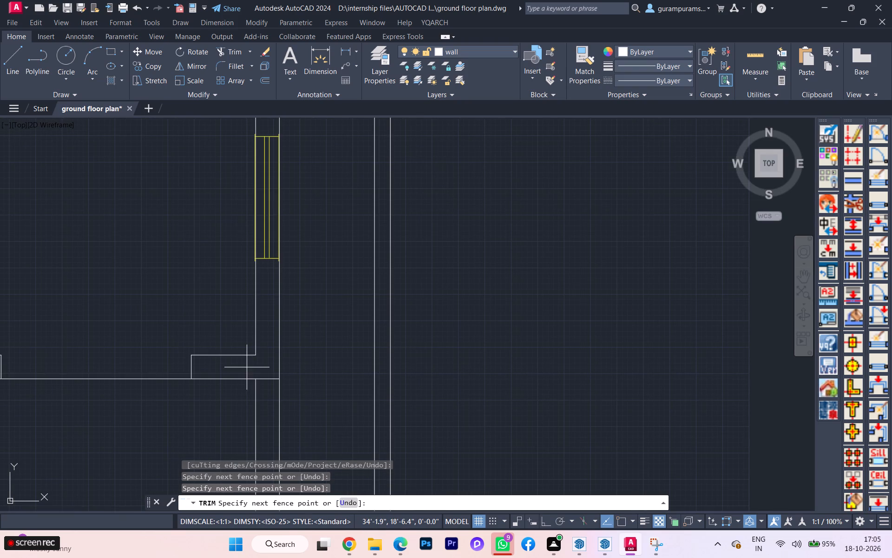
scroll(256, 367, down, 2)
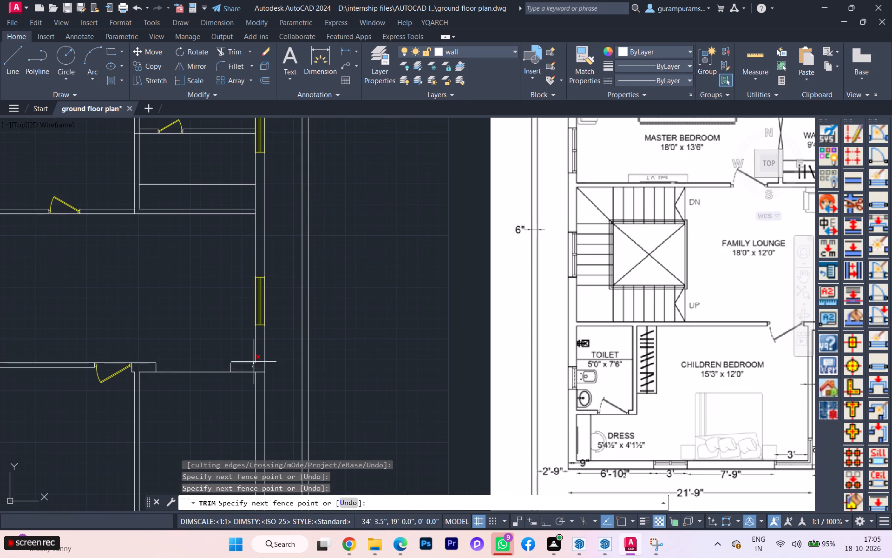
key(Escape)
Examine the sliding door and the sit out's wall thicknesses in the reference plan.
scroll(181, 362, down, 1)
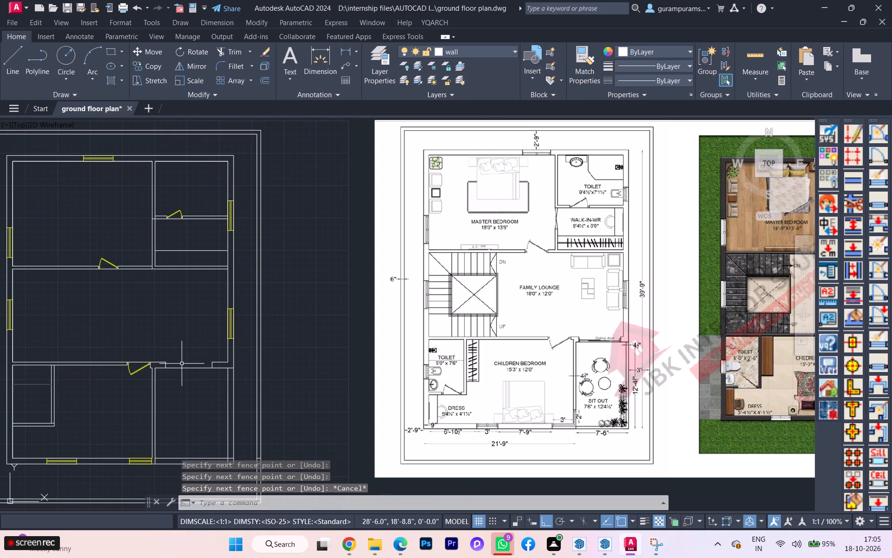
scroll(574, 344, up, 2)
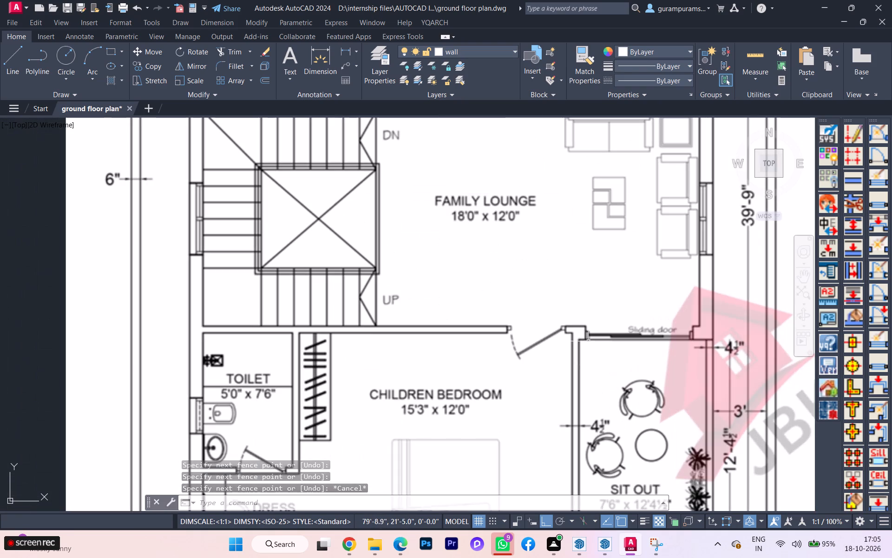
key(Escape)
scroll(476, 345, down, 3)
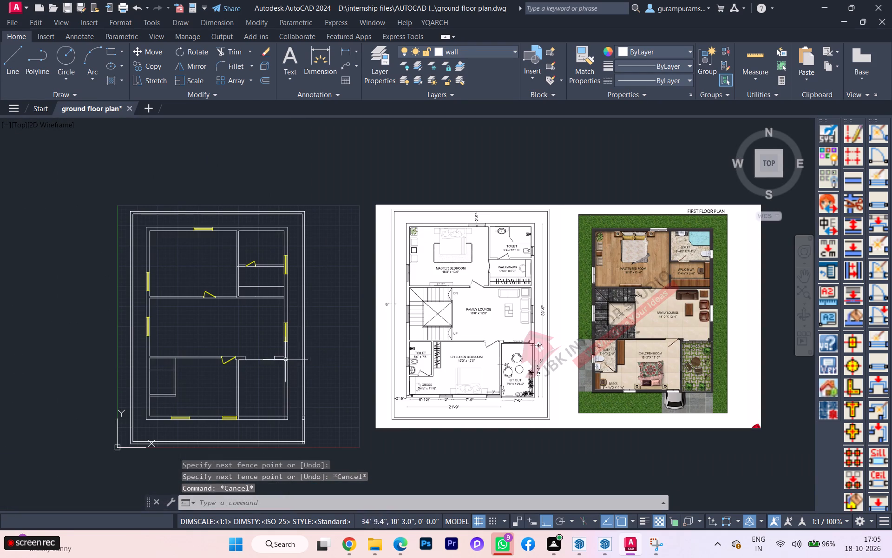
scroll(505, 334, up, 3)
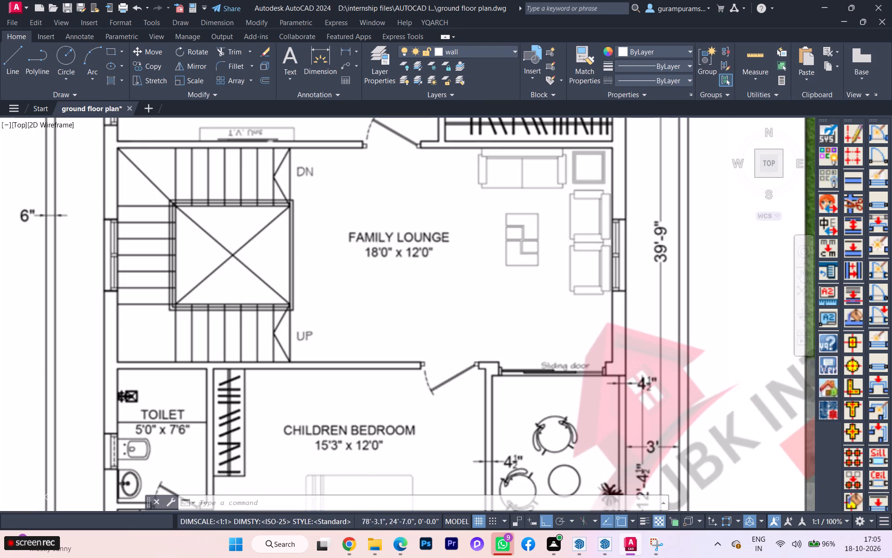
scroll(392, 279, down, 2)
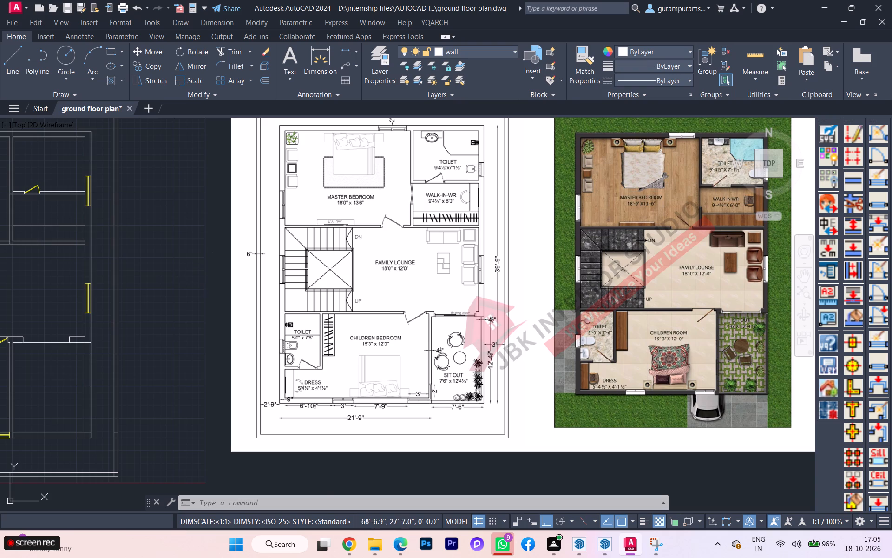
scroll(449, 295, up, 3)
scroll(464, 283, down, 1)
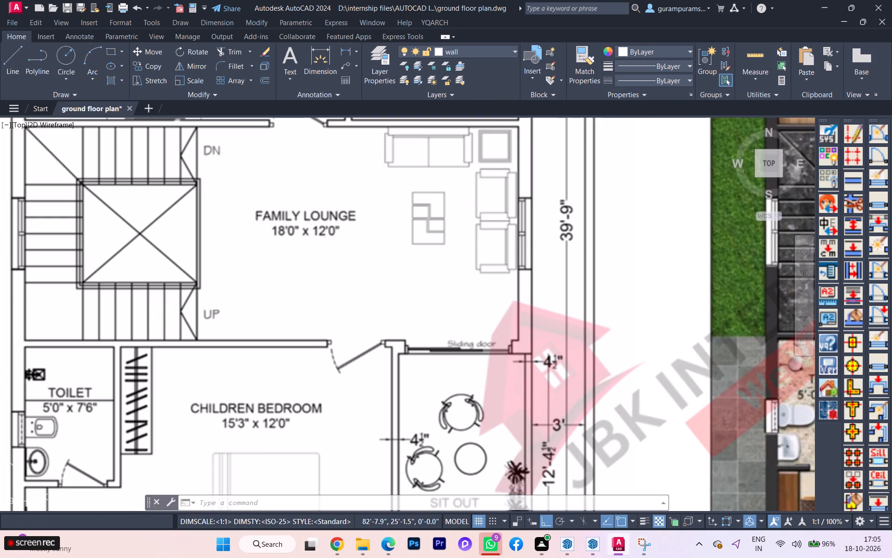
scroll(464, 282, down, 2)
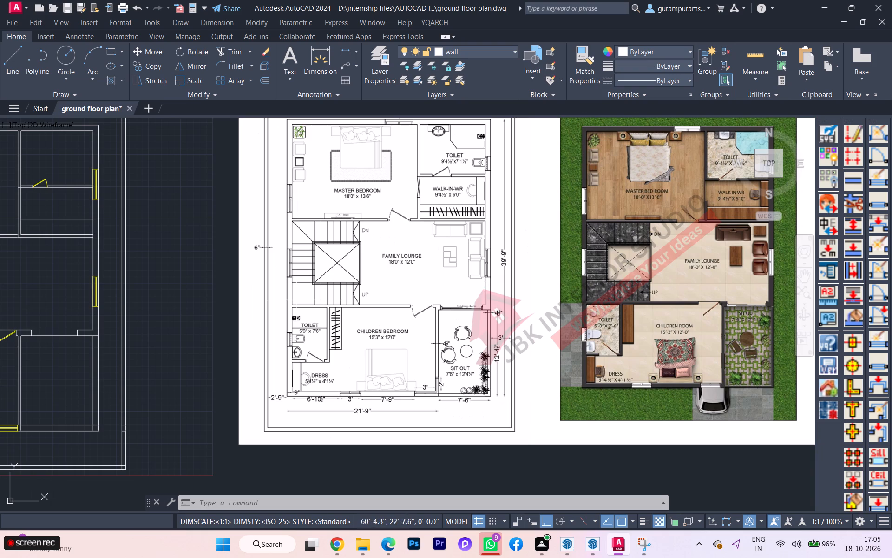
scroll(470, 308, up, 3)
scroll(571, 319, down, 2)
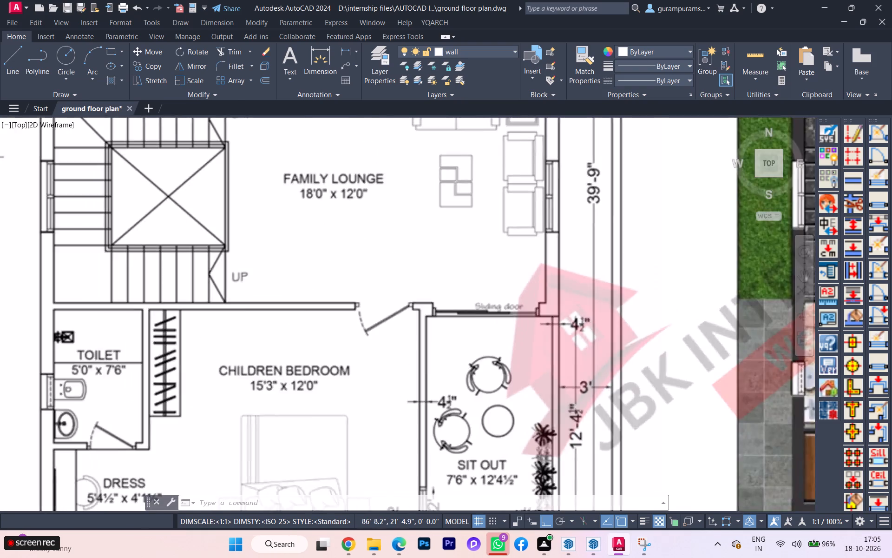
Move the inner line of the sit out's right-hand wall 4.5" outward, toward its outer face.
scroll(571, 318, down, 2)
scroll(313, 342, up, 3)
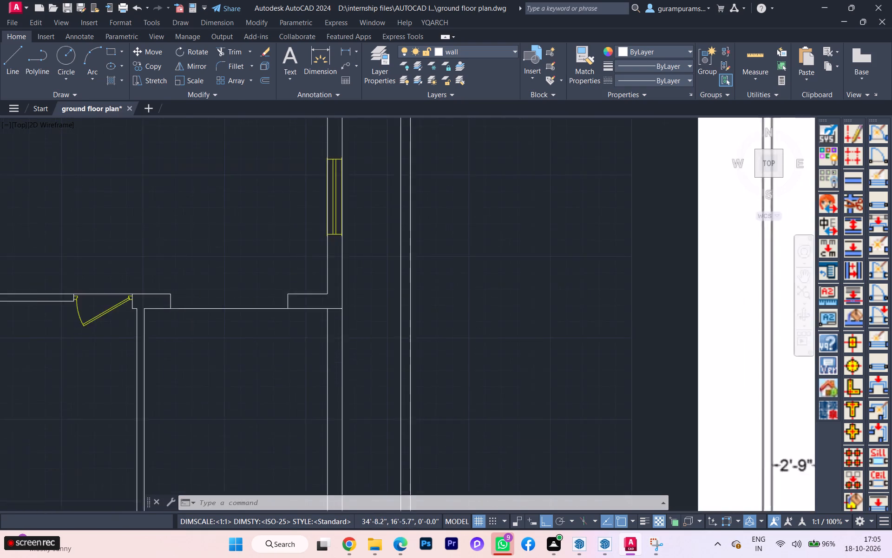
scroll(332, 342, up, 1)
click(325, 345)
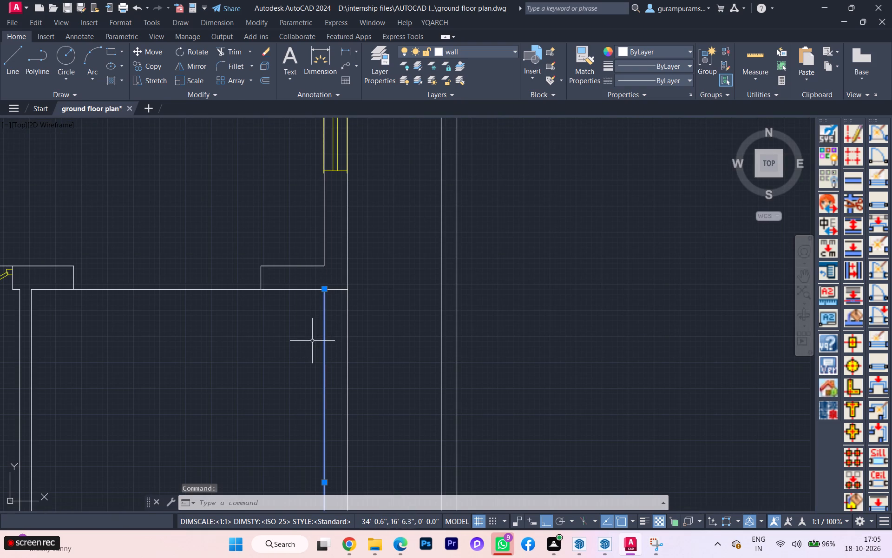
key(m)
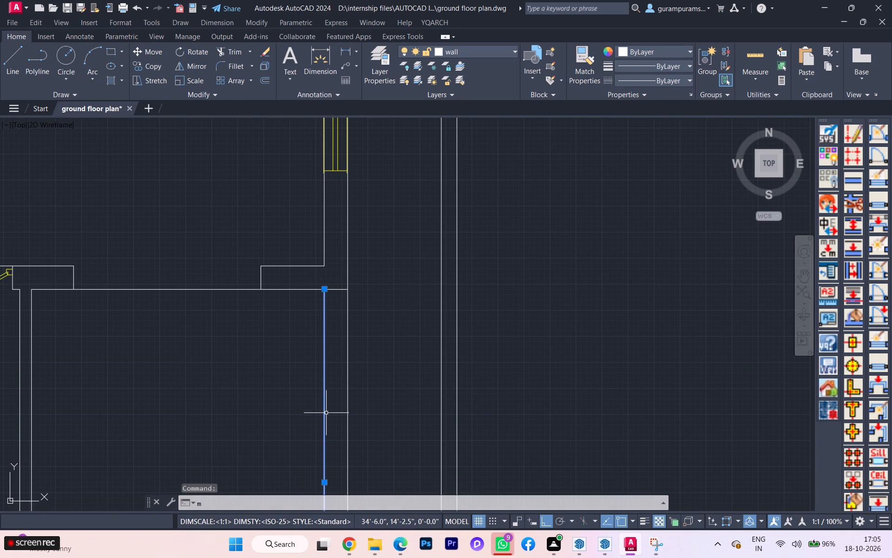
key(Return)
click(325, 412)
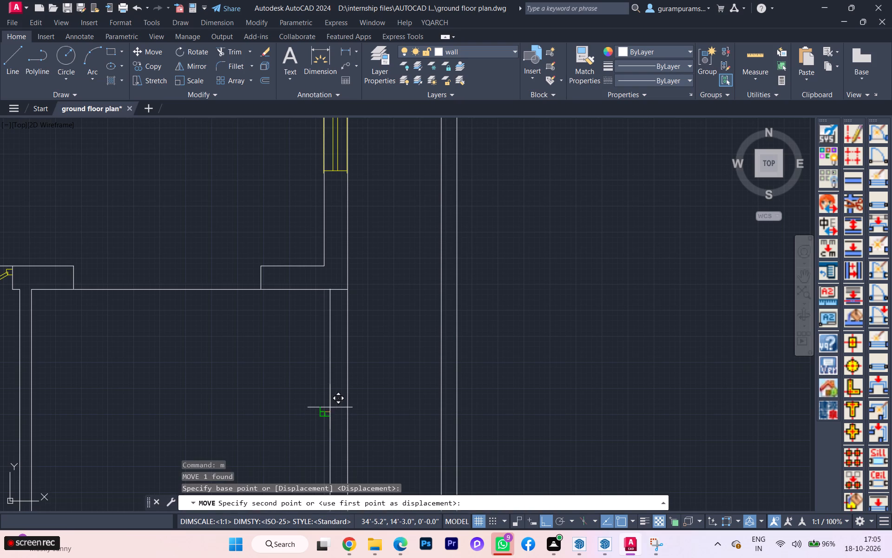
text(4.5)
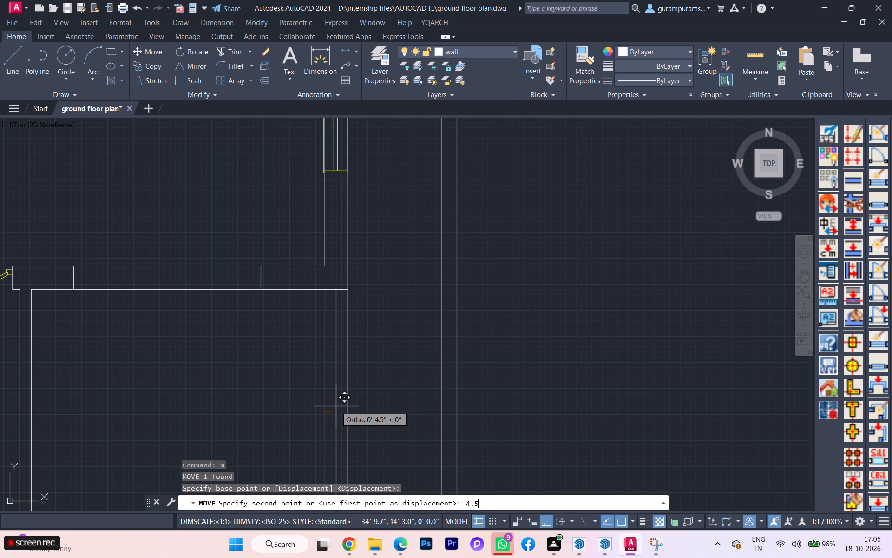
key(Return)
Shift the inner line of the sit out's bottom wall 4.5" outward, toward its outer face.
scroll(352, 316, down, 2)
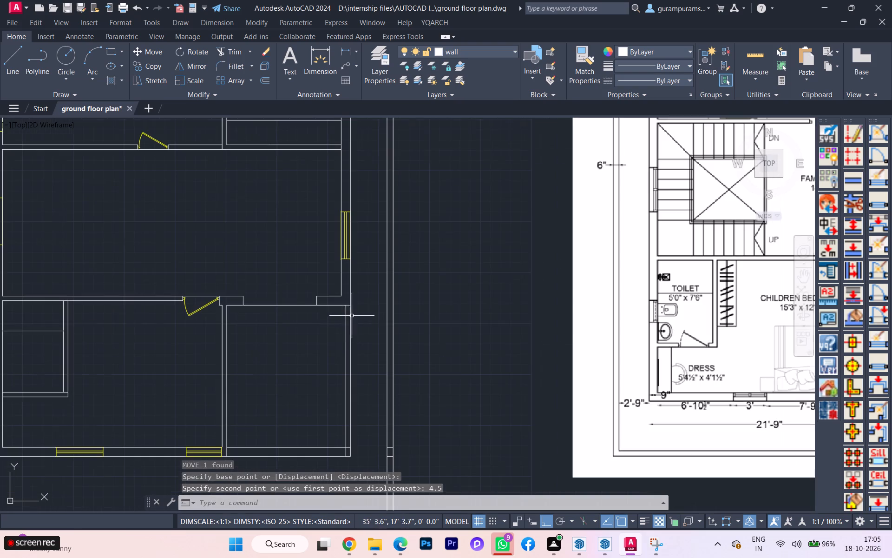
scroll(333, 469, up, 1)
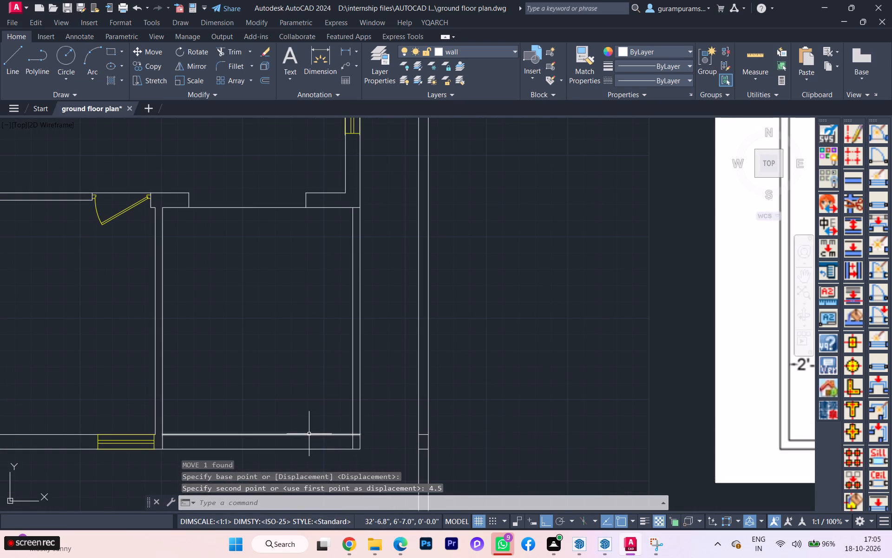
click(308, 434)
click(262, 434)
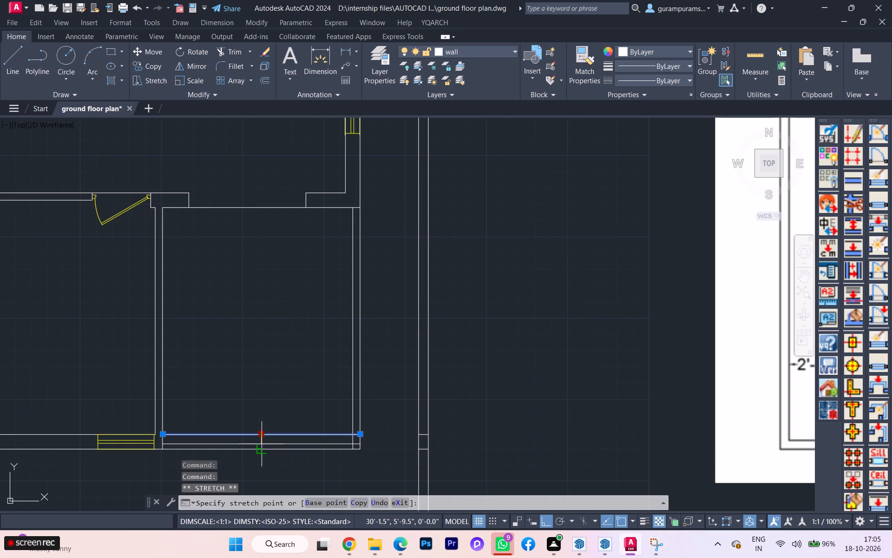
key(4)
text(.5)
key(Return)
key(Escape)
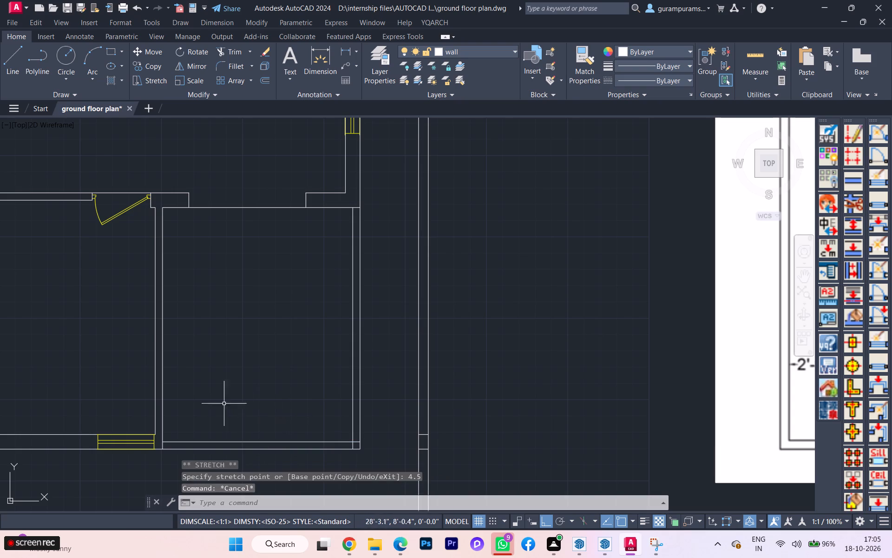
Trim the overlapping ends of both inner wall lines at the sit out's outer bottom corner.
scroll(218, 395, down, 2)
scroll(285, 438, up, 2)
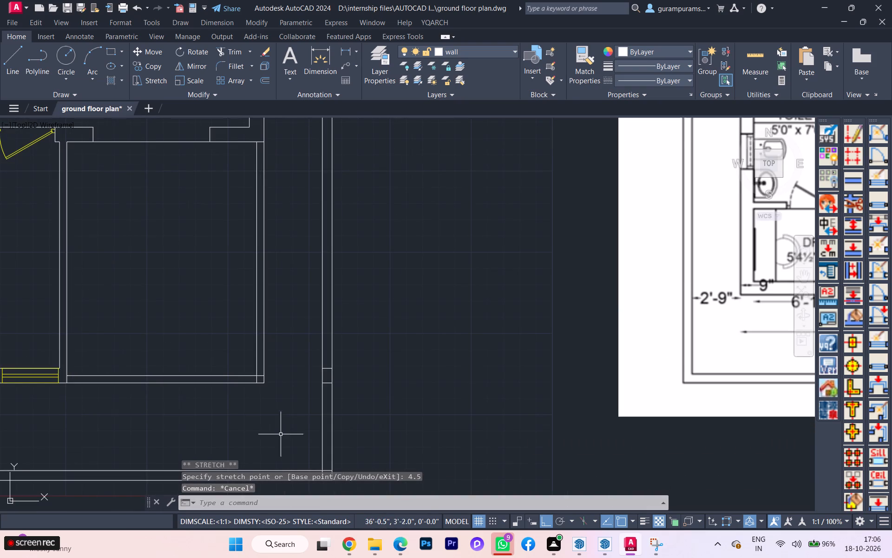
key(t)
key(r)
key(Return)
scroll(262, 421, up, 3)
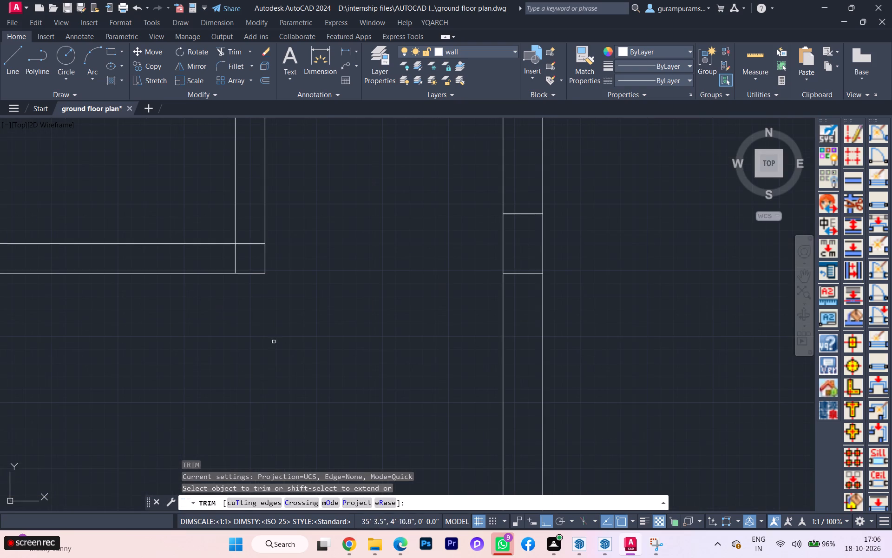
click(232, 263)
click(238, 259)
click(241, 230)
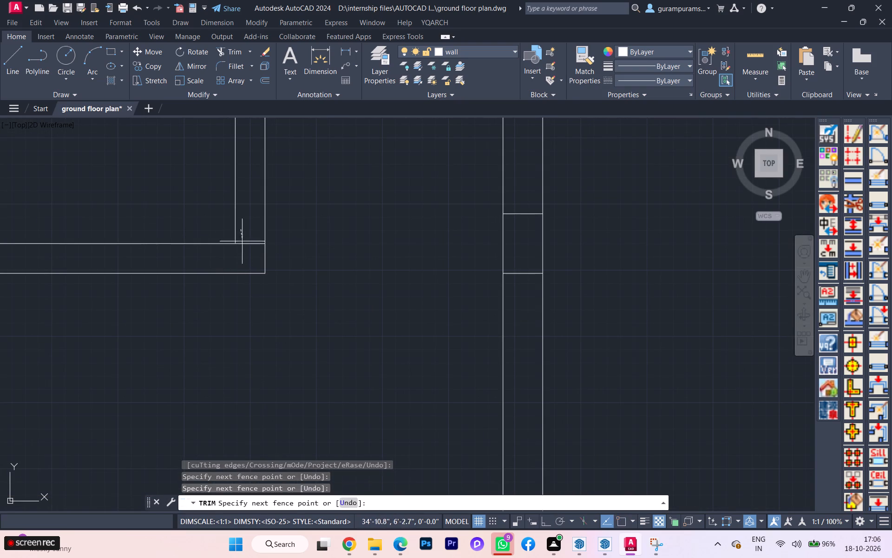
click(243, 252)
scroll(291, 271, down, 4)
key(Escape)
scroll(317, 336, down, 2)
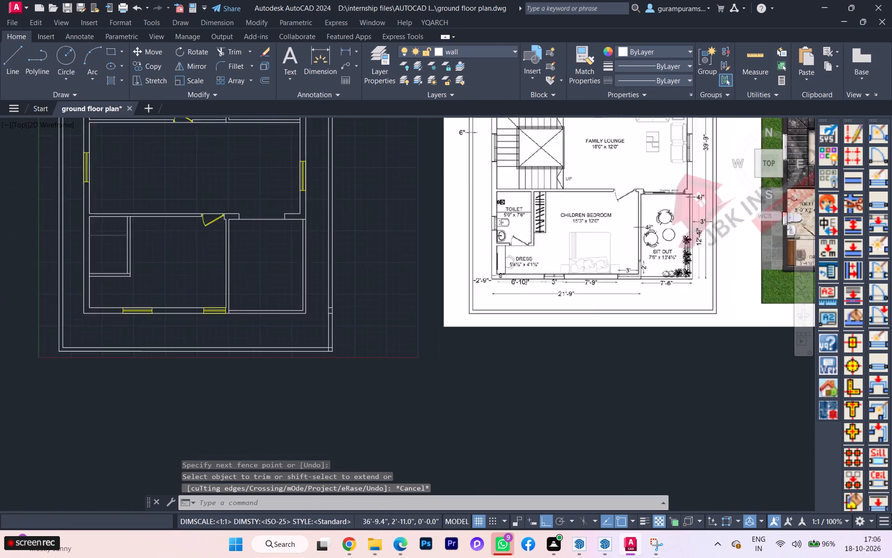
Compare the redrawn sit out with the reference plan and examine the sit out and children bedroom area.
scroll(309, 261, up, 2)
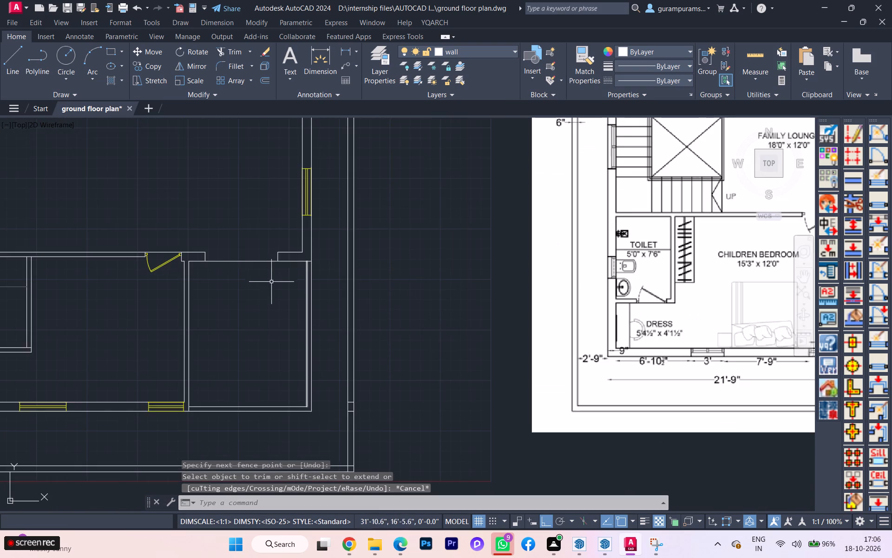
scroll(271, 283, down, 3)
scroll(279, 268, up, 1)
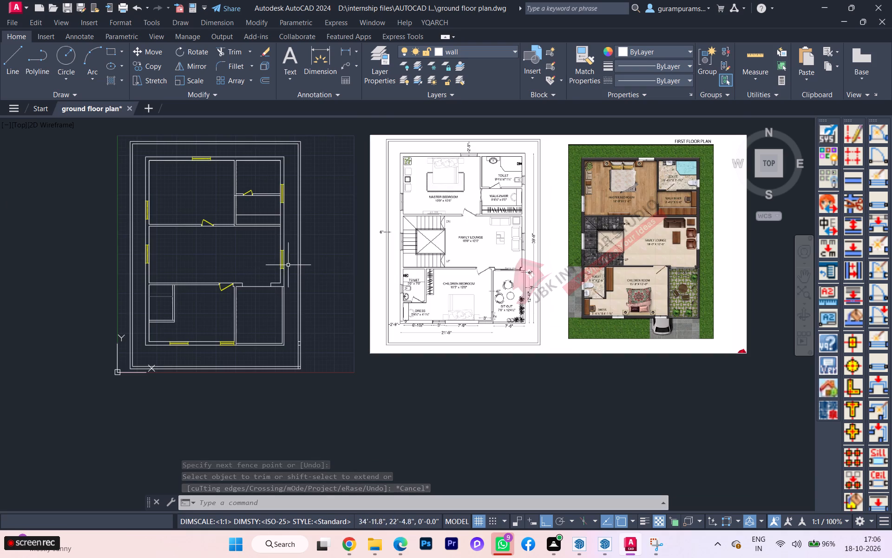
scroll(479, 259, up, 1)
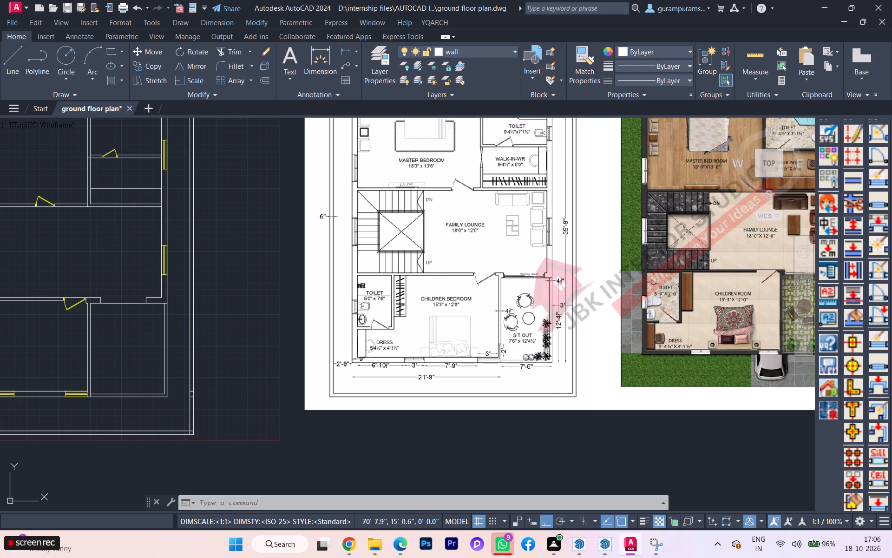
scroll(434, 335, down, 2)
scroll(518, 323, up, 2)
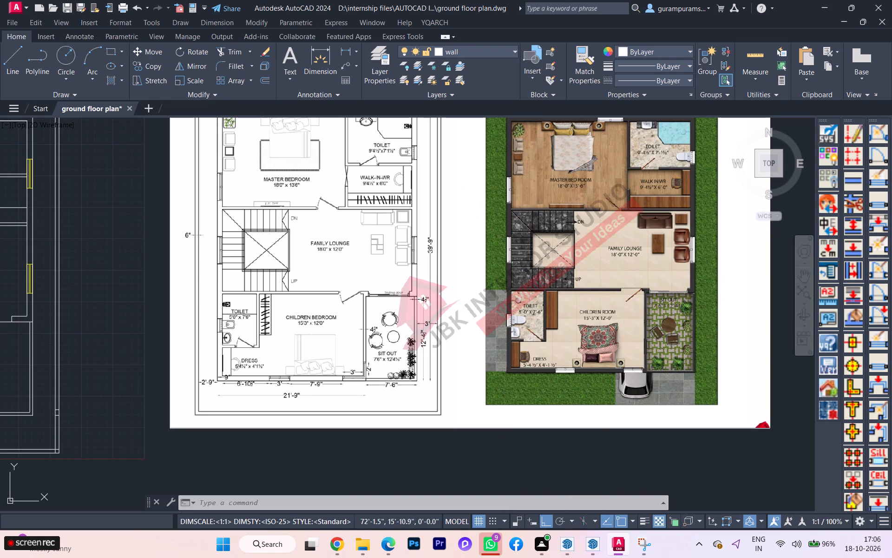
scroll(325, 330, up, 1)
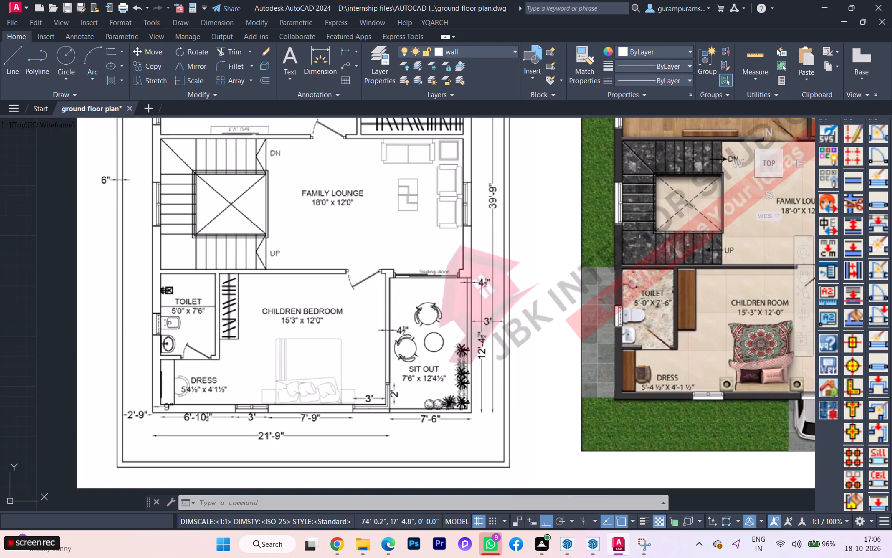
Draw the children bedroom wardrobe outline from the toilet's outer top corner: 2' across, 6" plus 6' down, and back to the toilet wall.
scroll(326, 326, down, 1)
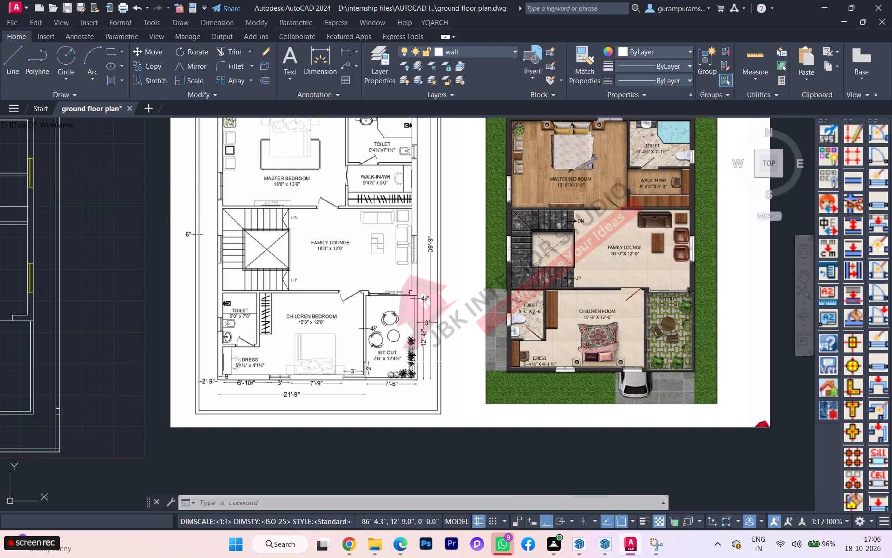
scroll(426, 363, down, 1)
scroll(93, 352, up, 1)
key(r)
key(Return)
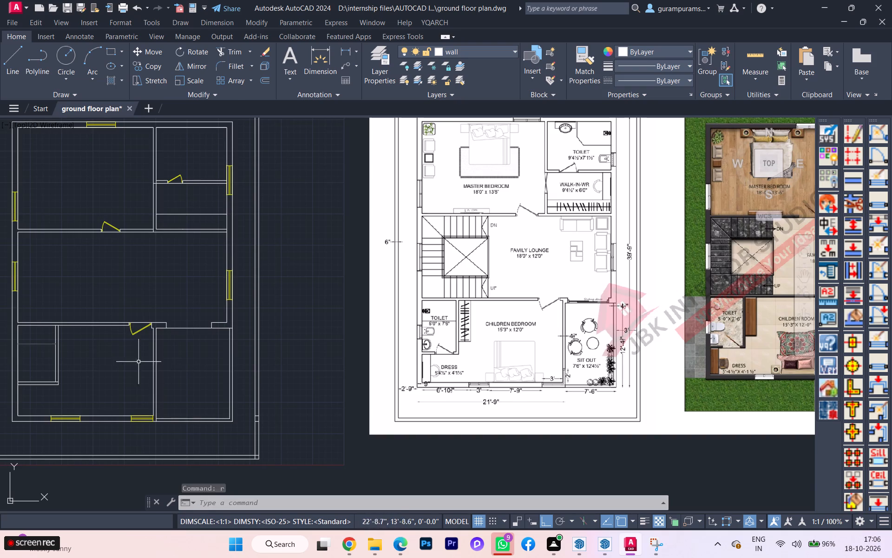
scroll(52, 349, up, 1)
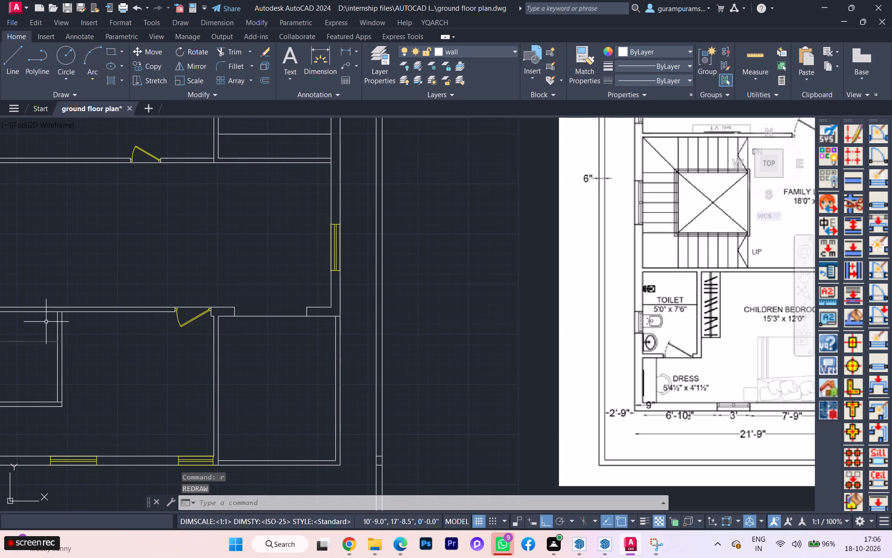
key(l)
key(Return)
scroll(53, 321, up, 2)
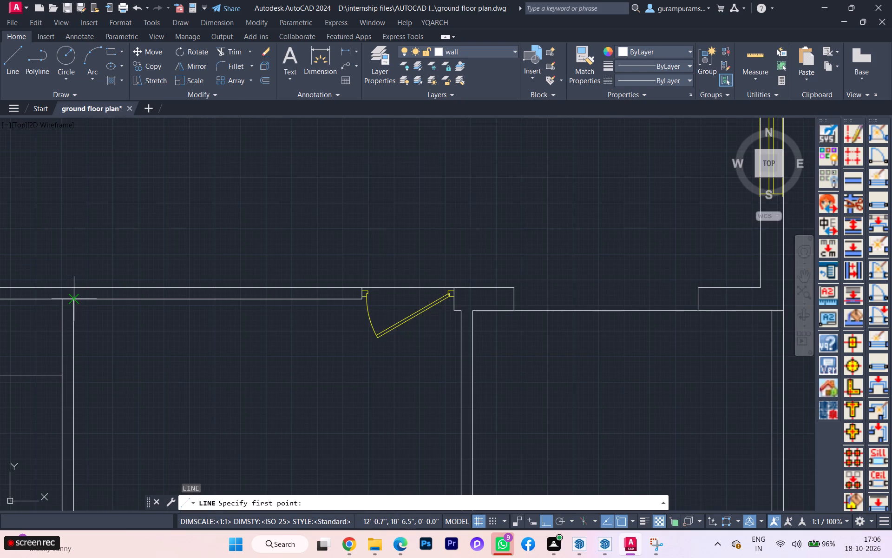
click(74, 300)
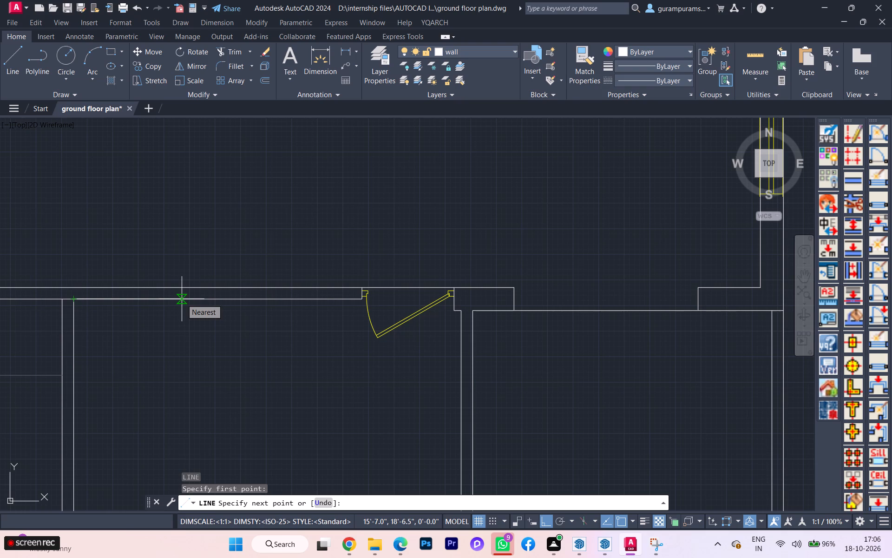
text(2')
key(Return)
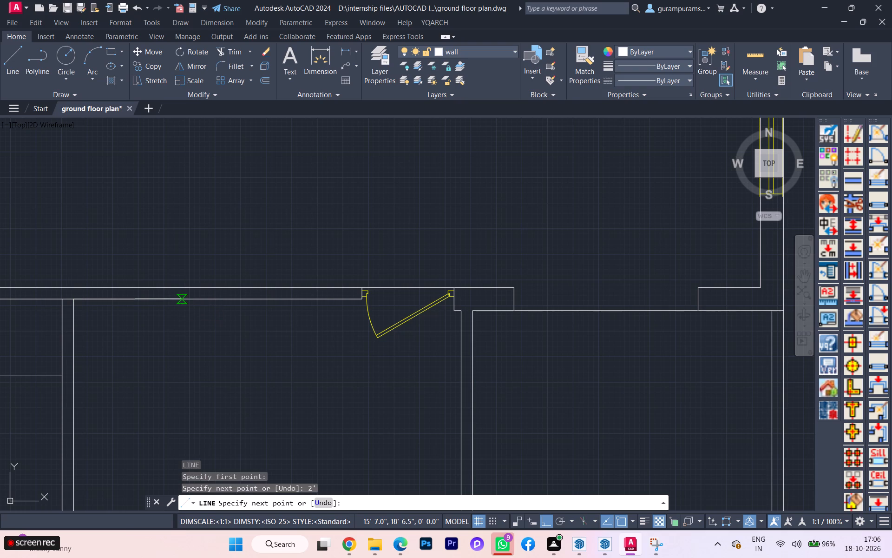
scroll(179, 357, down, 2)
scroll(164, 411, down, 1)
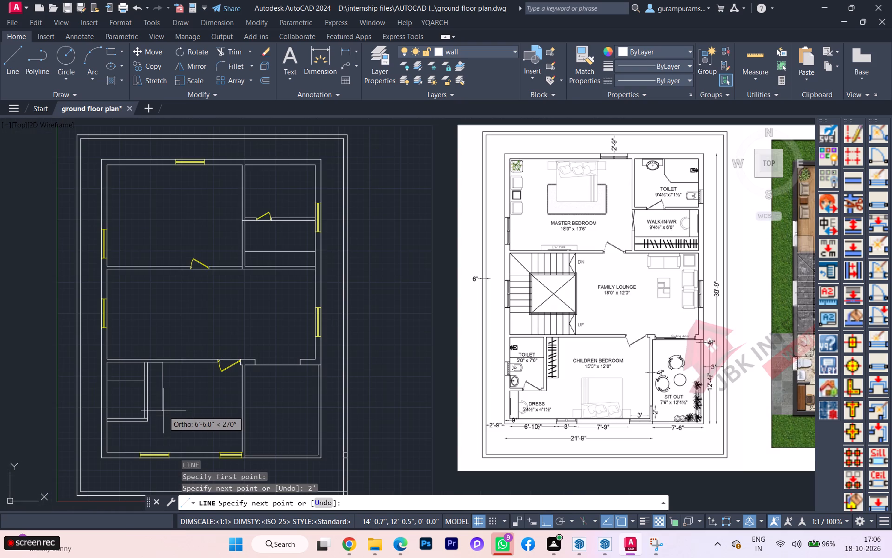
scroll(157, 419, up, 2)
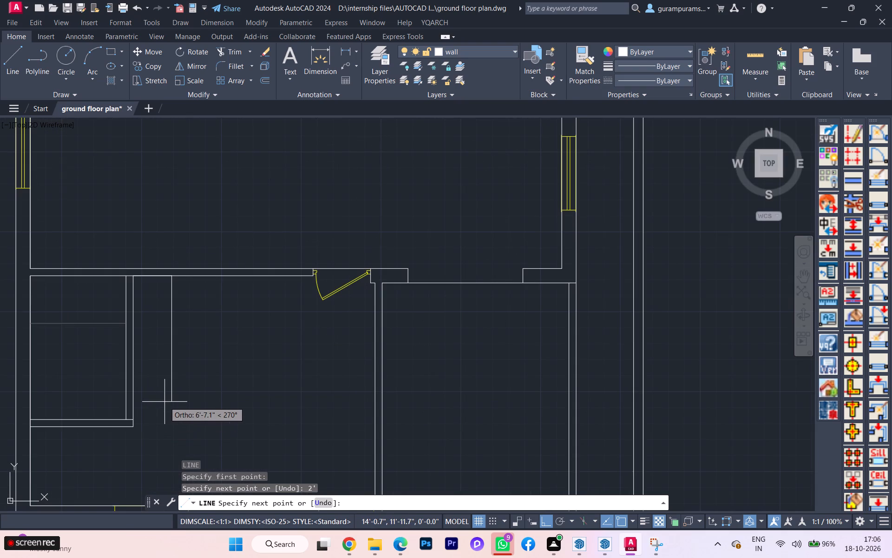
key(6)
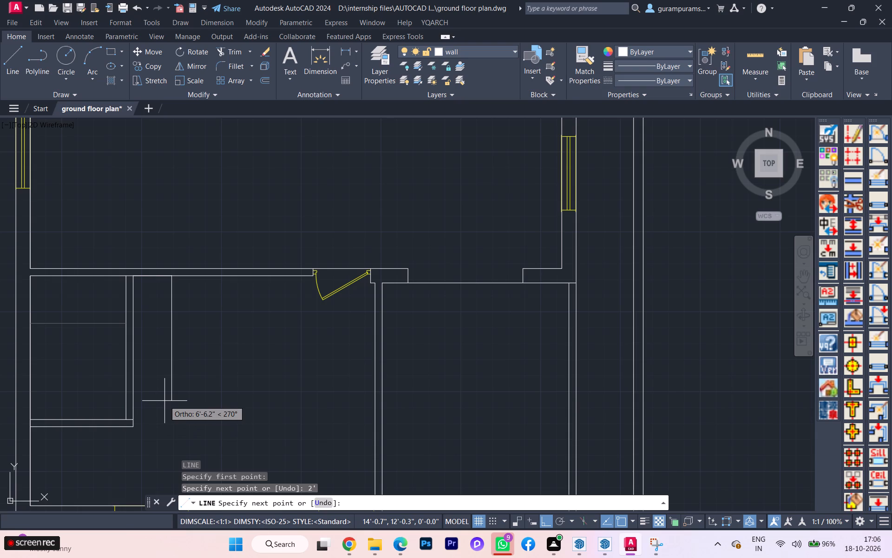
key(Return)
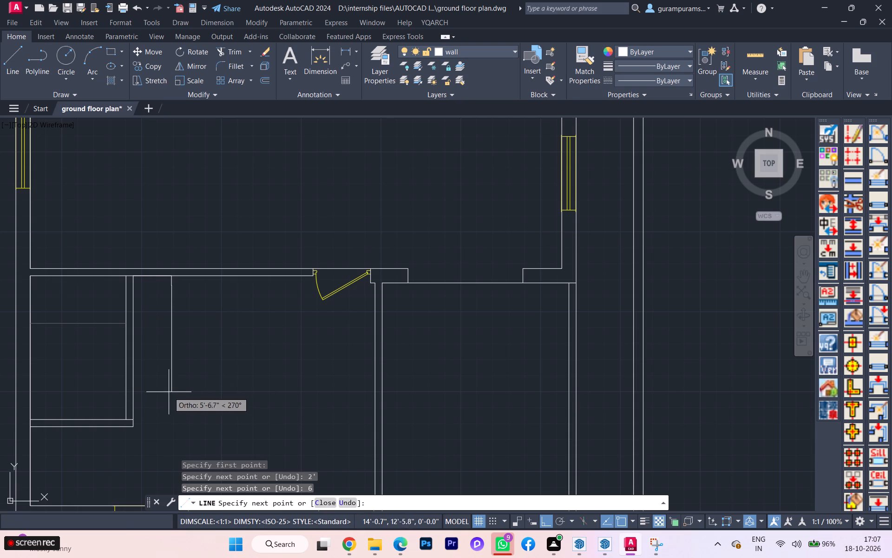
text(6')
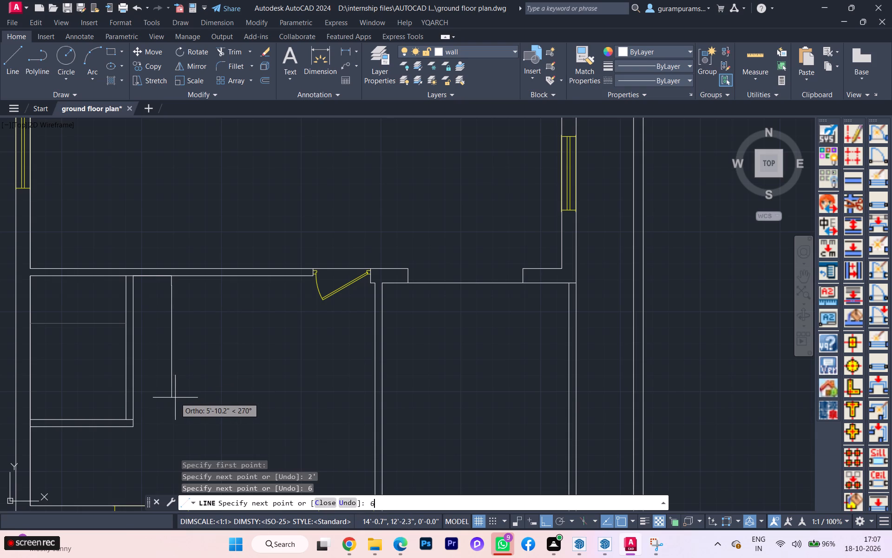
key(Return)
scroll(149, 402, up, 3)
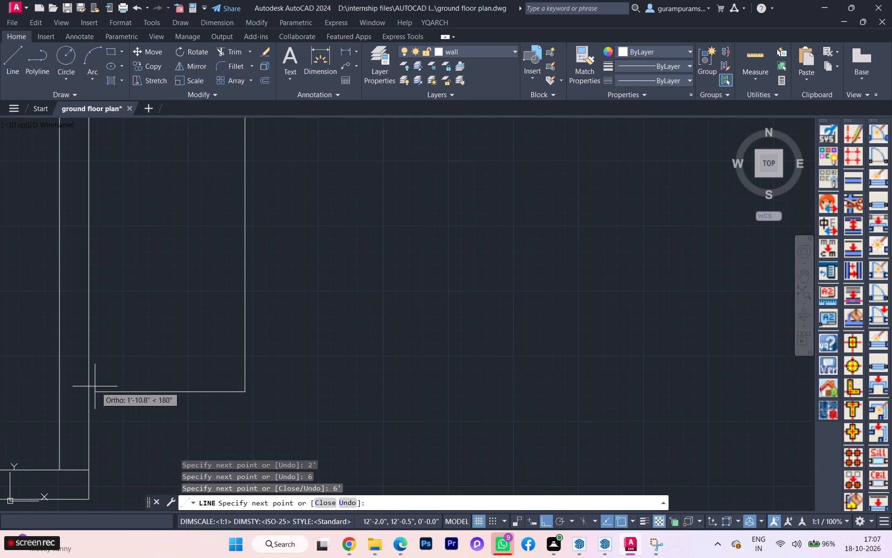
click(92, 390)
key(space)
Compare the redrawn plan with the reference image and examine the staircase beside the family lounge.
scroll(150, 413, down, 3)
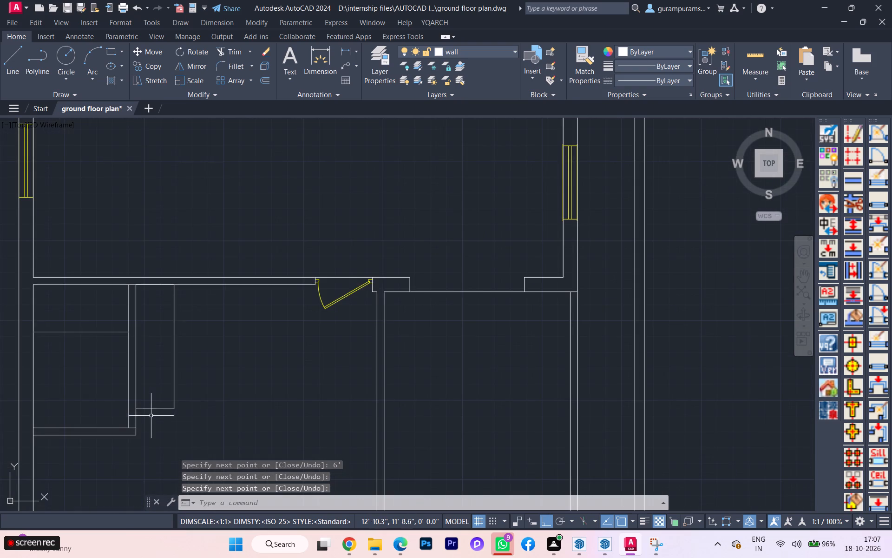
scroll(118, 398, down, 3)
scroll(282, 347, up, 1)
scroll(215, 331, down, 1)
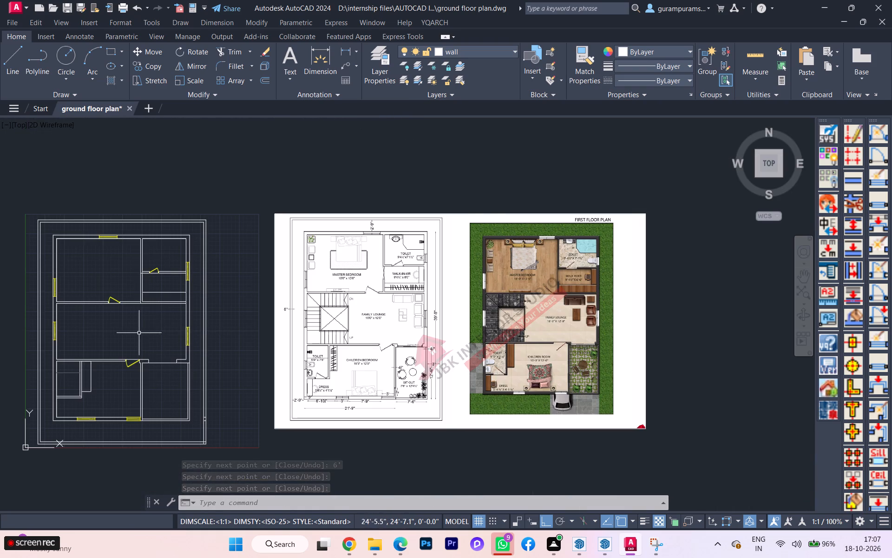
scroll(285, 330, up, 1)
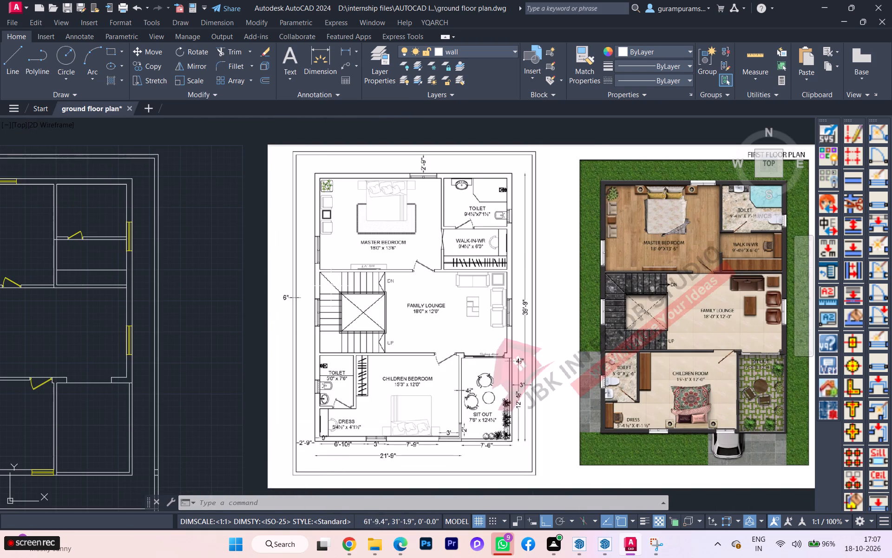
scroll(342, 278, up, 1)
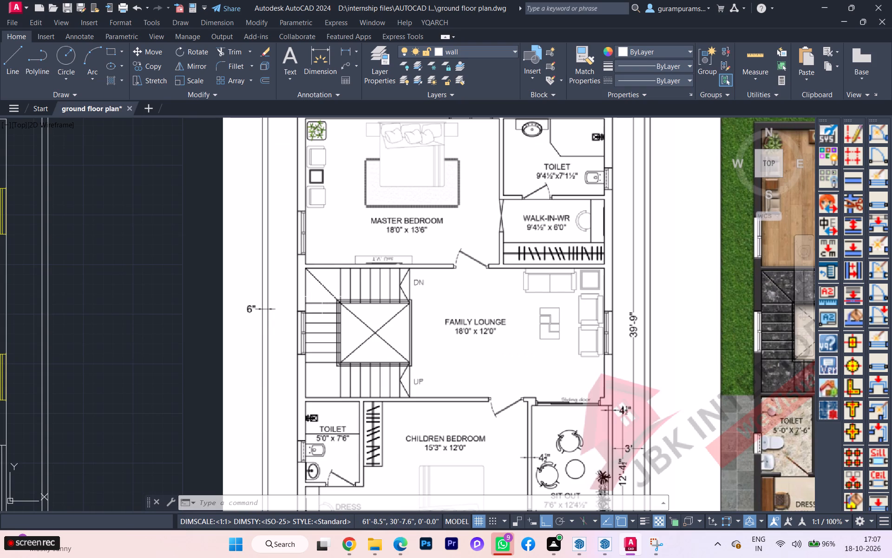
scroll(320, 299, down, 2)
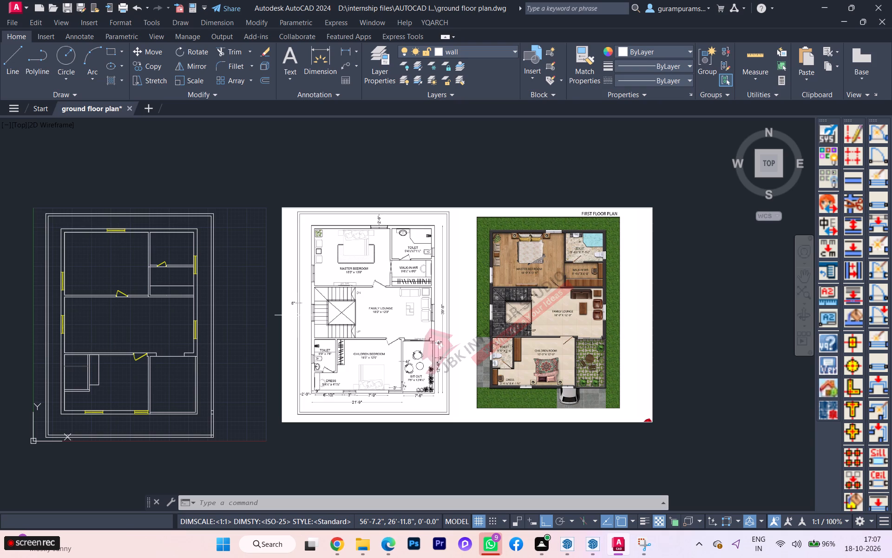
scroll(185, 319, up, 2)
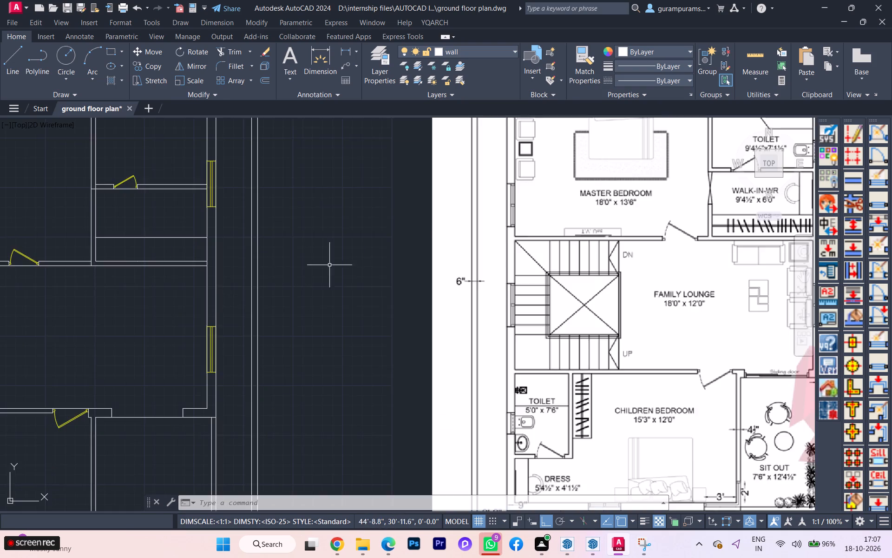
scroll(344, 261, down, 2)
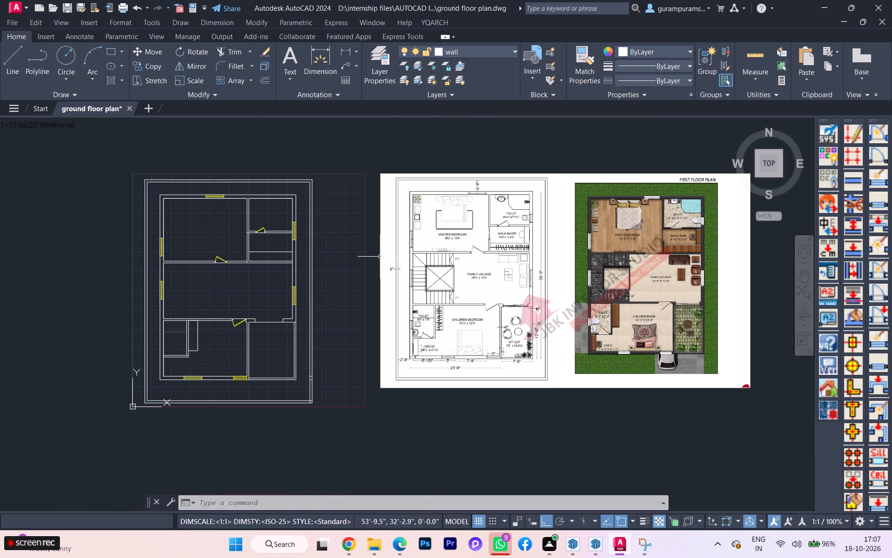
scroll(183, 295, up, 1)
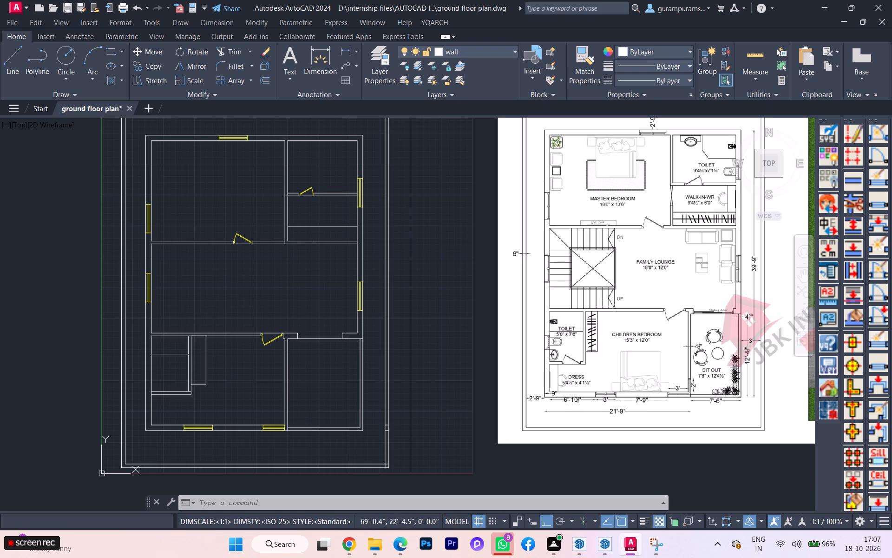
scroll(562, 323, up, 3)
scroll(562, 323, down, 2)
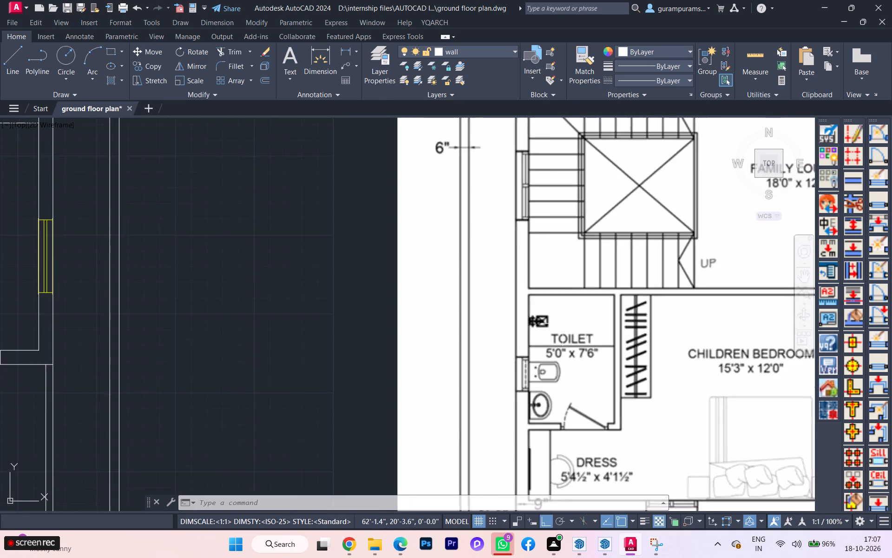
scroll(563, 324, down, 1)
scroll(453, 350, down, 1)
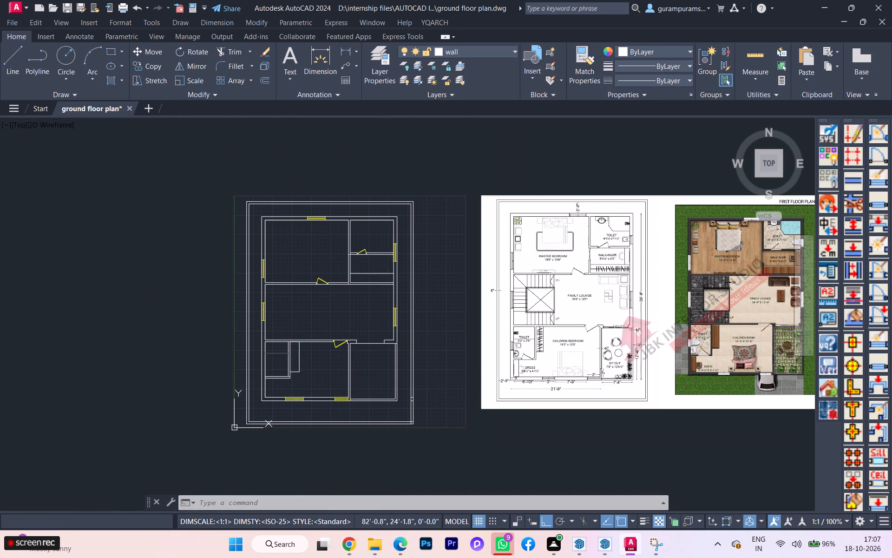
scroll(615, 316, up, 1)
scroll(479, 301, up, 1)
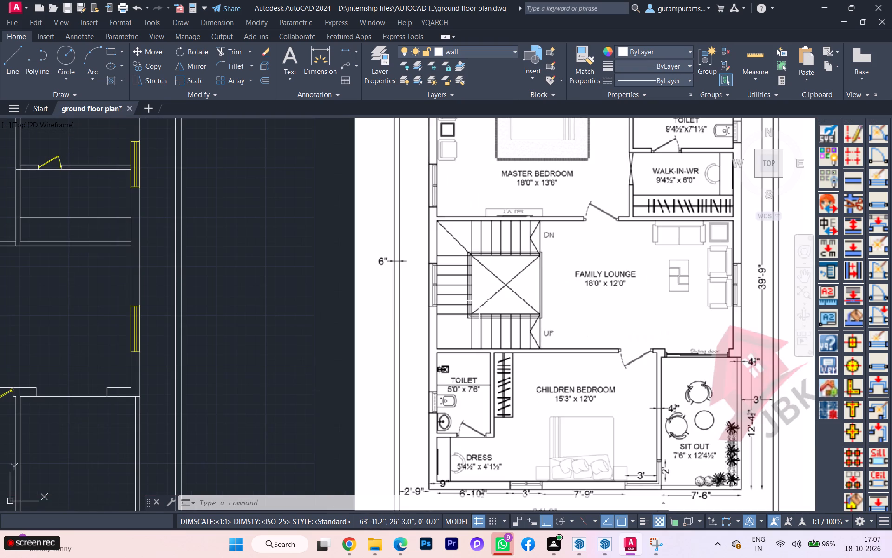
scroll(532, 295, up, 1)
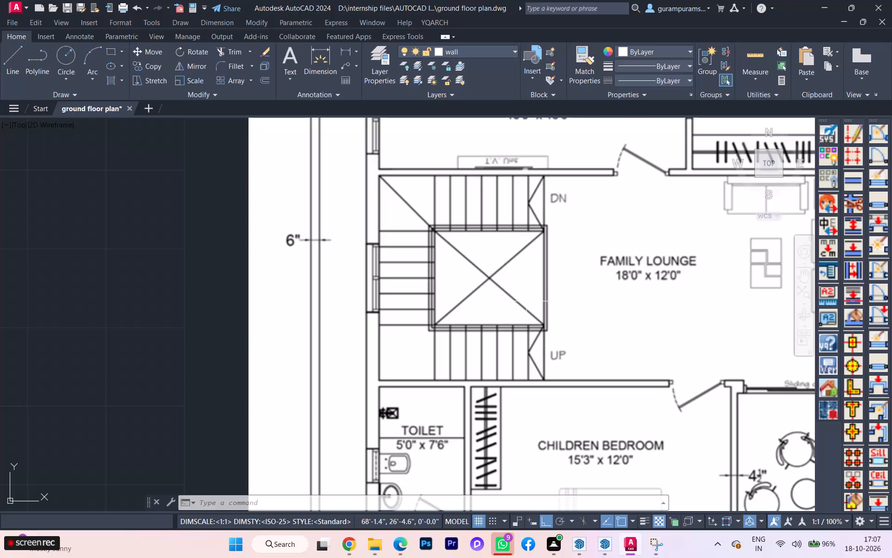
scroll(526, 301, down, 1)
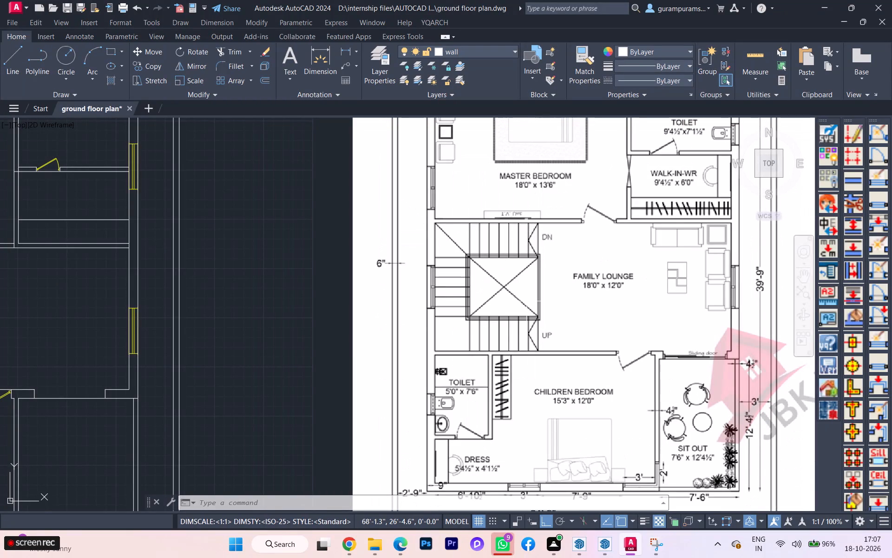
scroll(542, 215, up, 2)
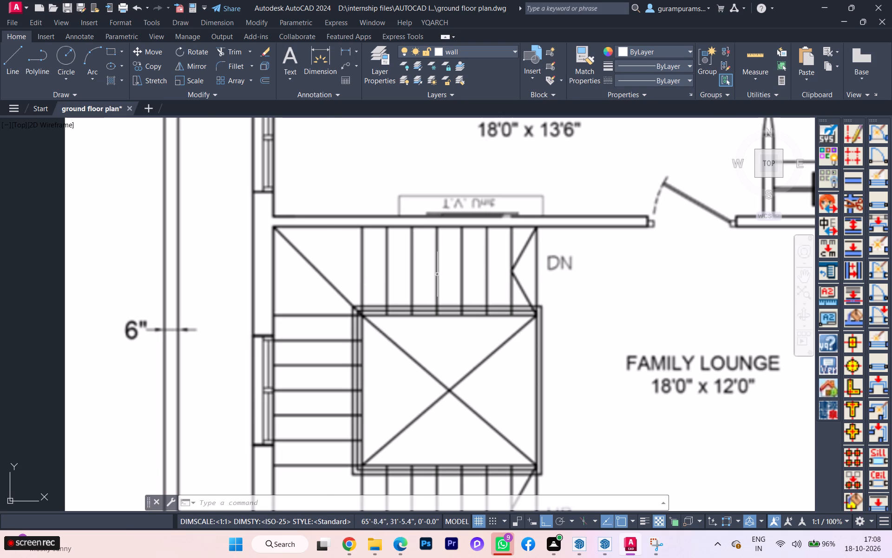
scroll(446, 273, down, 2)
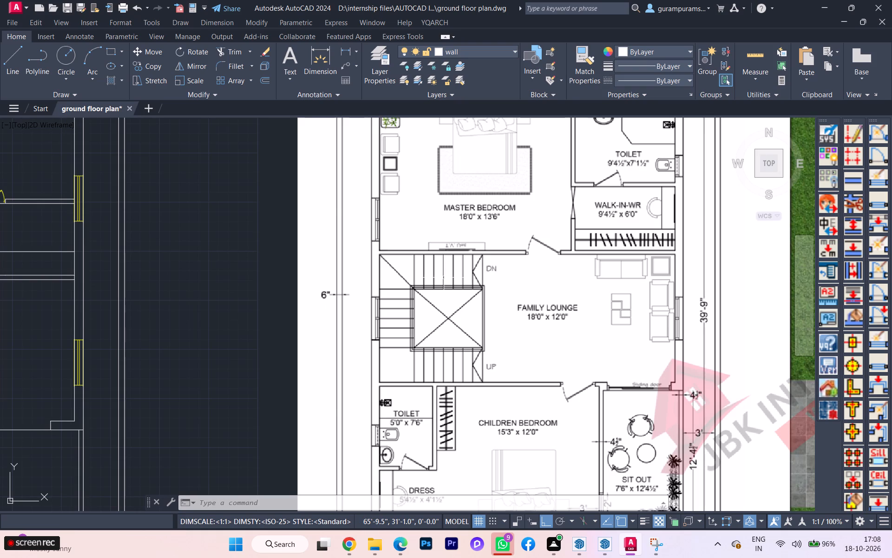
scroll(444, 278, down, 1)
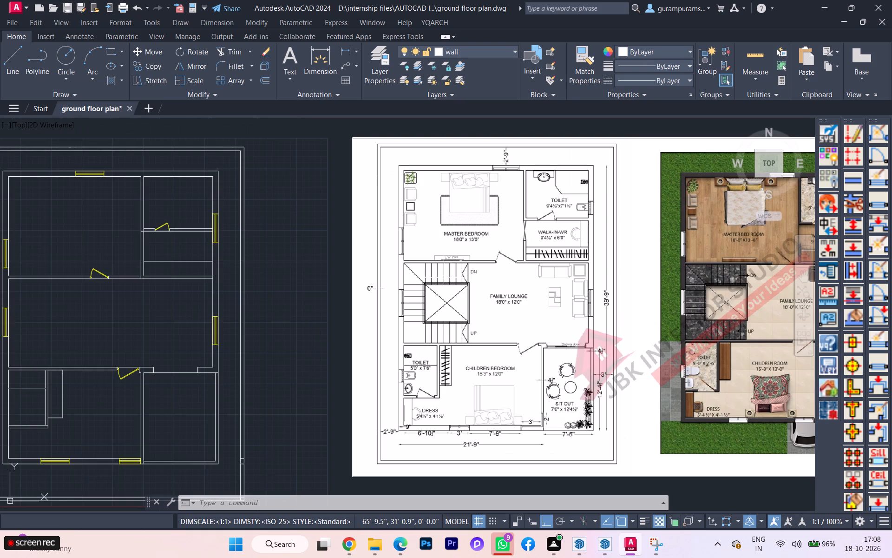
scroll(444, 278, down, 2)
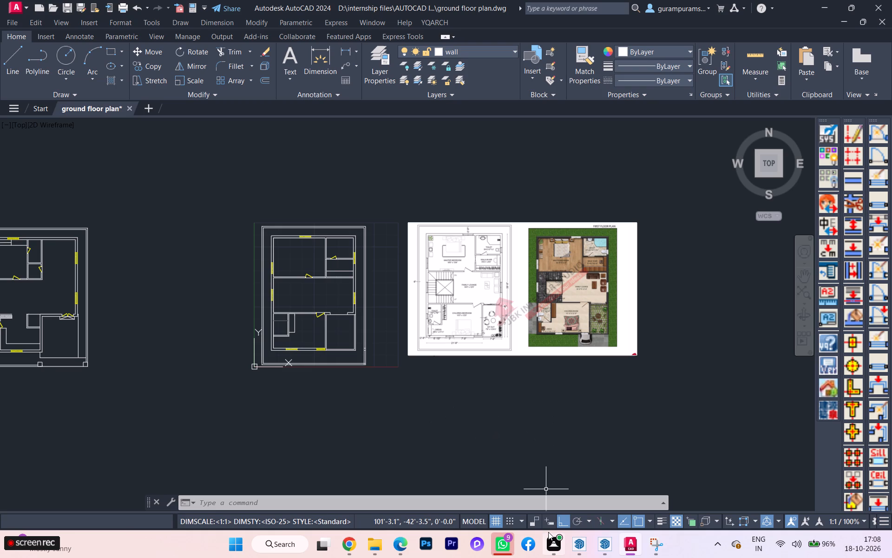
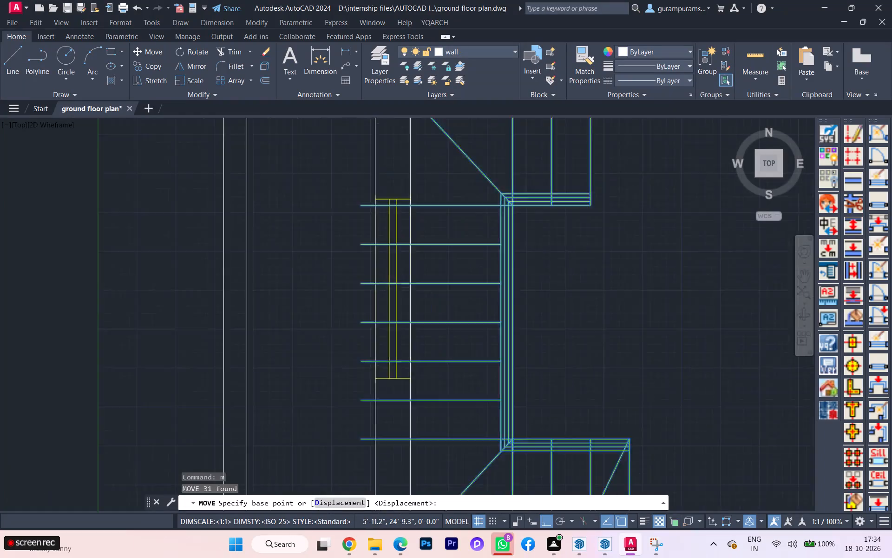
Move the staircase horizontally so the outer ends of its middle treads meet the inner face of the left exterior wall.
scroll(316, 327, down, 7)
scroll(321, 326, up, 1)
scroll(324, 326, down, 5)
click(296, 295)
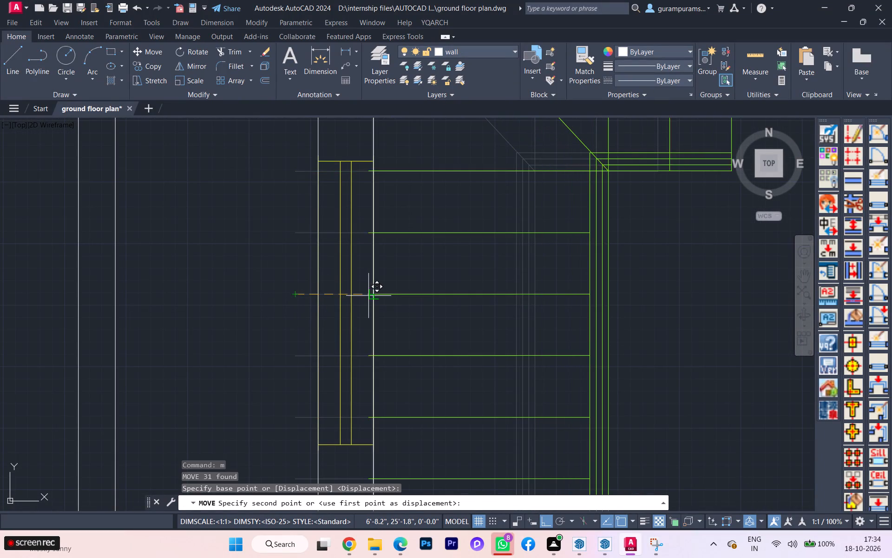
click(374, 295)
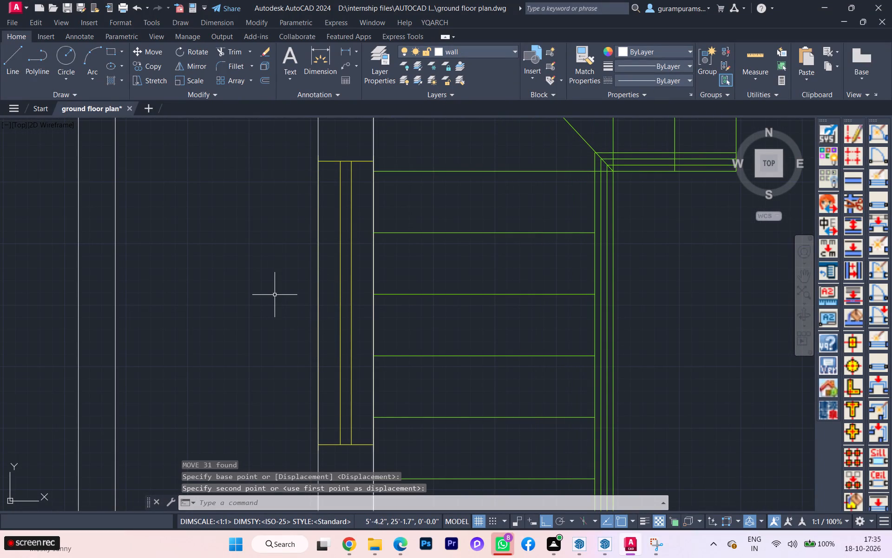
Move the staircase vertically so its bottom-left winder corner meets the lower-left inside corner of the stair room.
key(space)
scroll(329, 317, down, 3)
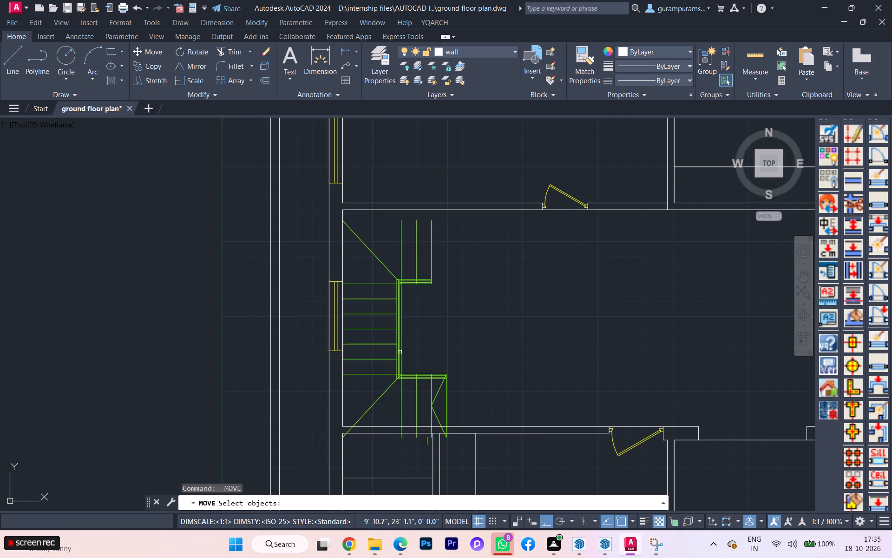
click(400, 376)
key(Return)
scroll(339, 432, up, 1)
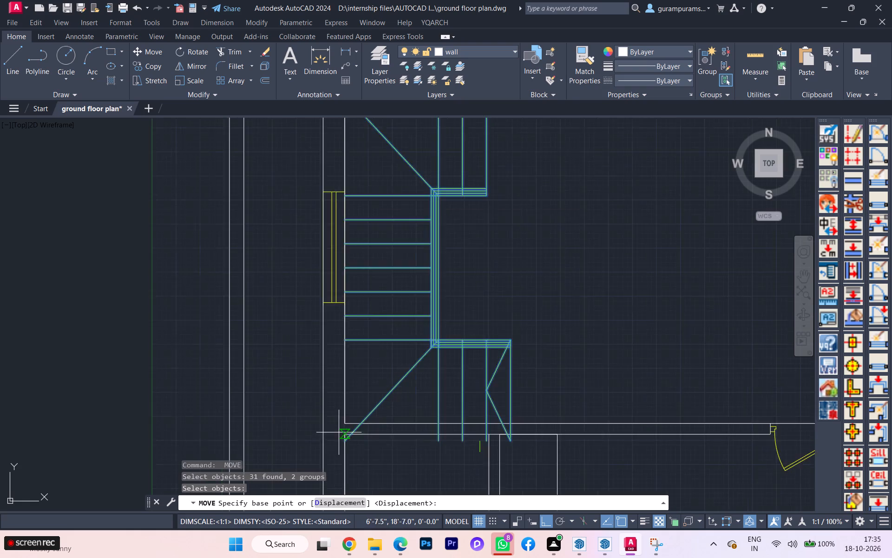
scroll(339, 432, up, 1)
click(351, 450)
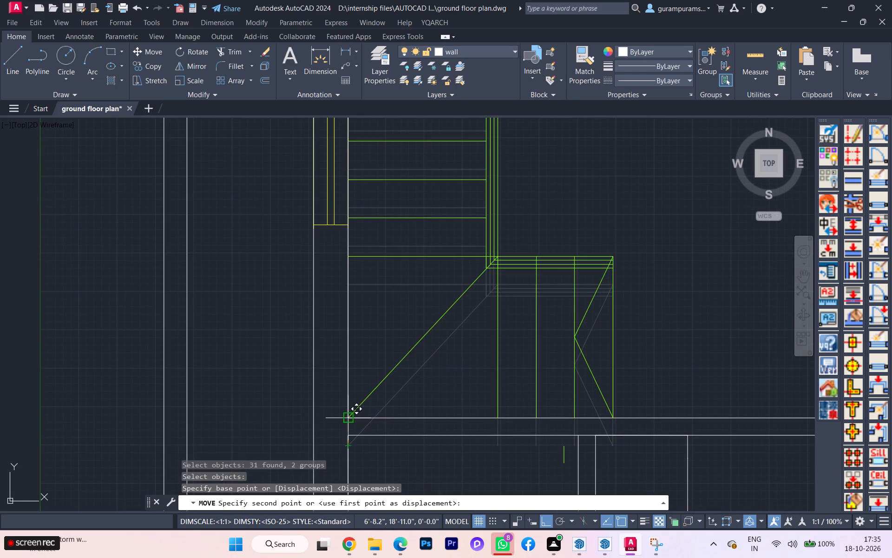
click(353, 417)
key(space)
scroll(349, 413, down, 2)
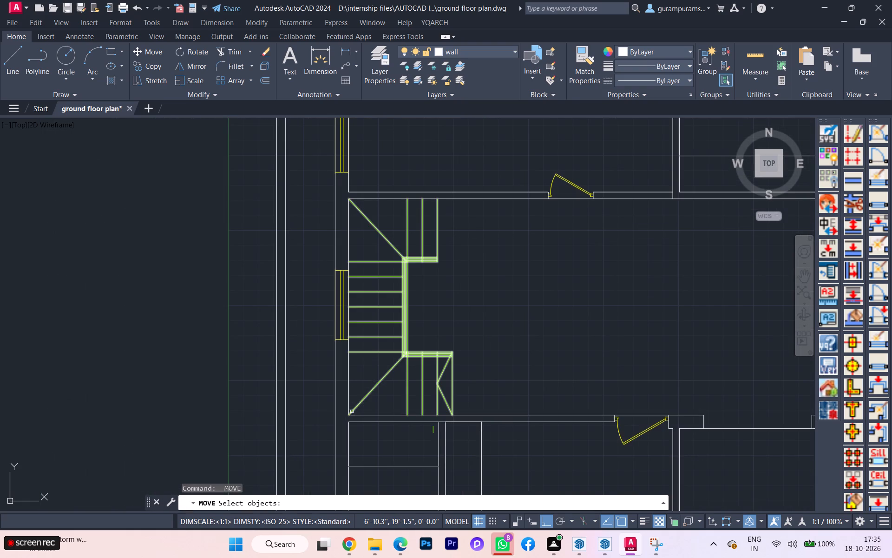
key(Escape)
Erase the stray short line just below the staircase's lower flight.
scroll(444, 429, up, 2)
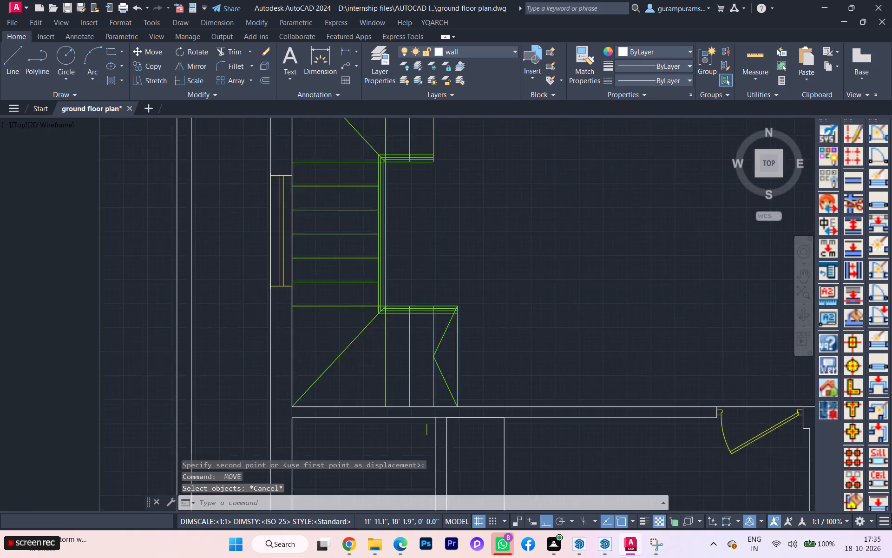
click(418, 434)
key(Delete)
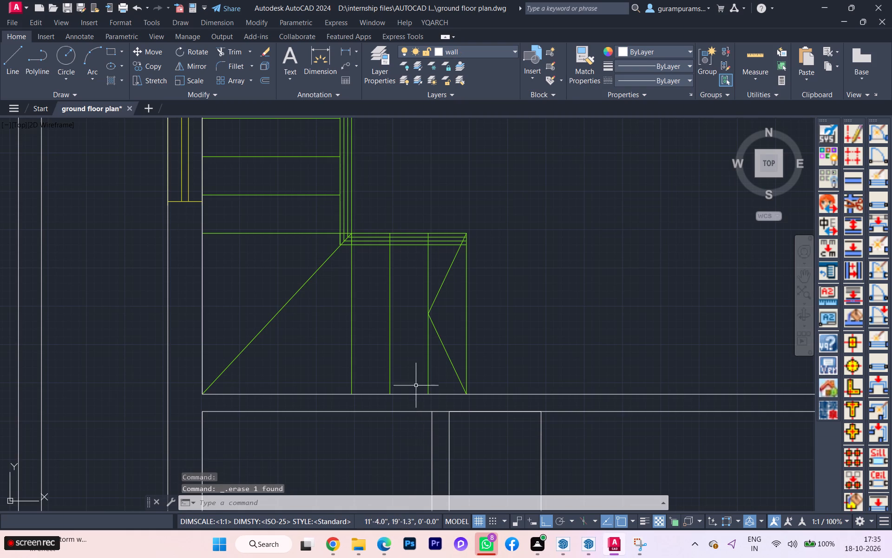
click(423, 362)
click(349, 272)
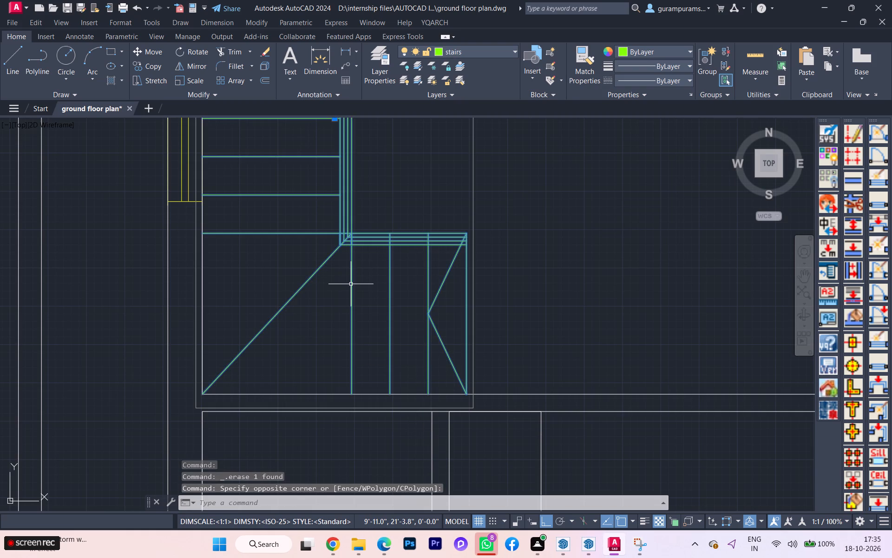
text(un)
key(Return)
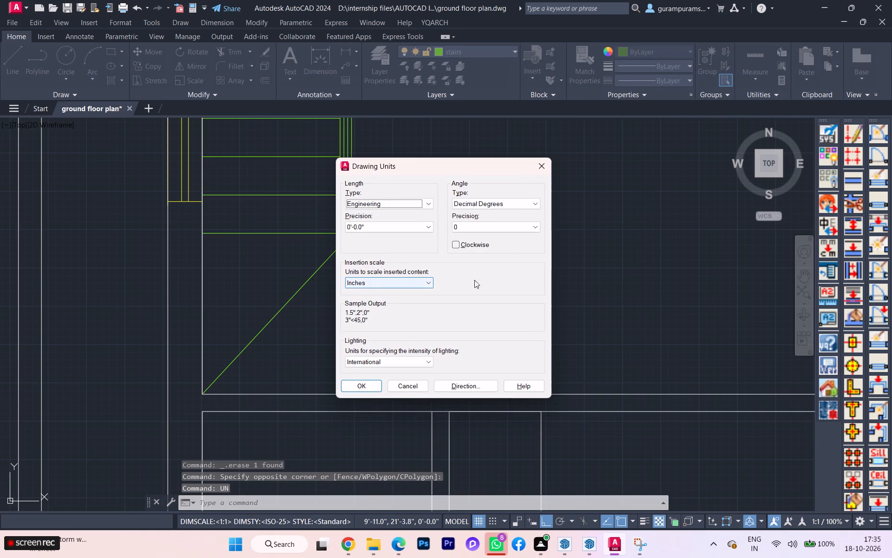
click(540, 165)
Ungroup the staircase linework, accepting the first group its objects belong to.
key(u)
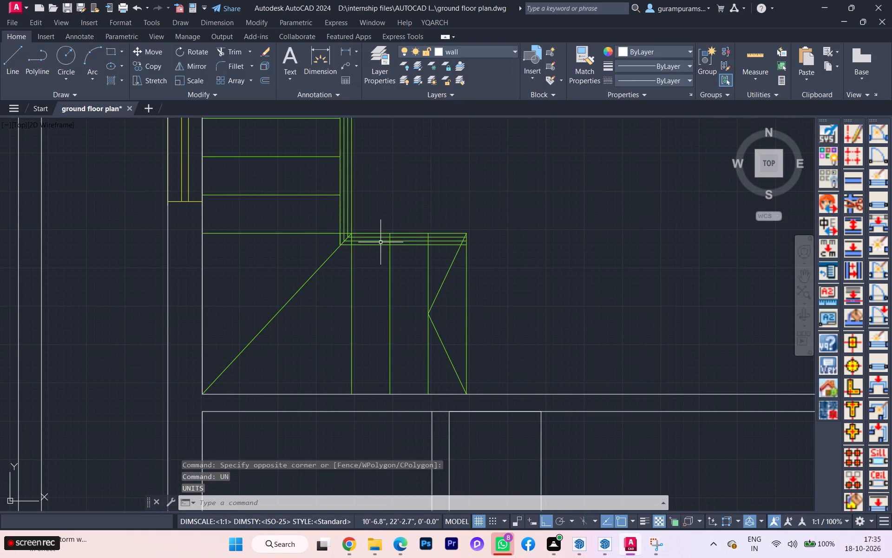
key(n)
key(g)
key(Return)
click(357, 239)
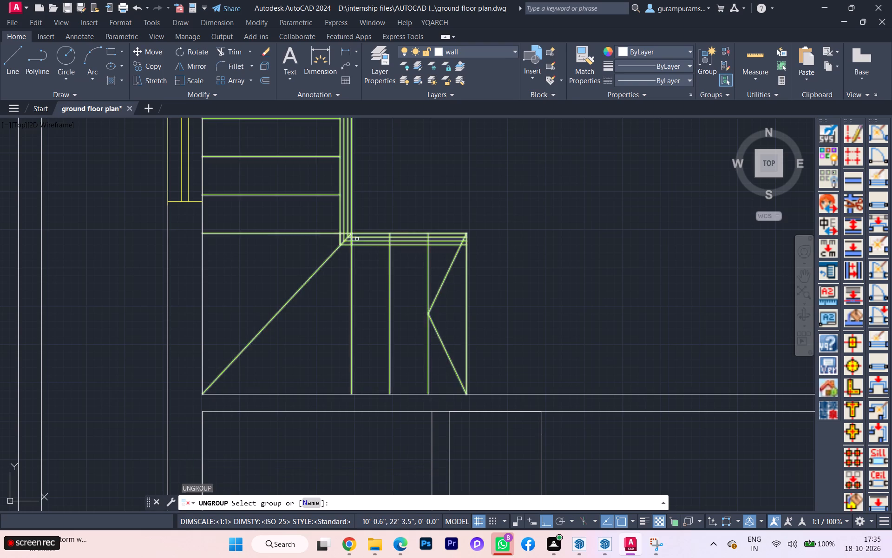
key(Return)
click(387, 239)
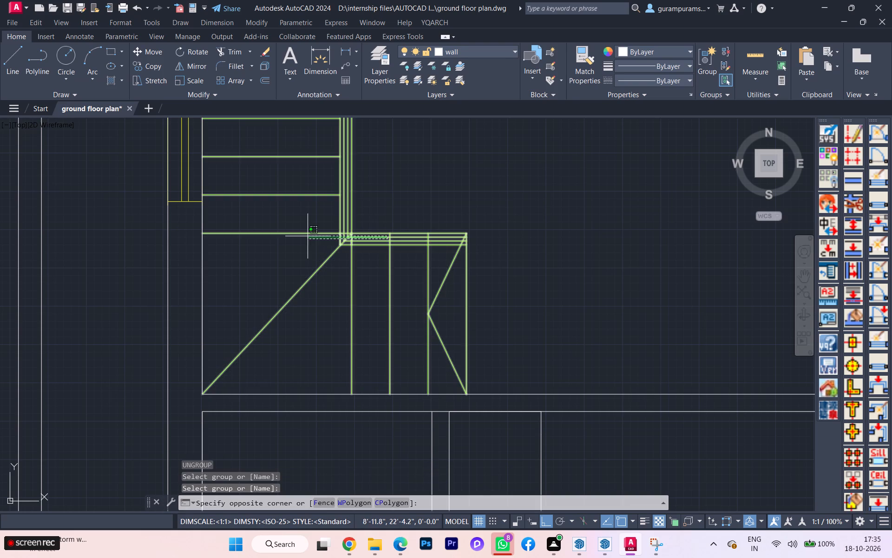
click(308, 236)
text(ung)
key(Return)
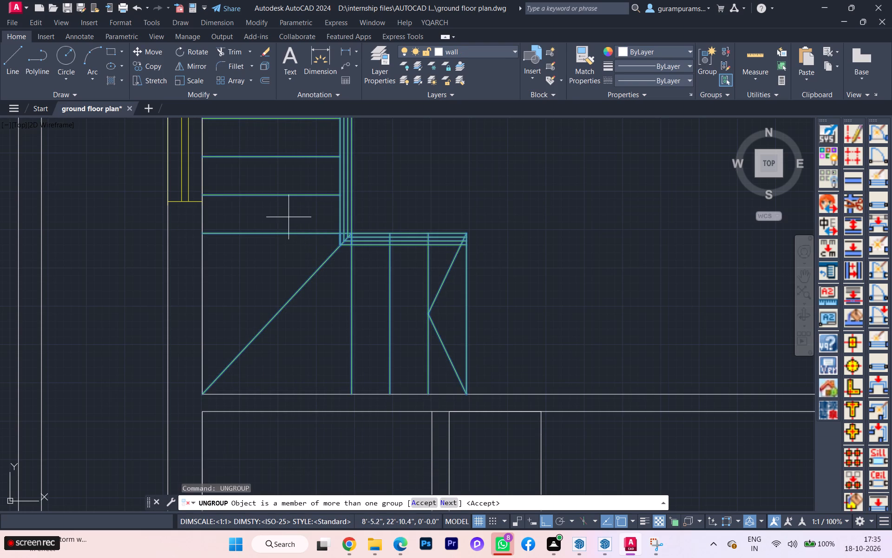
click(275, 232)
key(Return)
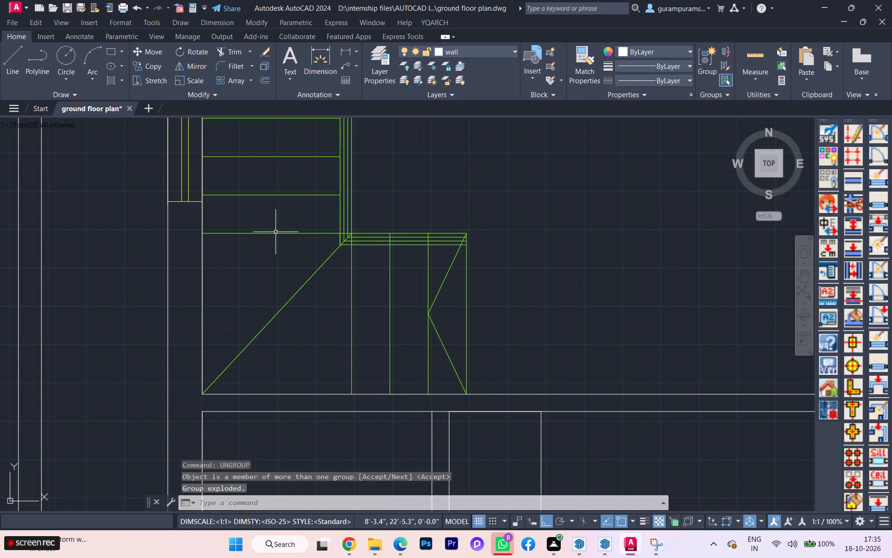
Ungroup the remaining staircase group.
scroll(370, 266, down, 1)
click(363, 251)
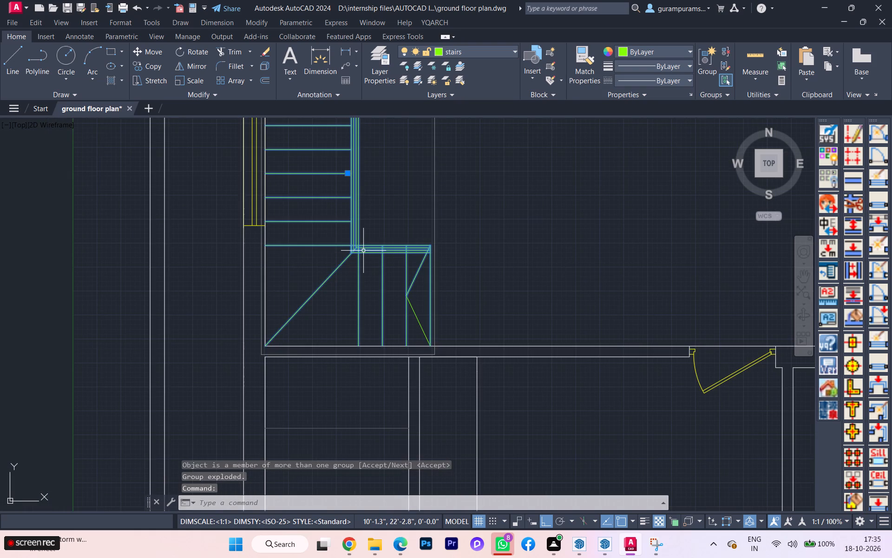
text(ung)
key(Return)
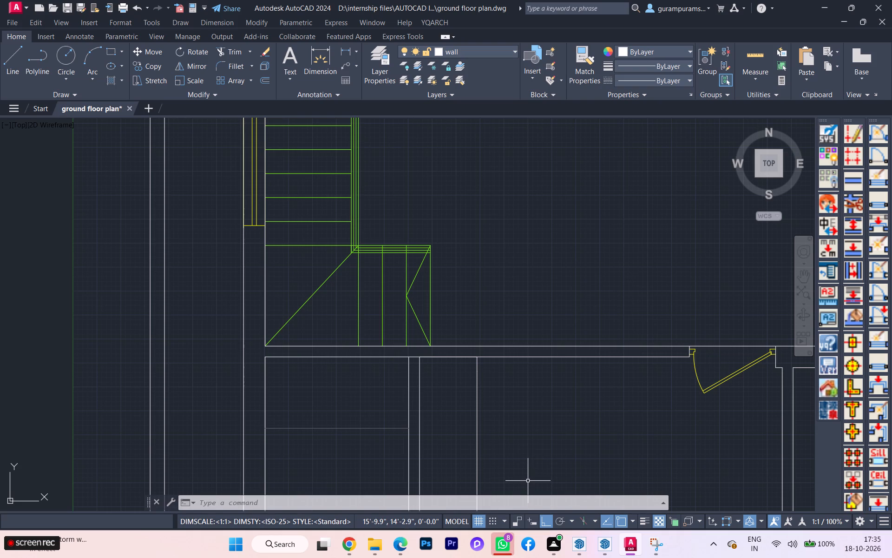
Compare the drawn staircase with the one in the reference first floor plan image, examining the treads of both flights.
scroll(419, 476, down, 2)
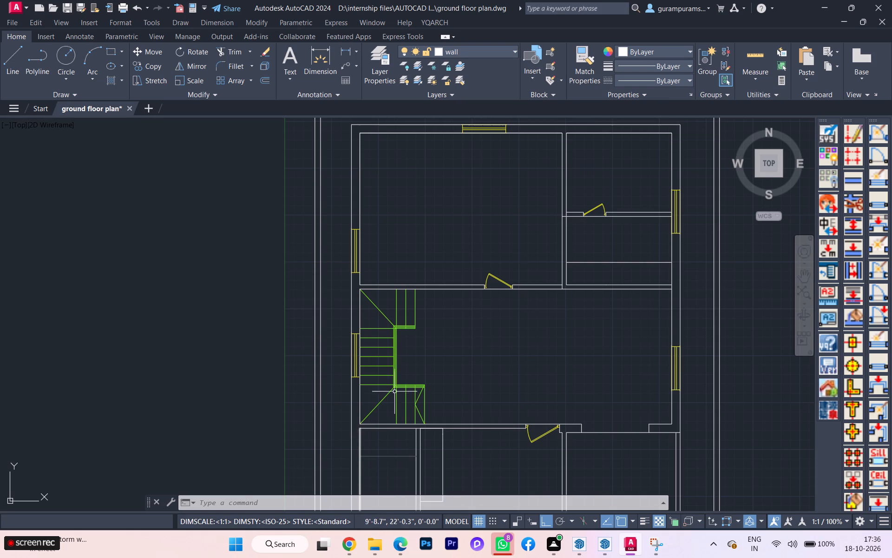
scroll(393, 379, down, 2)
scroll(420, 346, up, 4)
scroll(305, 352, down, 3)
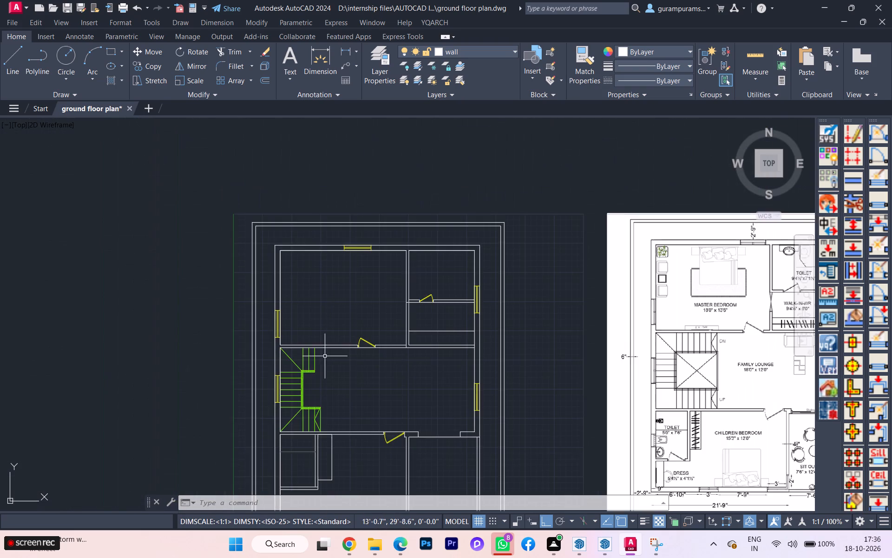
scroll(501, 365, down, 1)
scroll(727, 367, down, 1)
scroll(733, 367, up, 1)
scroll(679, 361, up, 2)
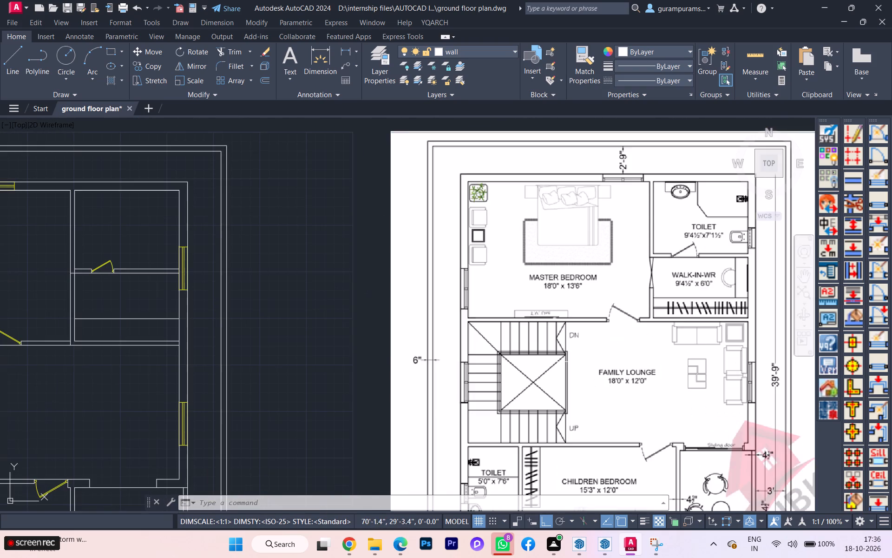
scroll(471, 372, up, 1)
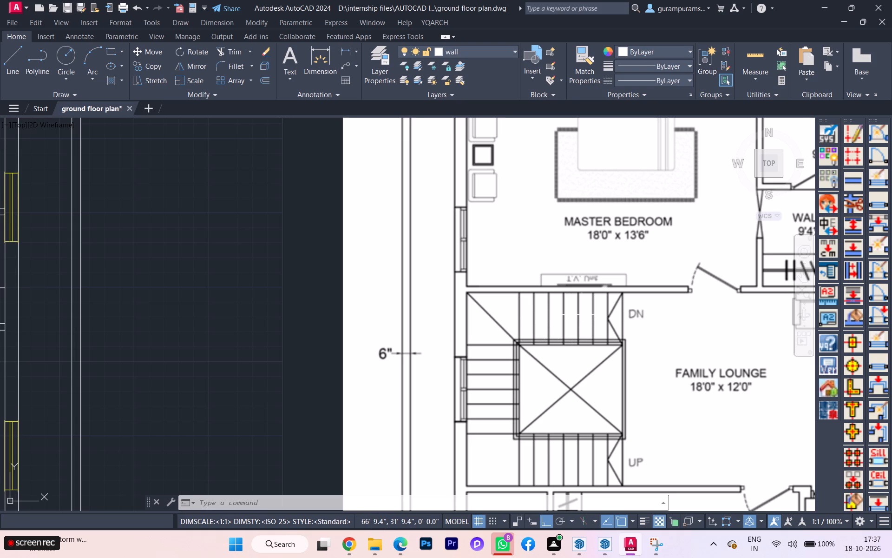
scroll(630, 329, down, 1)
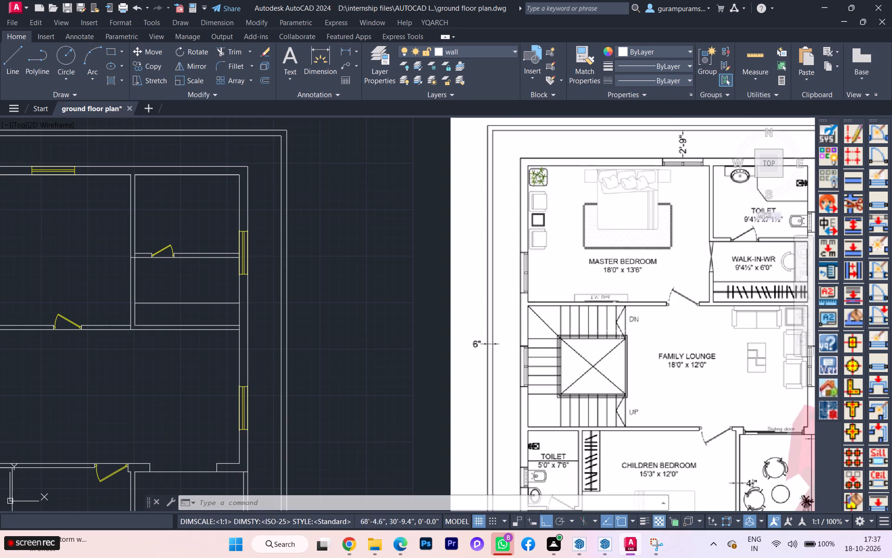
scroll(374, 319, down, 1)
scroll(506, 311, down, 1)
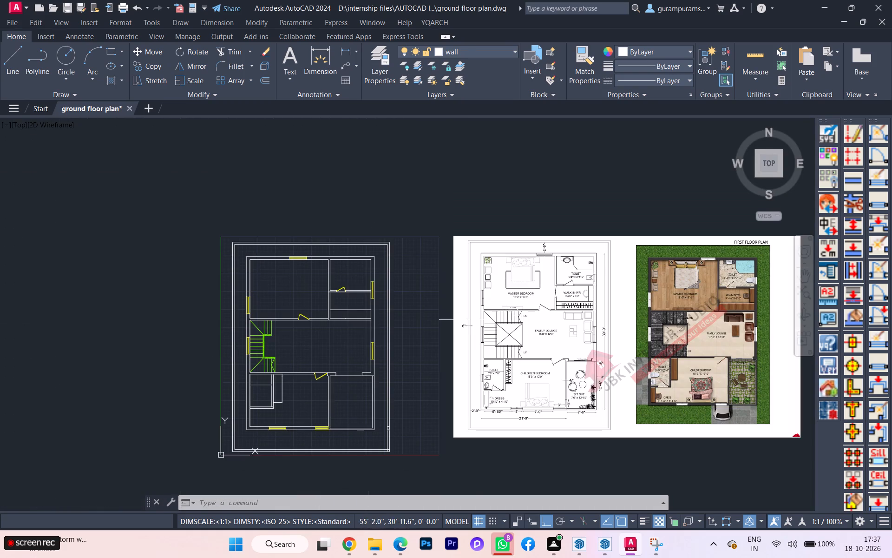
scroll(245, 344, up, 2)
scroll(289, 324, up, 2)
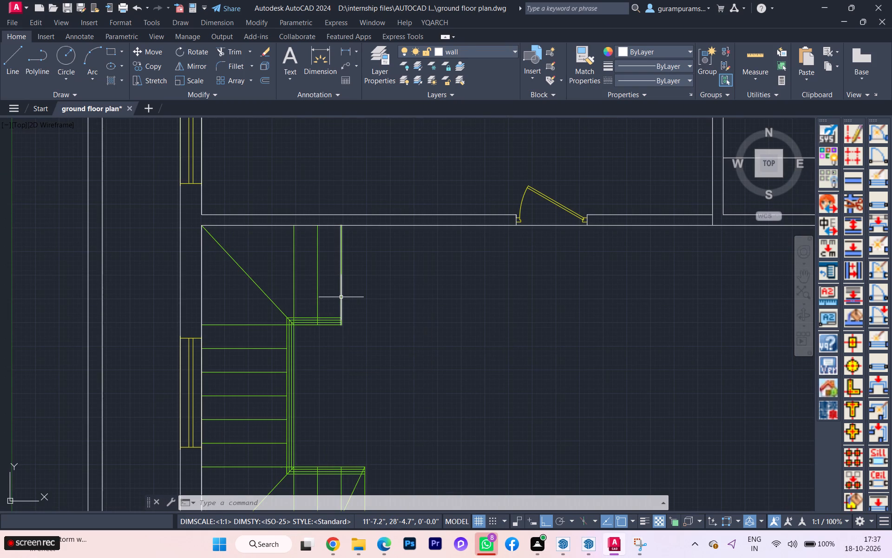
scroll(286, 302, down, 3)
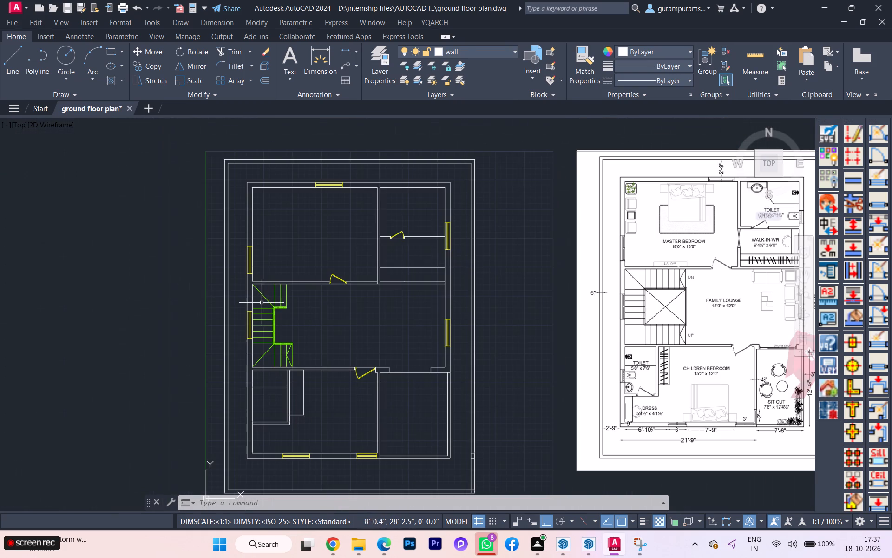
scroll(702, 295, up, 2)
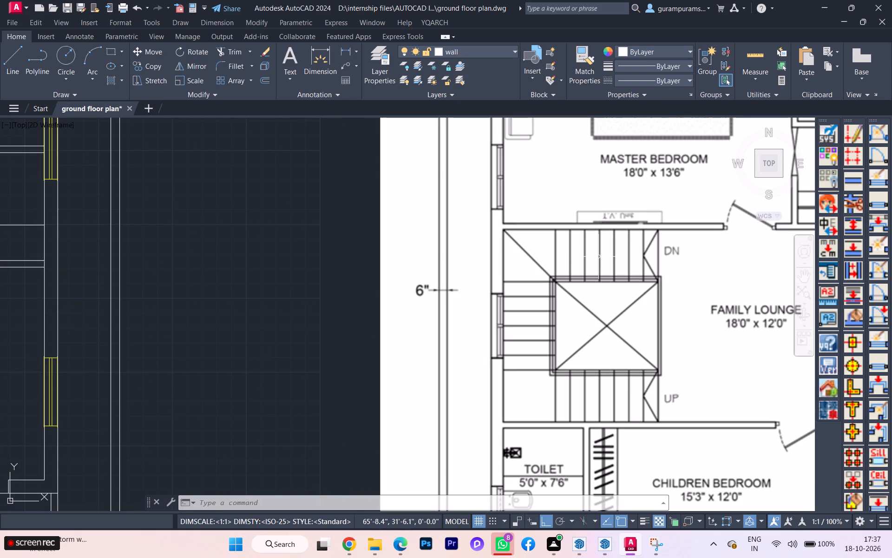
scroll(607, 267, down, 2)
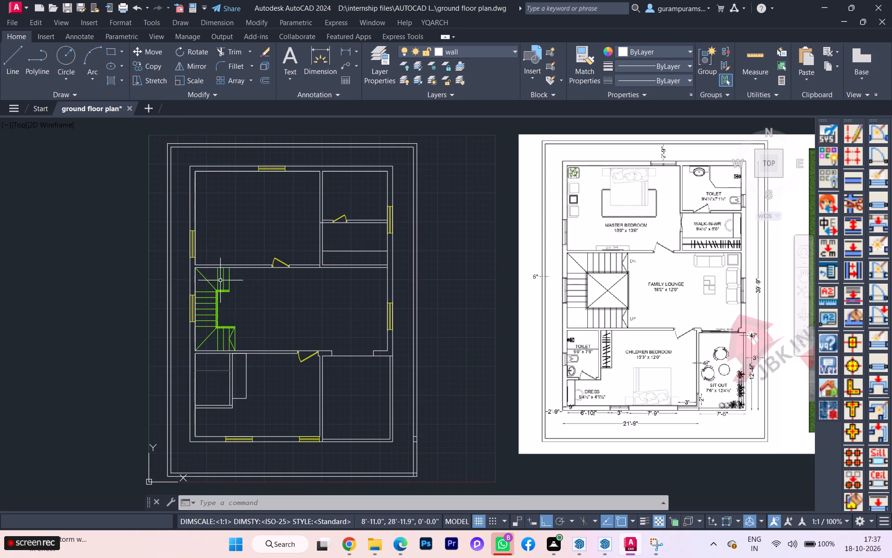
Copy the upper flight's end tread line as an array of 6 items at 10-inch spacing, continuing the flight away from the winder.
scroll(236, 279, up, 3)
click(211, 293)
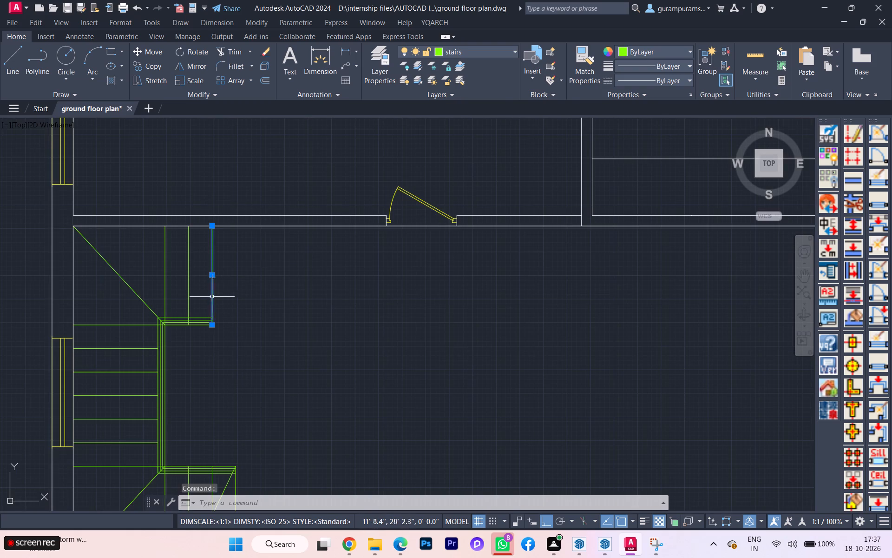
scroll(216, 323, up, 2)
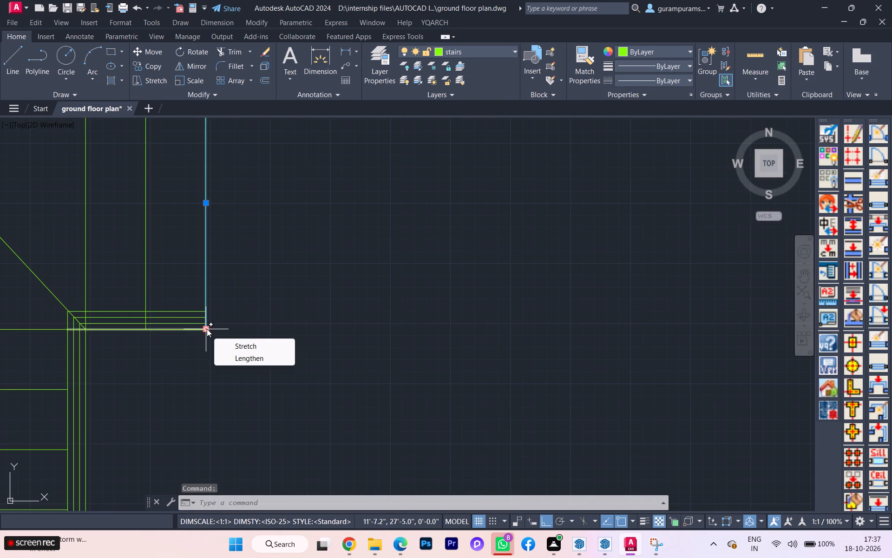
key(m)
key(c)
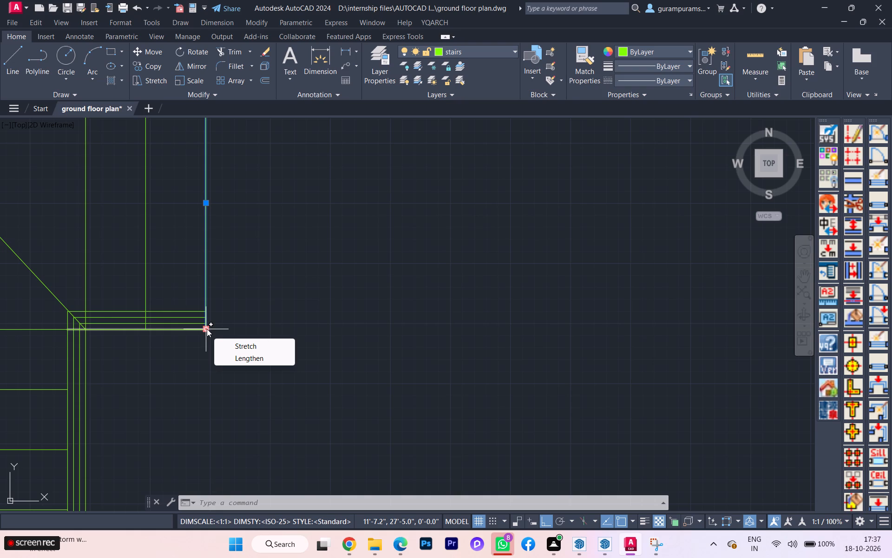
key(Escape)
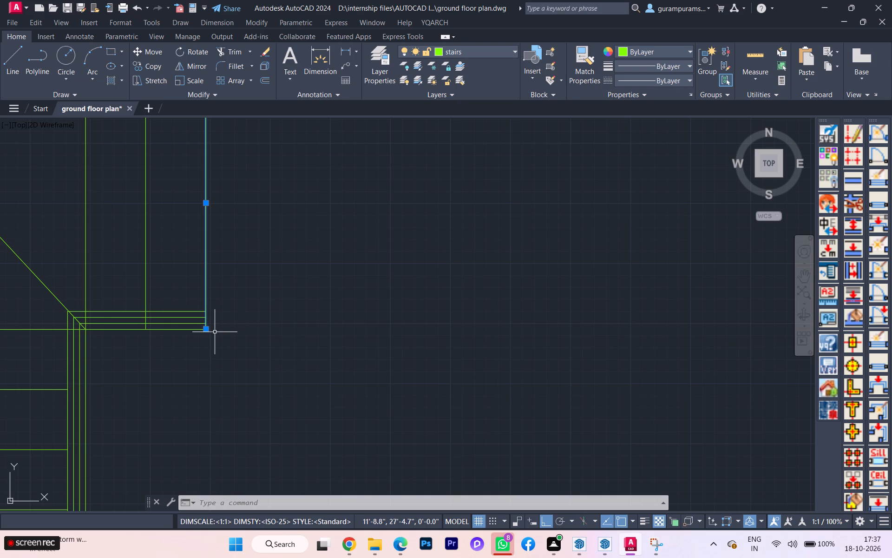
key(c)
key(o)
key(Return)
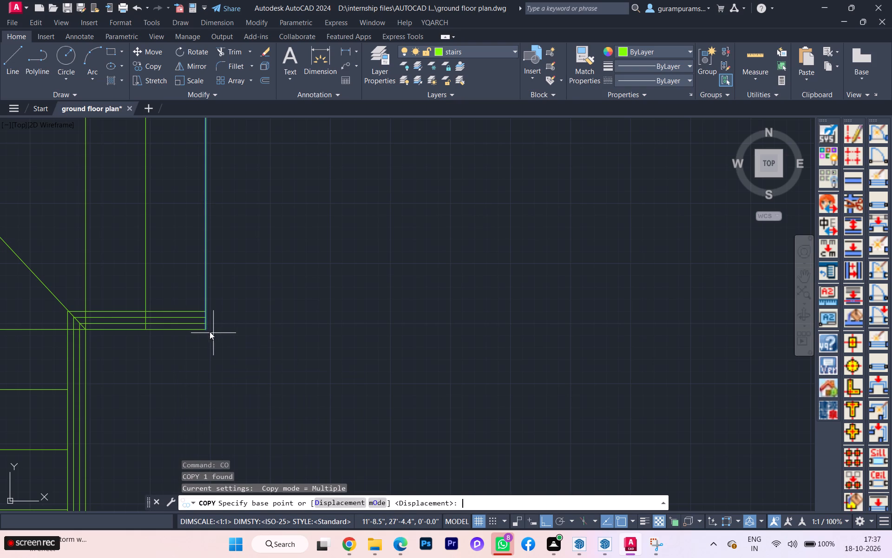
click(209, 330)
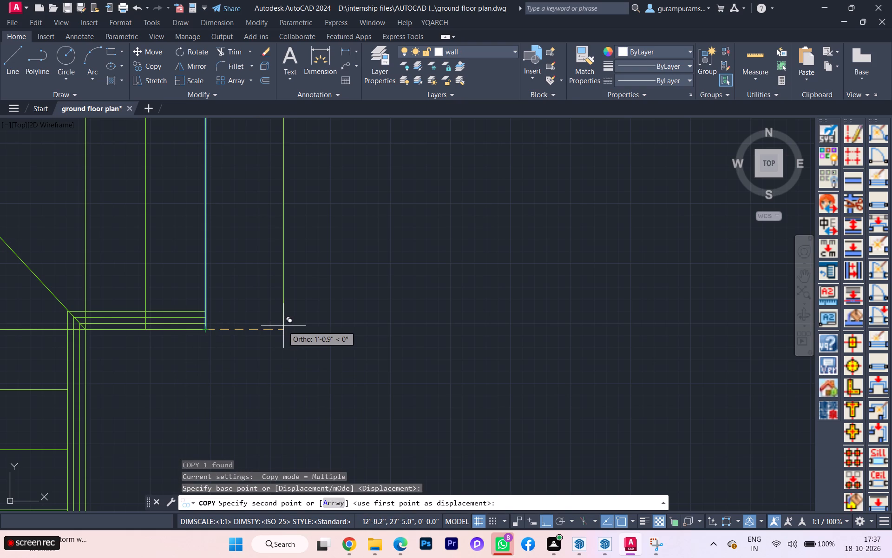
key(a)
key(Return)
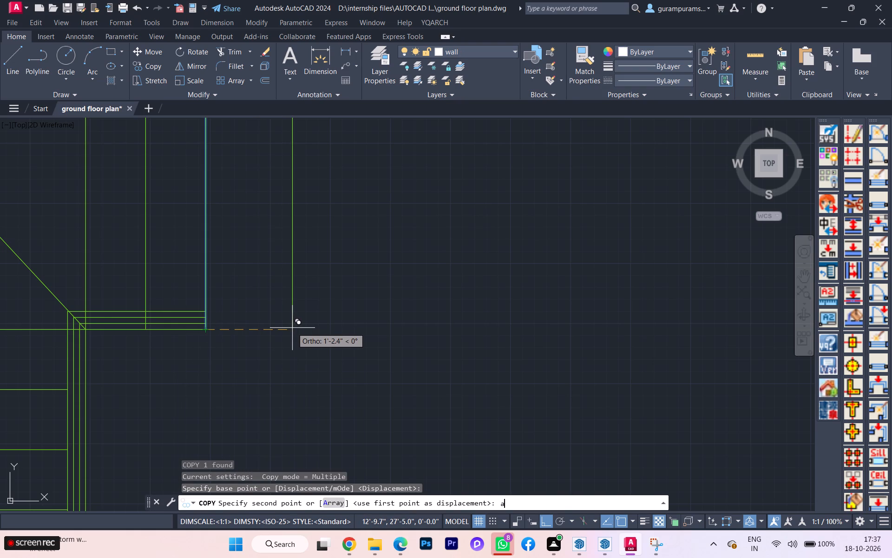
key(6)
key(Return)
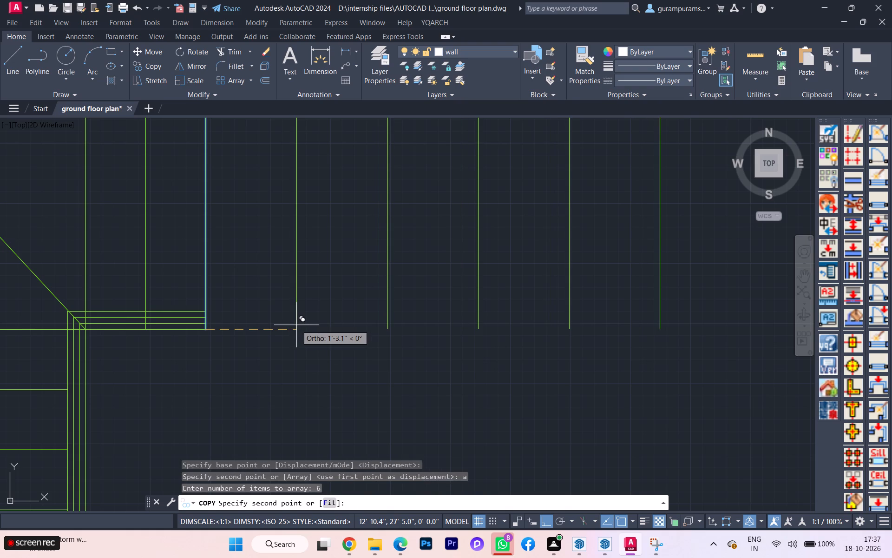
text(10)
key(Return)
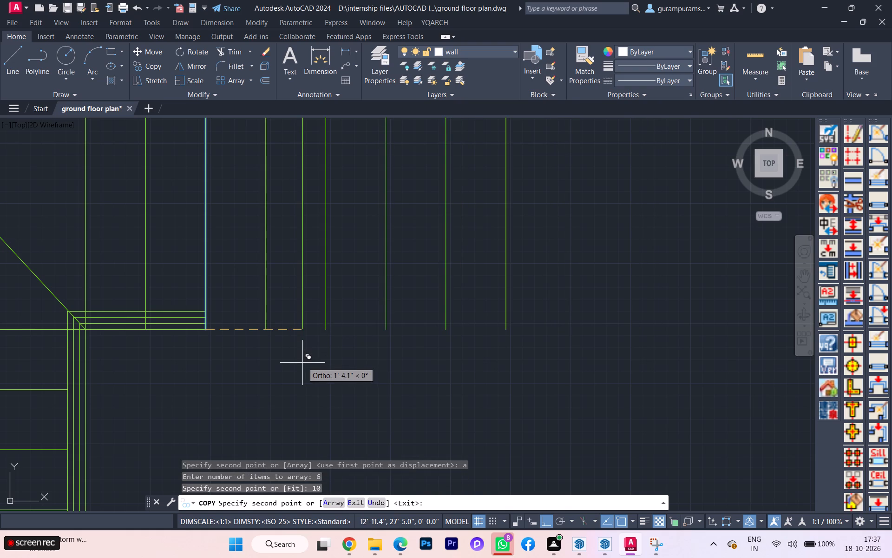
middle_click(302, 363)
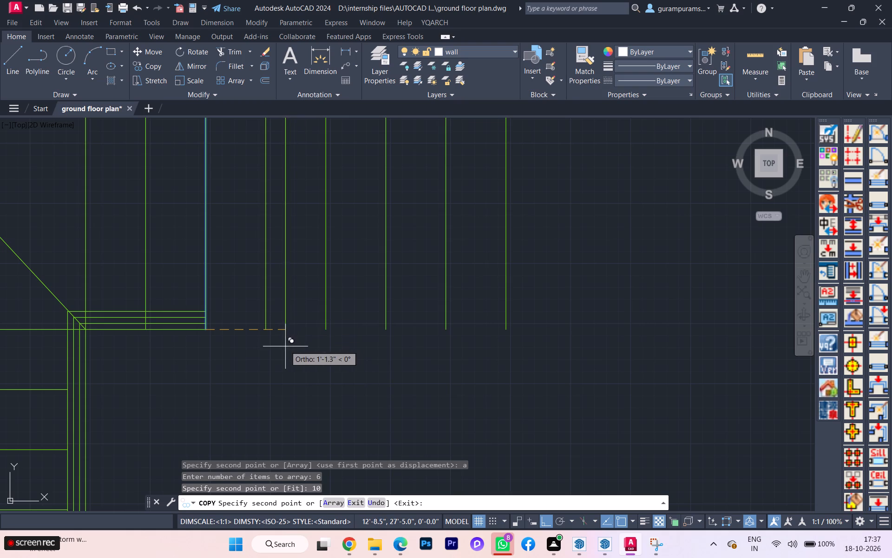
key(Escape)
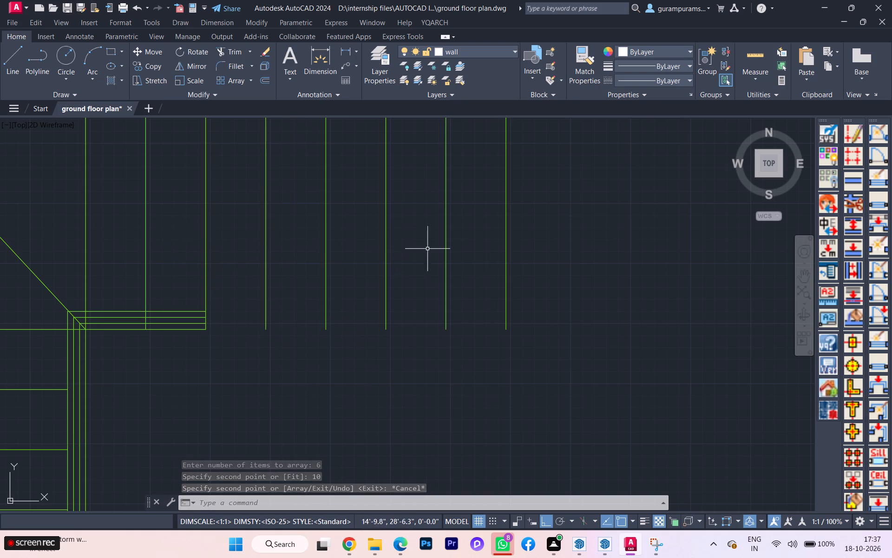
Extend the upper flight's horizontal handrail lines across the new treads to the last tread line.
scroll(458, 292, down, 1)
scroll(360, 326, down, 1)
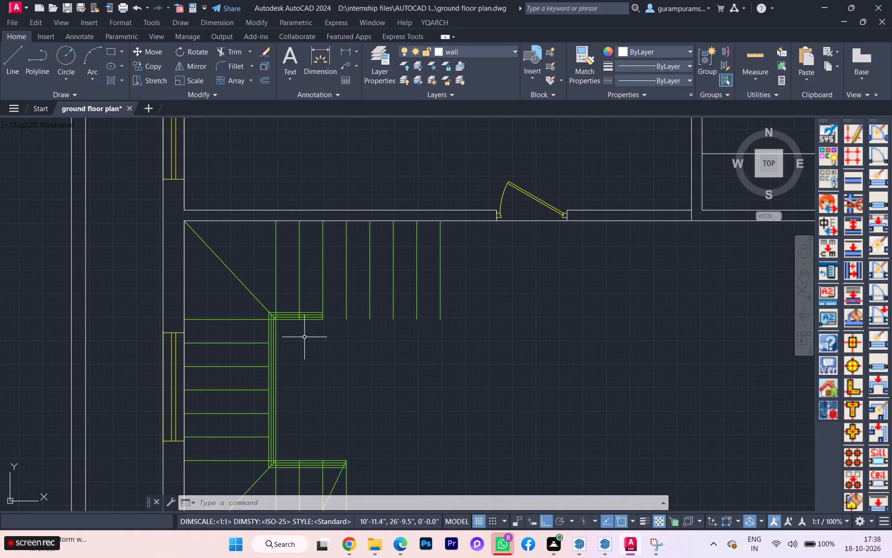
key(Escape)
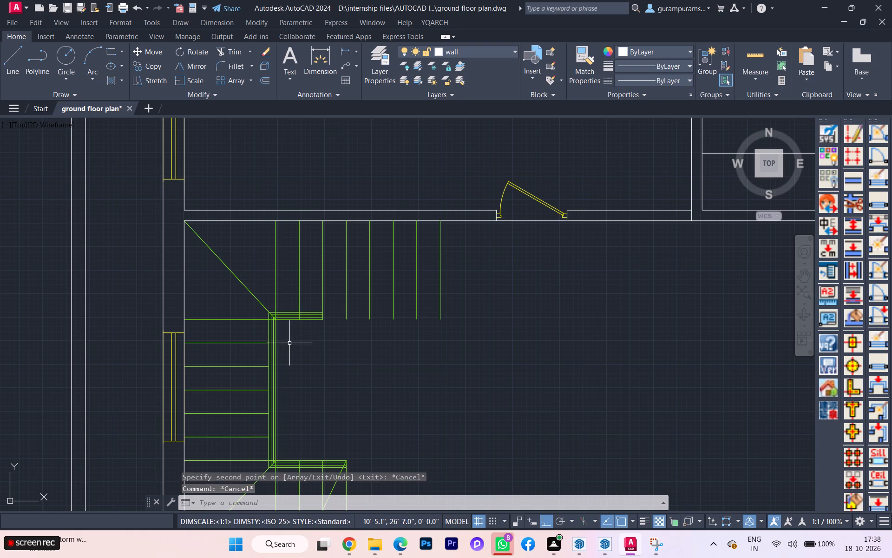
text(ex)
key(Return)
scroll(292, 333, up, 1)
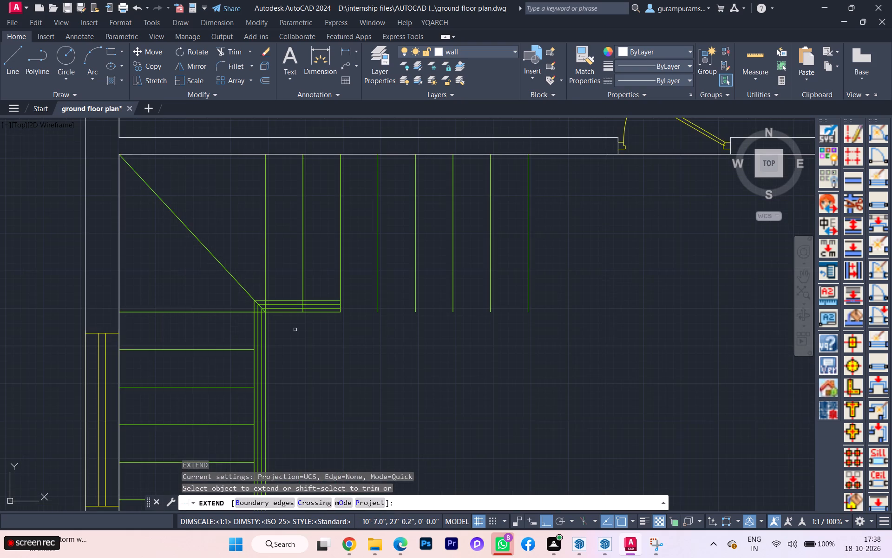
click(308, 506)
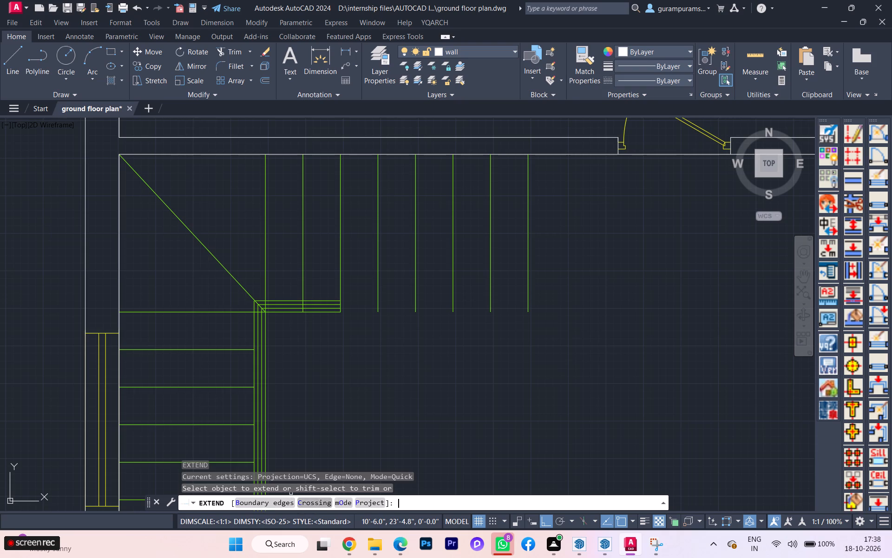
click(323, 351)
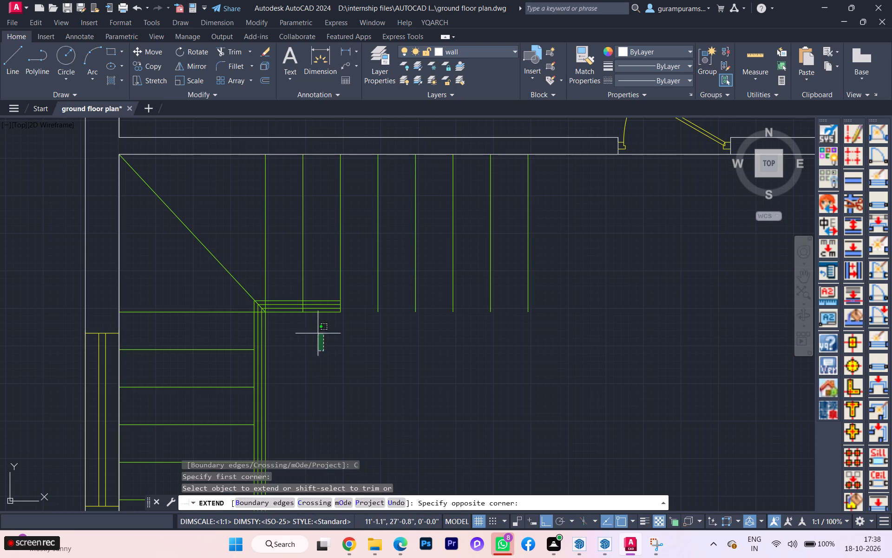
click(323, 279)
click(366, 337)
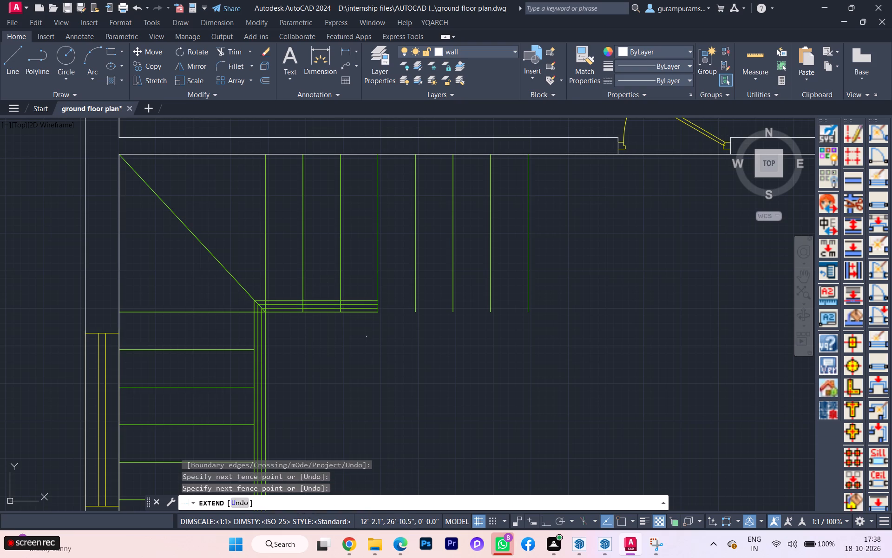
click(358, 274)
click(439, 368)
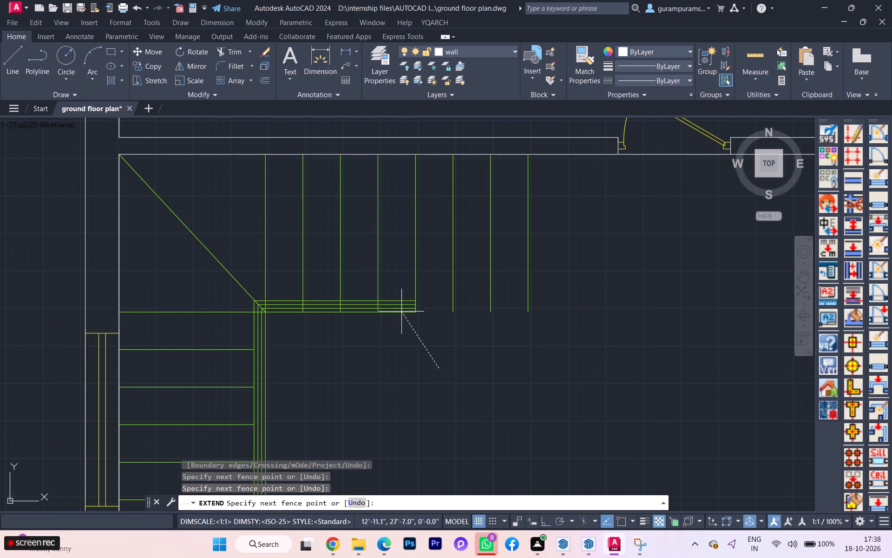
click(397, 284)
click(498, 366)
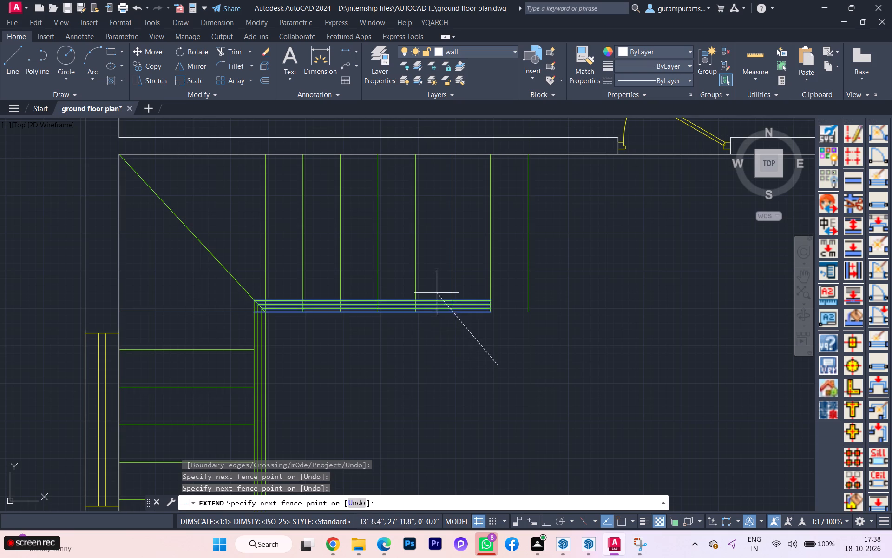
click(431, 276)
drag(457, 352, 446, 334)
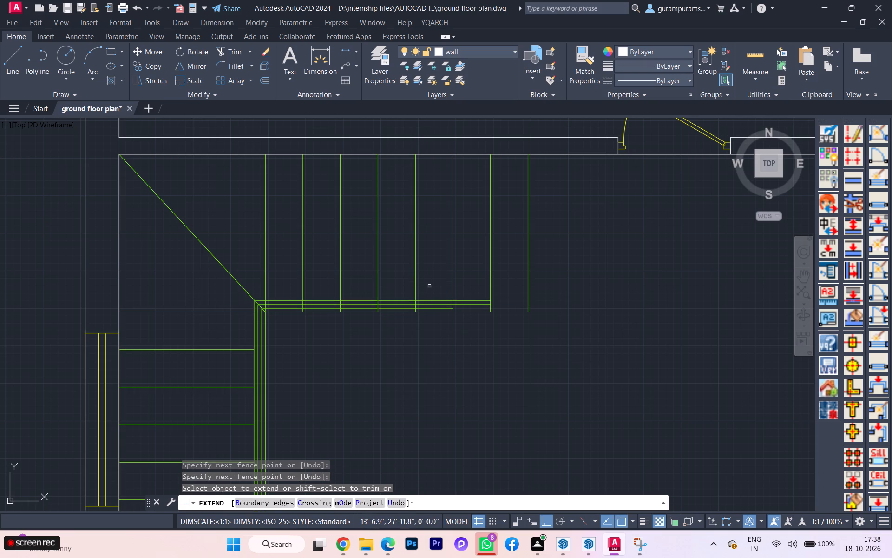
click(440, 339)
click(434, 281)
click(493, 350)
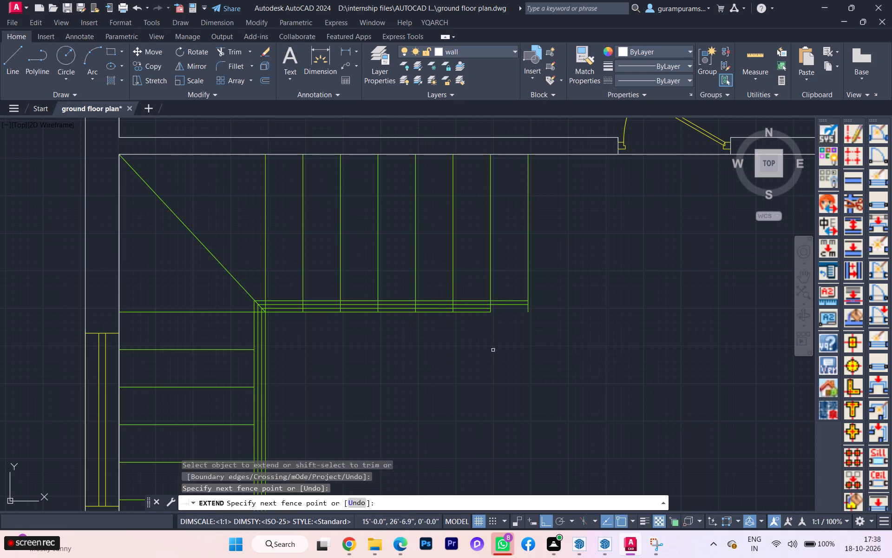
click(469, 286)
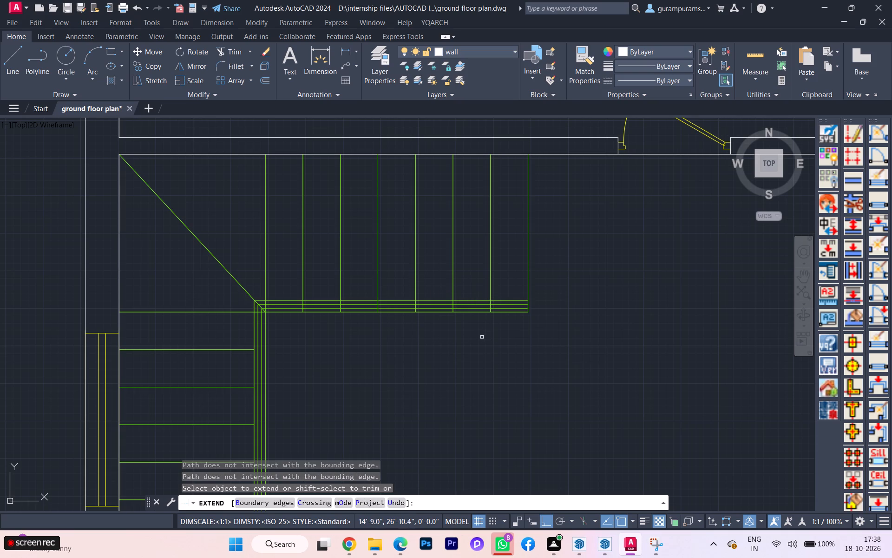
key(Escape)
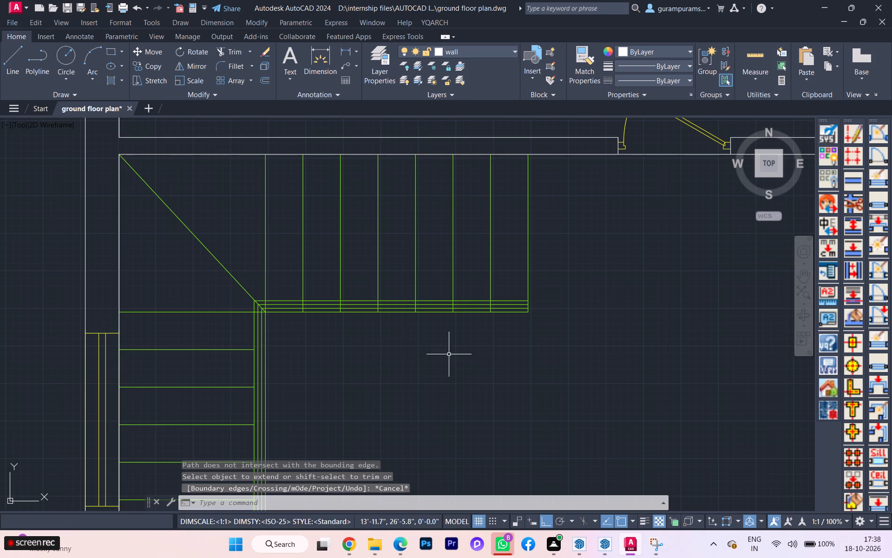
Erase the two diagonal break lines at the end of the staircase's lower flight.
scroll(374, 357, down, 3)
scroll(297, 323, down, 1)
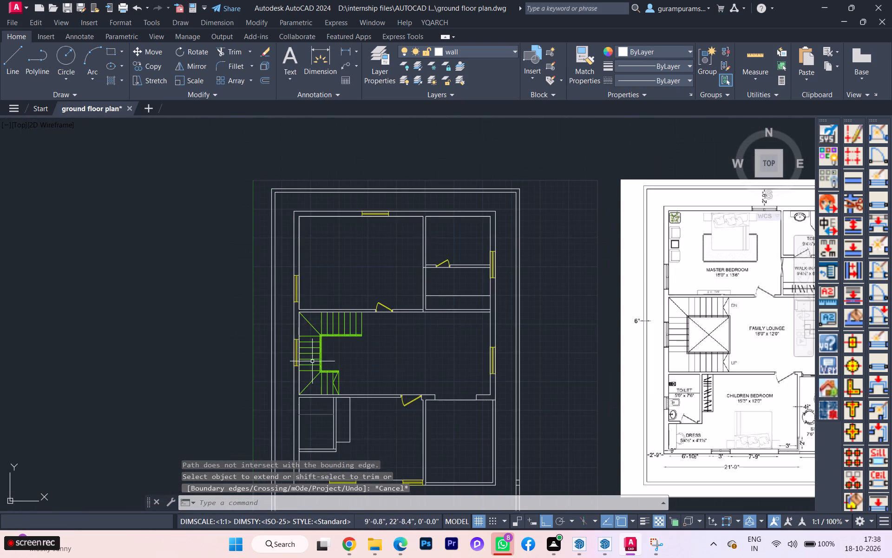
scroll(322, 386, up, 3)
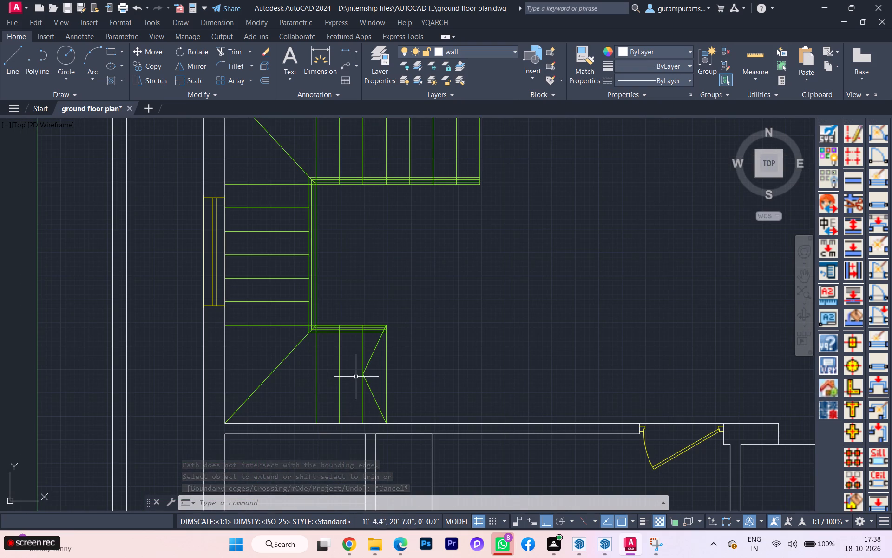
click(373, 372)
click(371, 343)
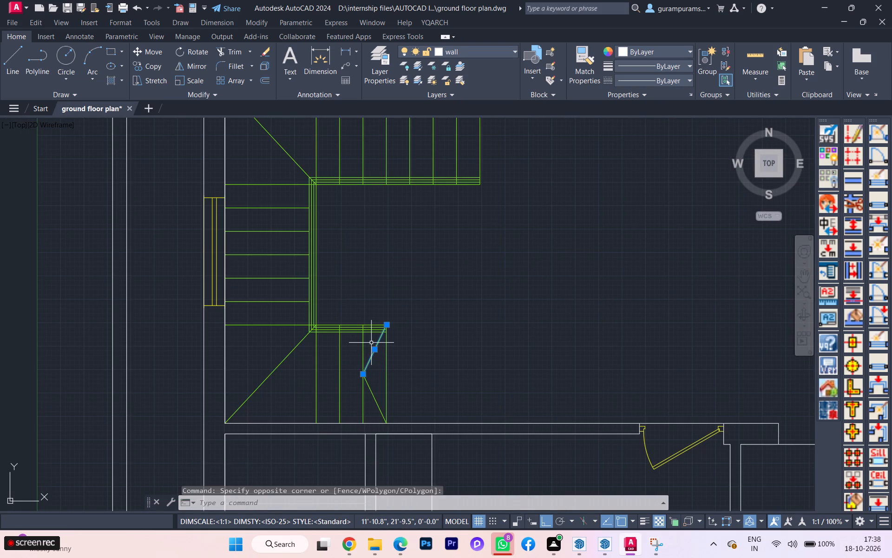
key(Delete)
click(371, 387)
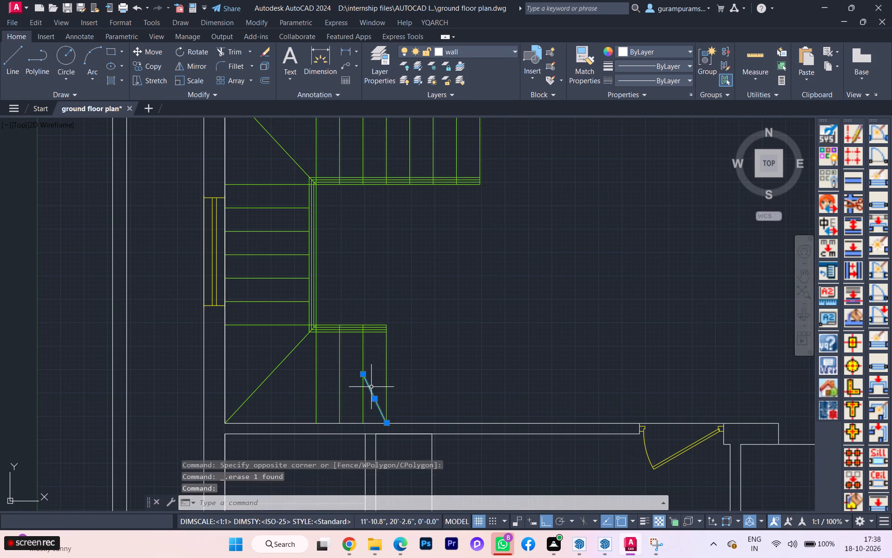
key(Delete)
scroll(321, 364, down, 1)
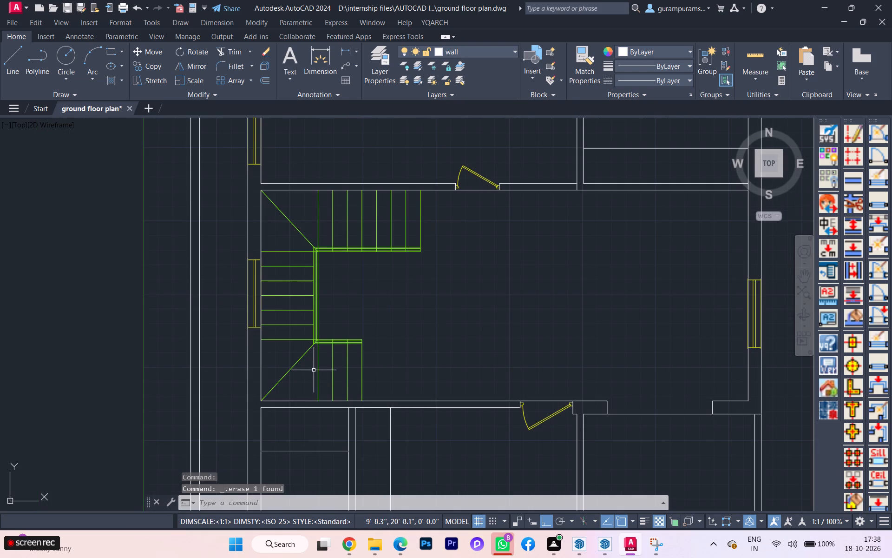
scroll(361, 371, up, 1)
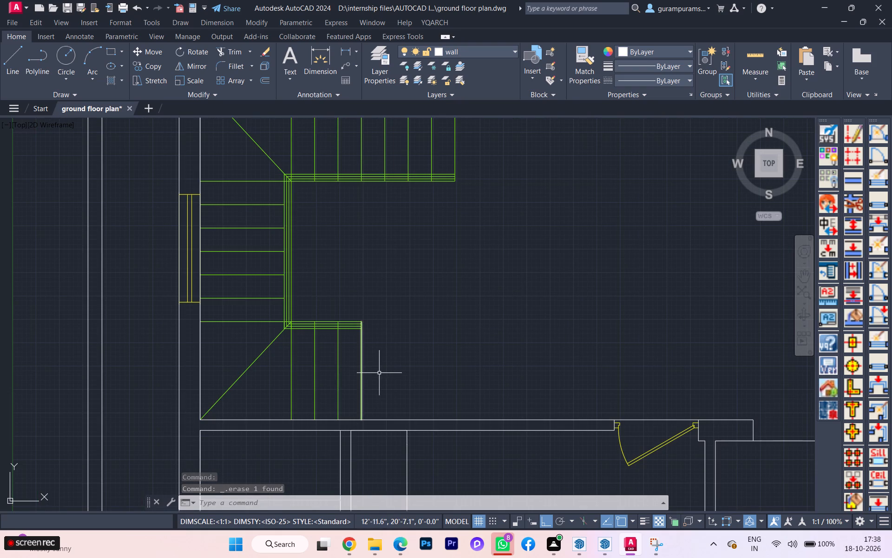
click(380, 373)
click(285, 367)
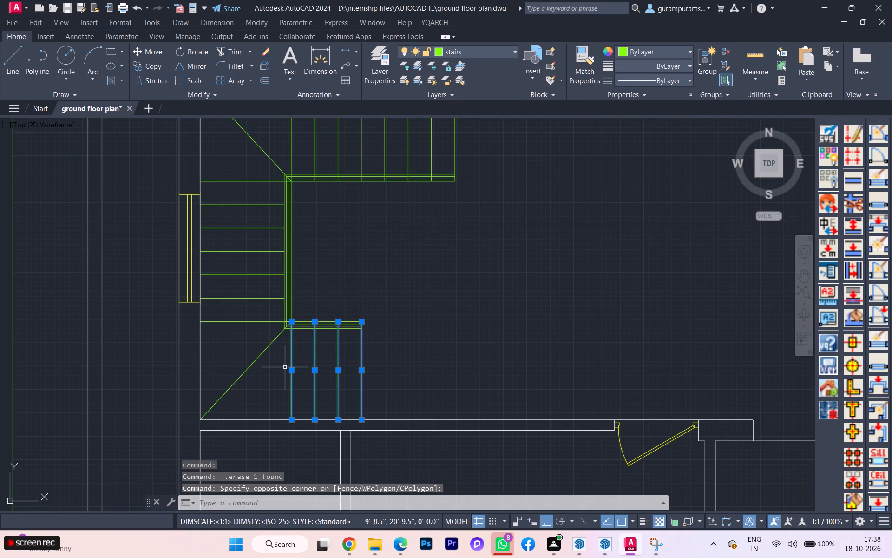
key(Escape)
Copy the lower flight's end tread line as an array of 5 items at 10-inch spacing, continuing the flight away from the winder.
click(373, 377)
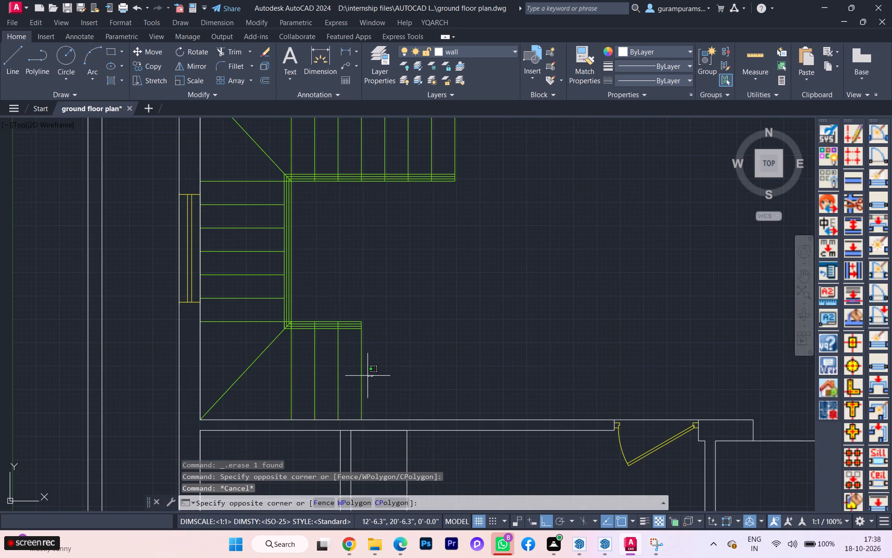
click(356, 367)
scroll(355, 370, down, 1)
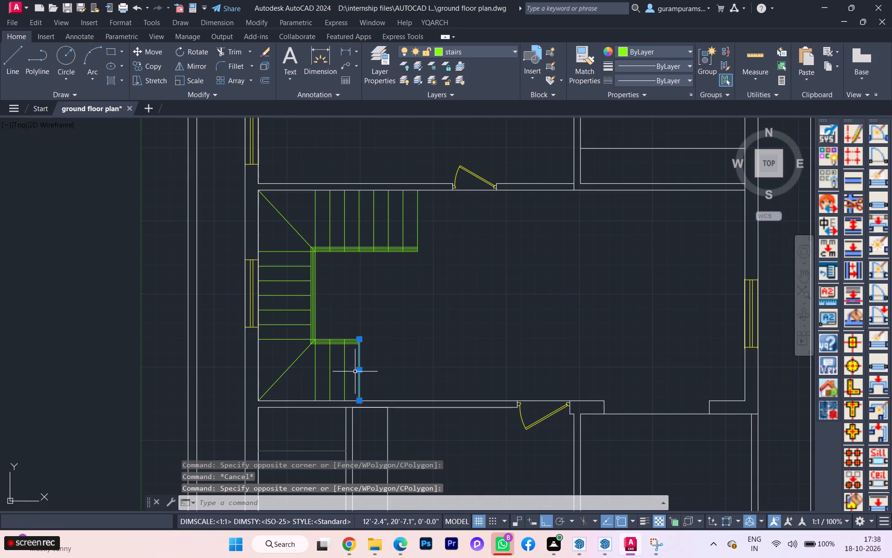
scroll(296, 369, down, 1)
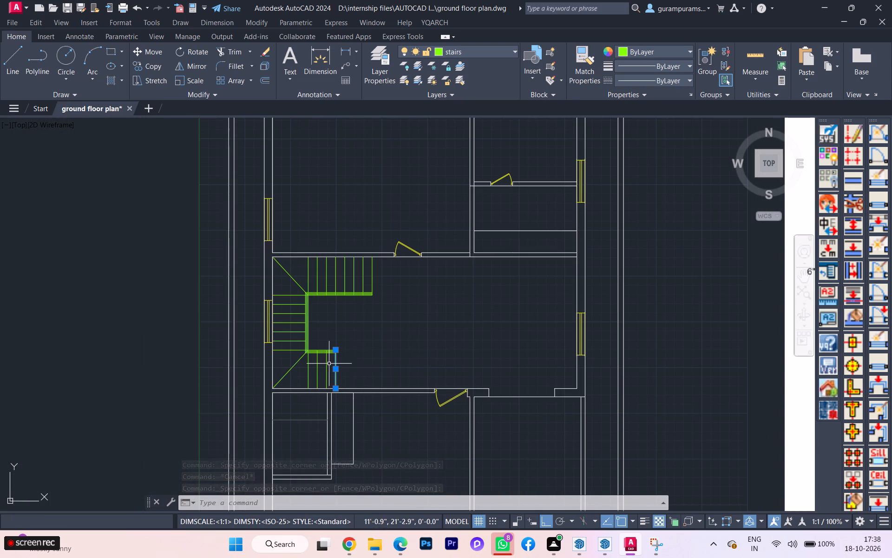
scroll(309, 363, down, 1)
scroll(700, 336, up, 1)
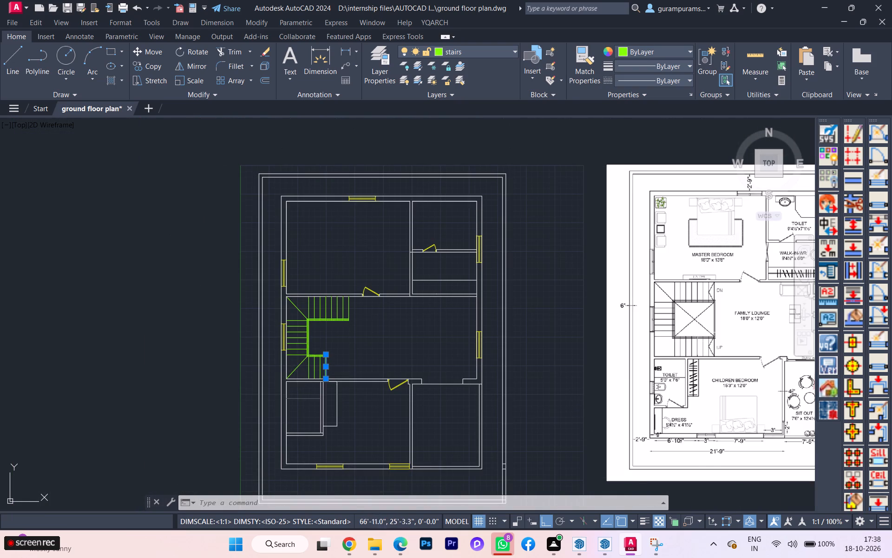
scroll(703, 342, up, 1)
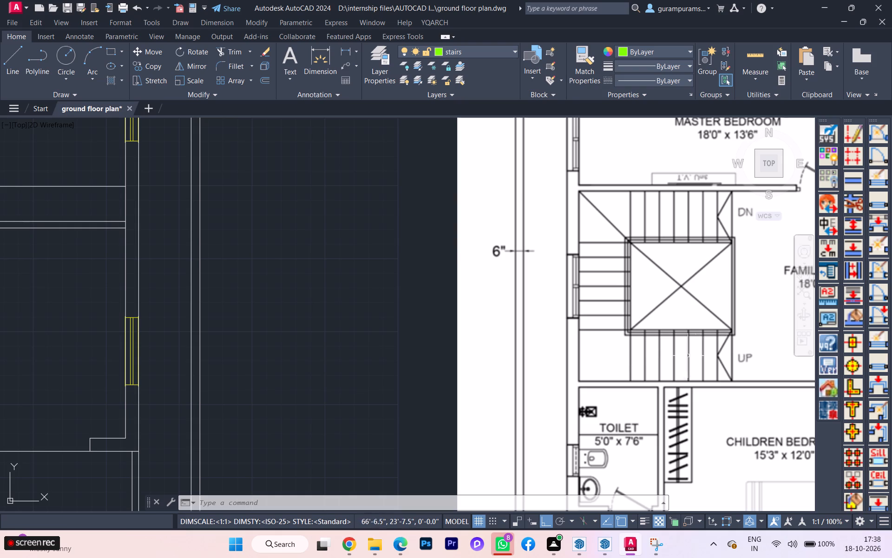
scroll(632, 362, down, 1)
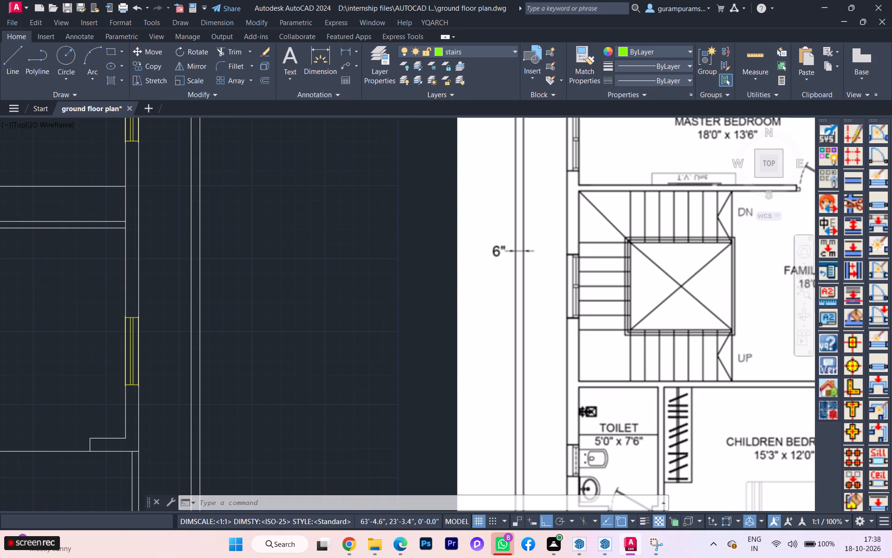
scroll(98, 391, up, 2)
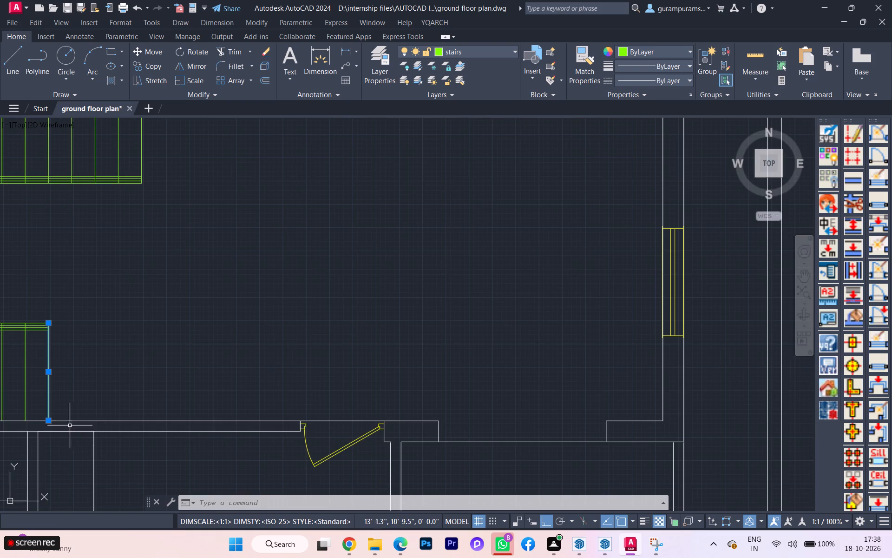
key(c)
key(o)
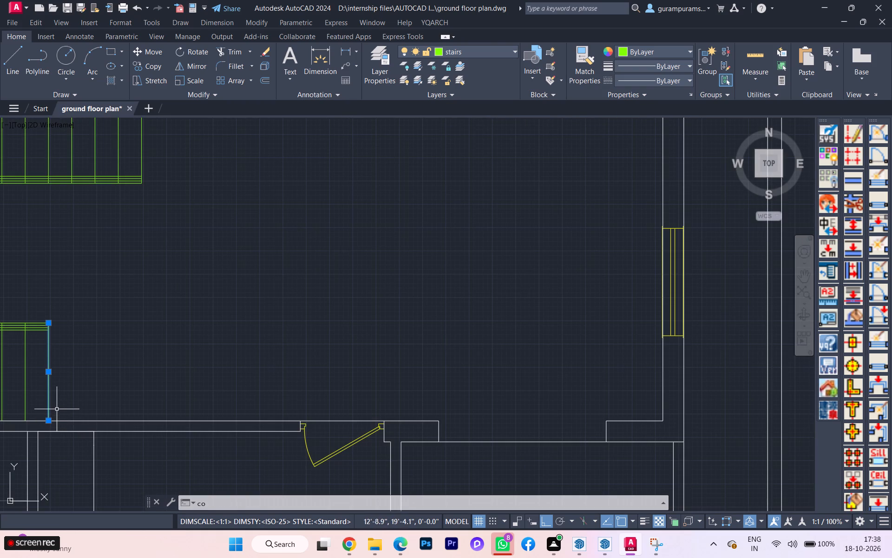
key(Return)
click(49, 417)
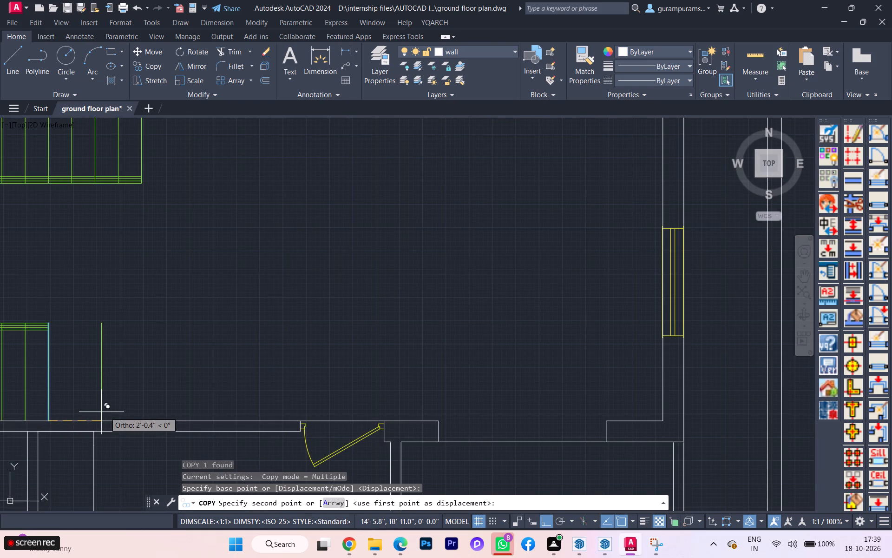
key(a)
key(Return)
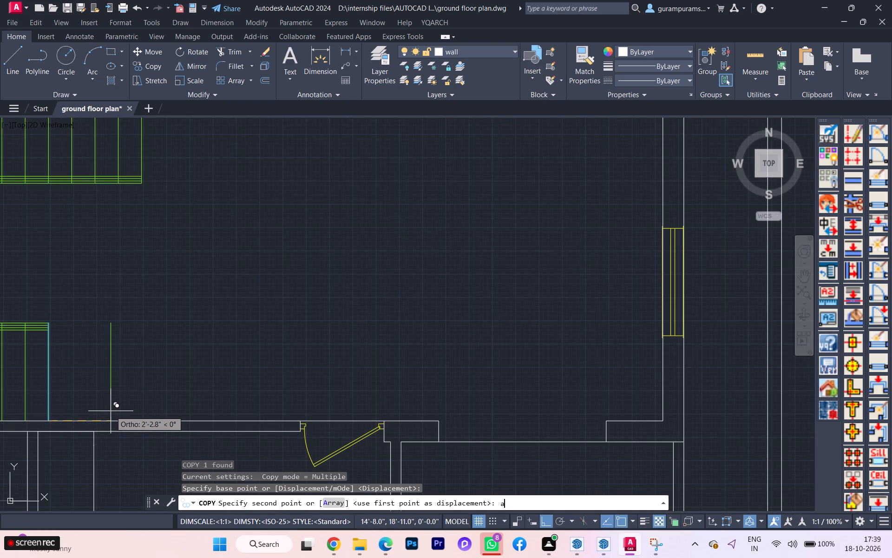
key(5)
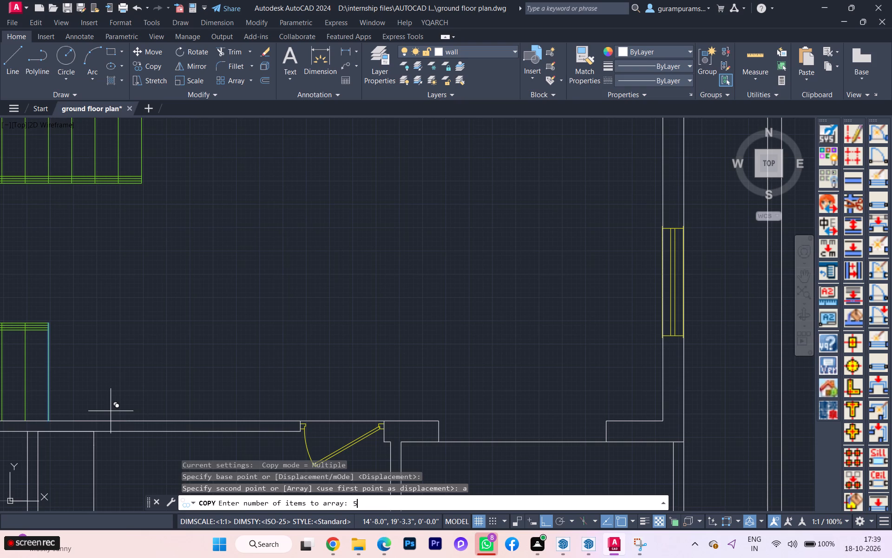
key(Return)
text(10)
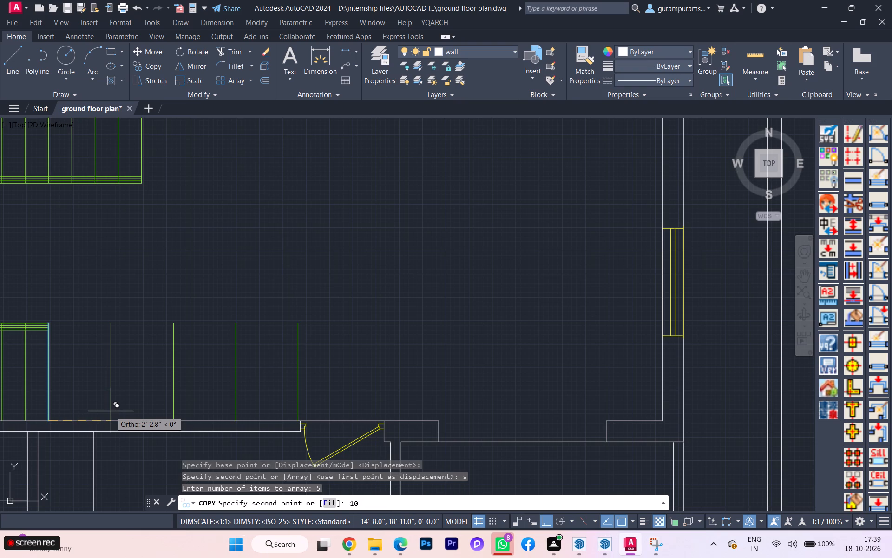
key(Return)
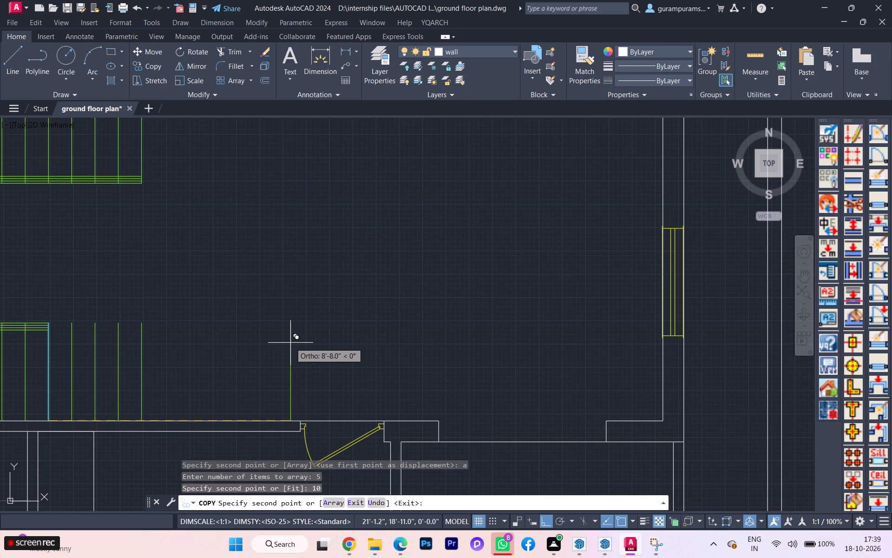
key(Return)
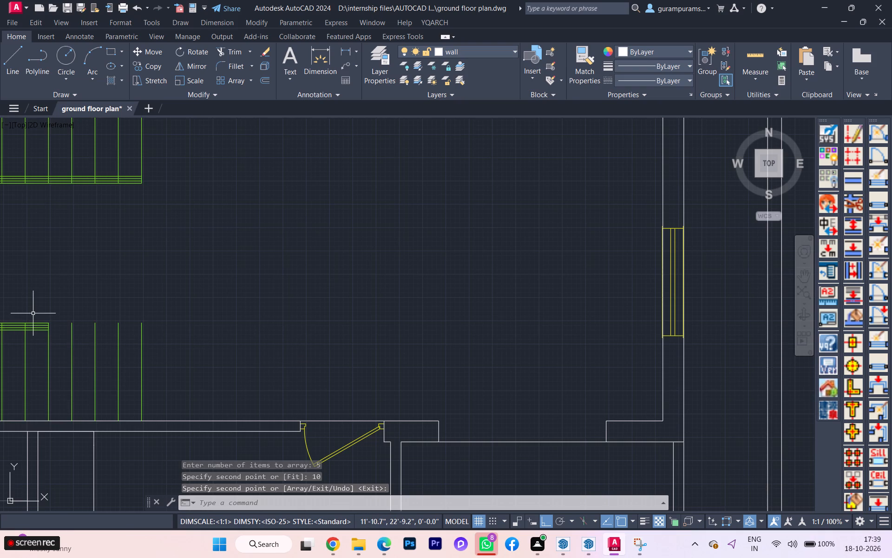
Extend the lower flight's horizontal handrail lines across the new treads to the last tread line.
key(e)
key(x)
key(Return)
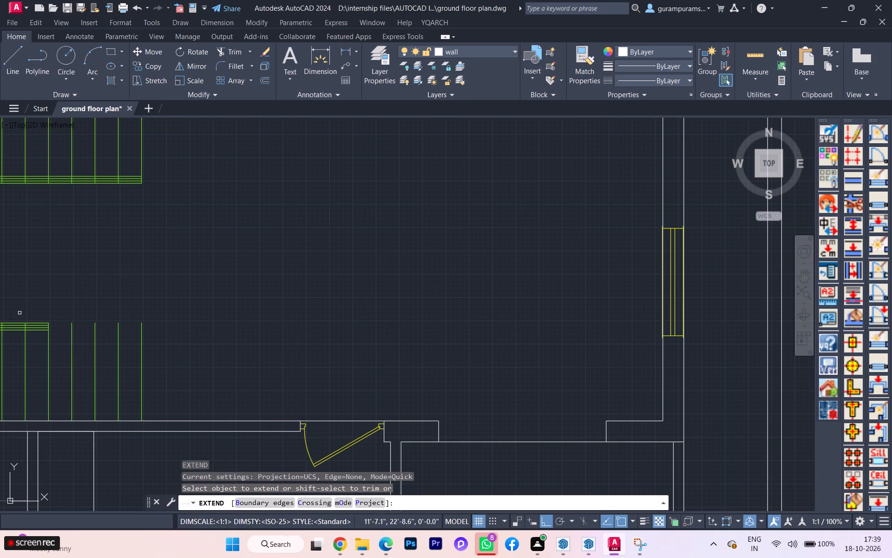
scroll(20, 326, up, 1)
click(45, 353)
click(39, 298)
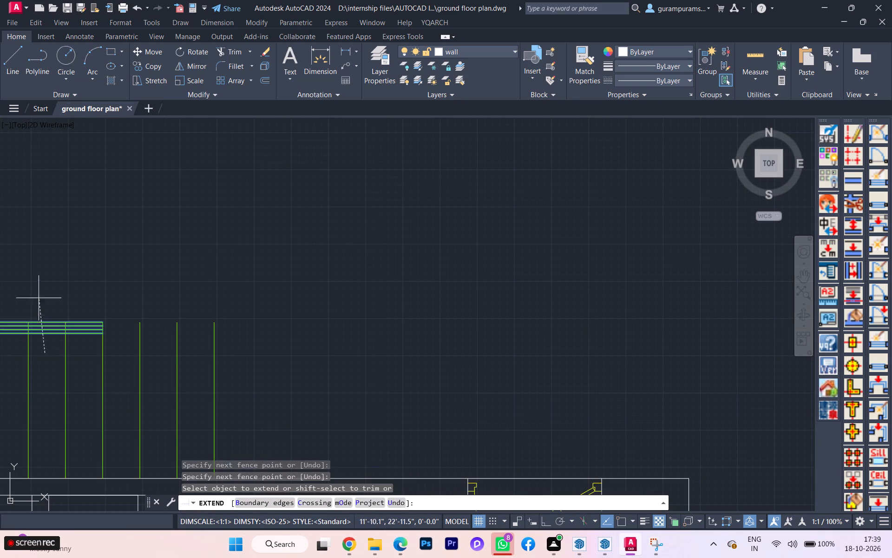
click(85, 366)
click(74, 254)
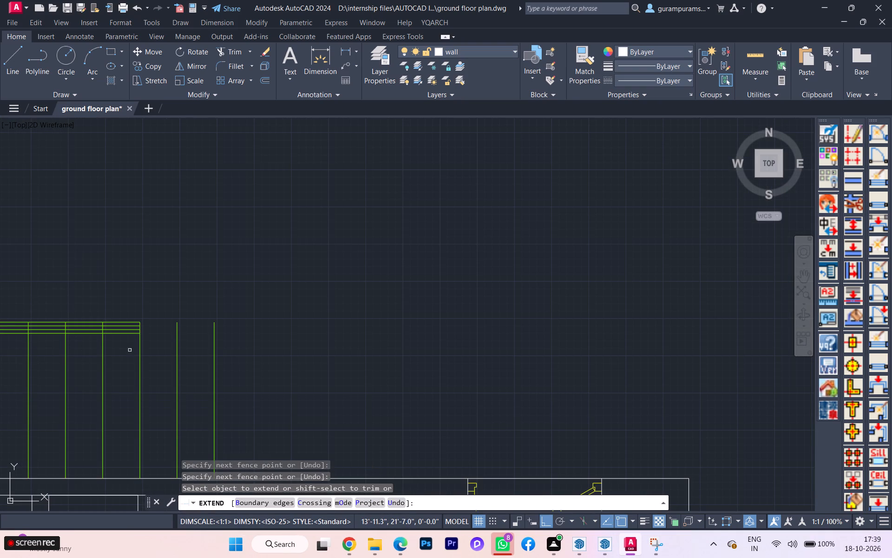
click(135, 383)
click(103, 282)
click(167, 379)
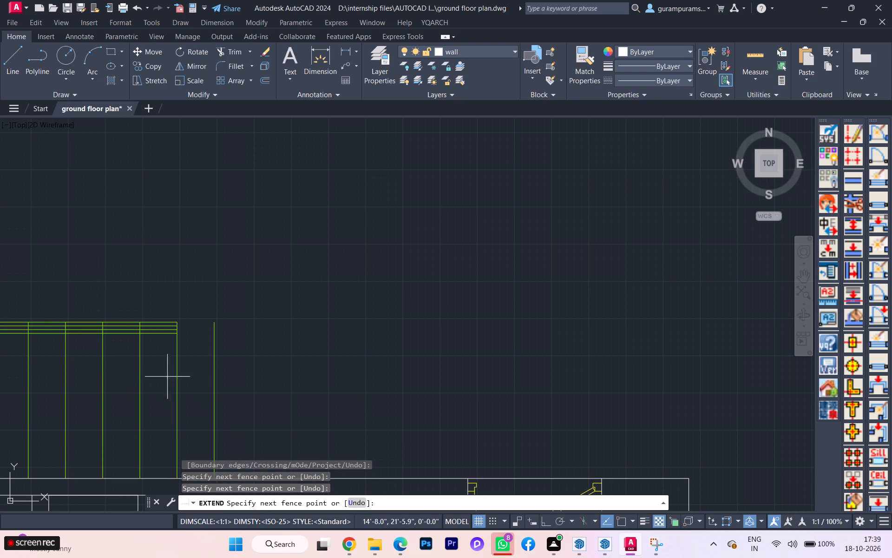
click(167, 316)
scroll(235, 318, down, 2)
key(Escape)
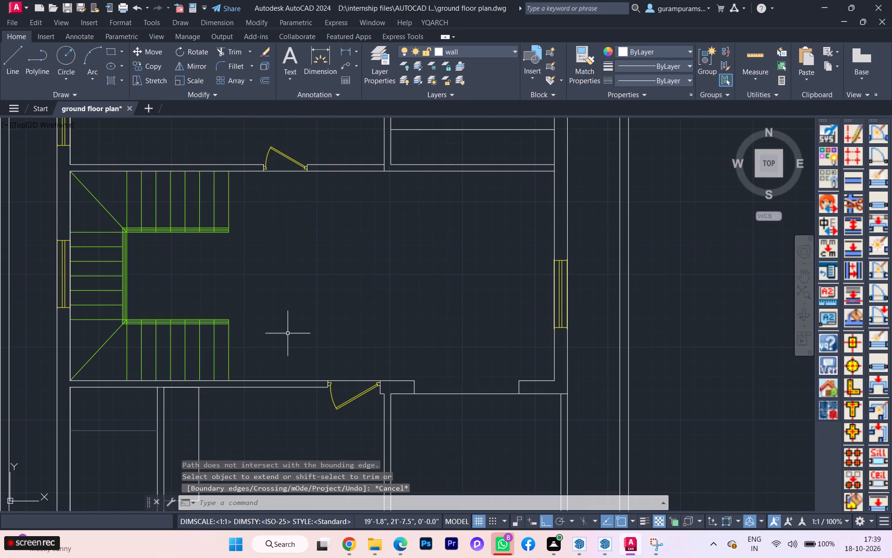
key(Escape)
Compare the drawn staircase with the reference first floor plan image, examining the stairwell opening, handrails and ends of both flights.
key(space)
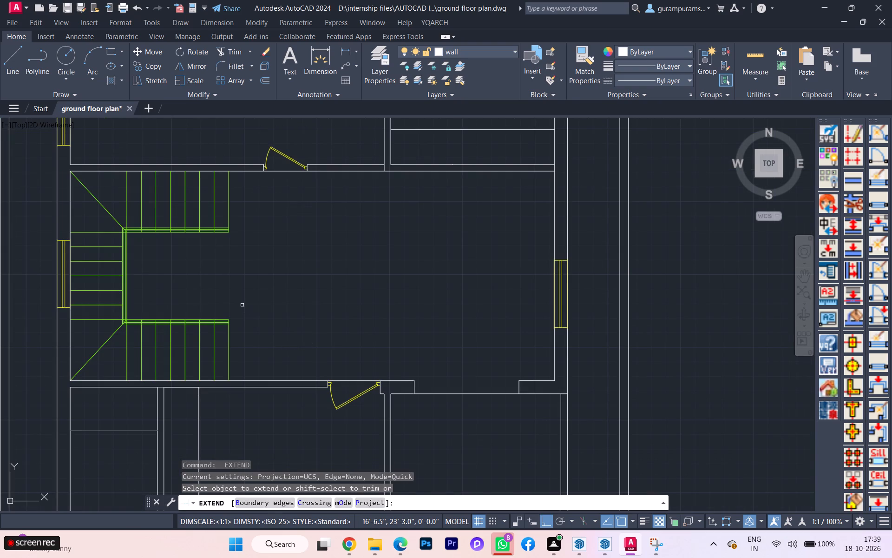
scroll(242, 305, down, 2)
scroll(616, 277, up, 3)
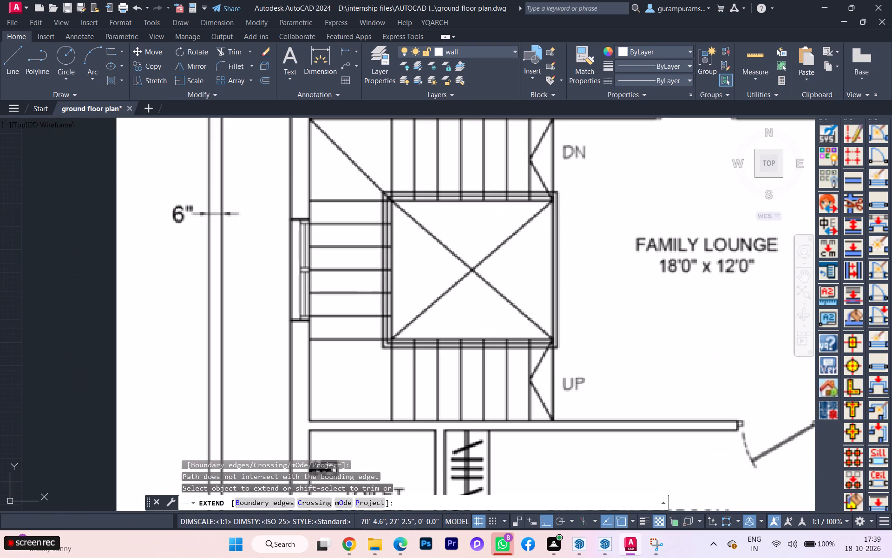
scroll(525, 263, down, 1)
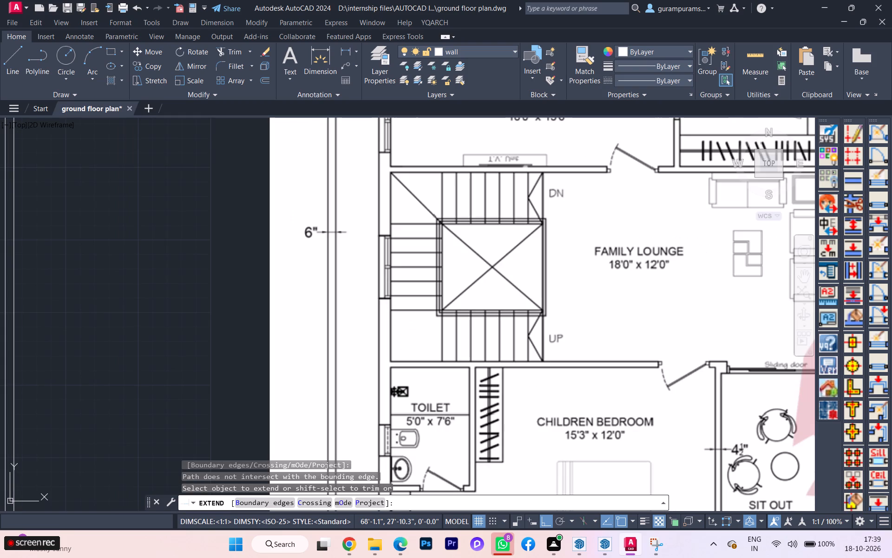
key(Escape)
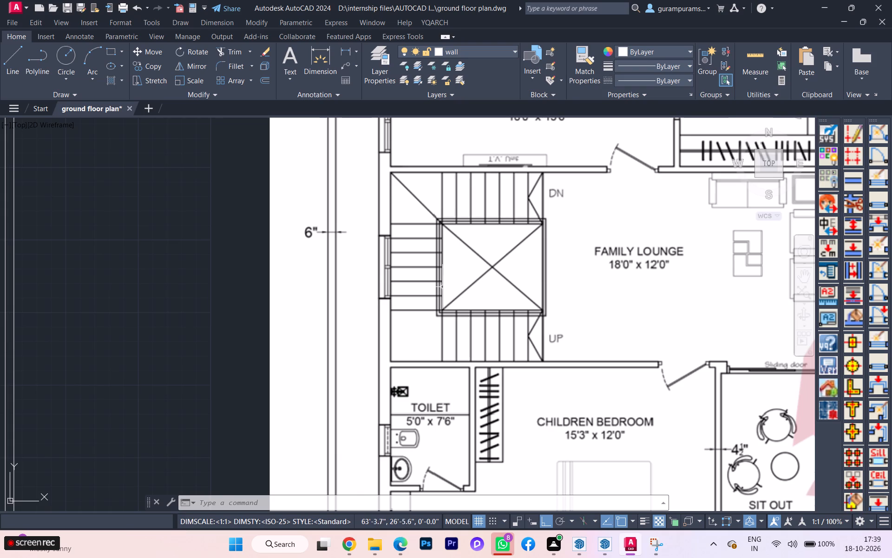
key(space)
scroll(439, 257, down, 1)
key(Escape)
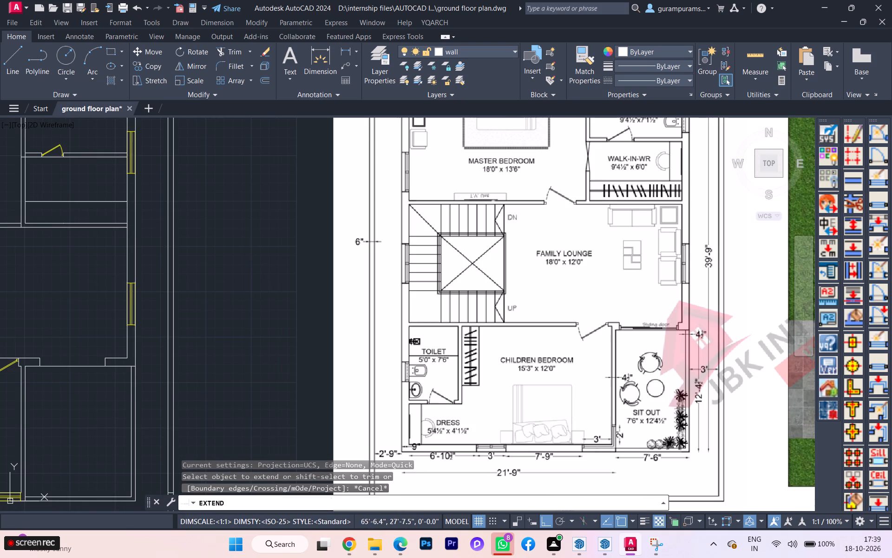
scroll(275, 273, down, 1)
scroll(159, 276, down, 1)
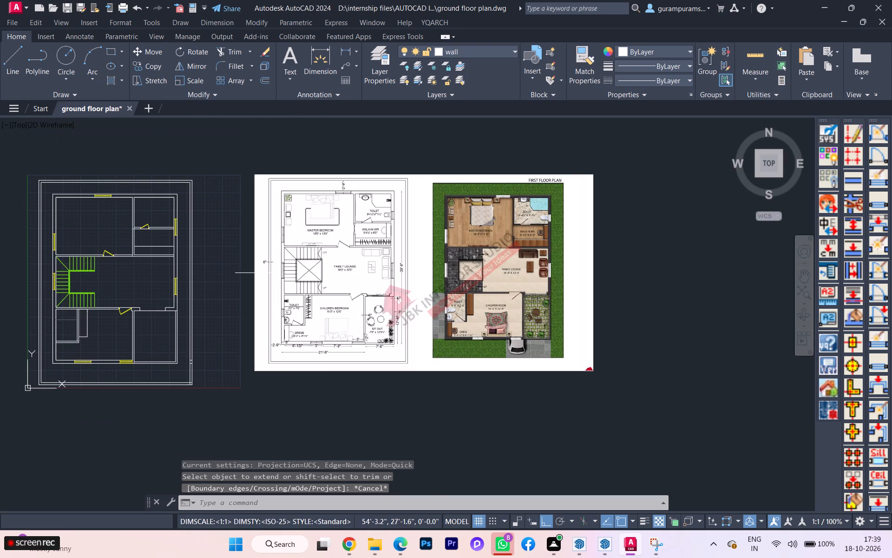
scroll(28, 291, up, 2)
scroll(95, 294, up, 2)
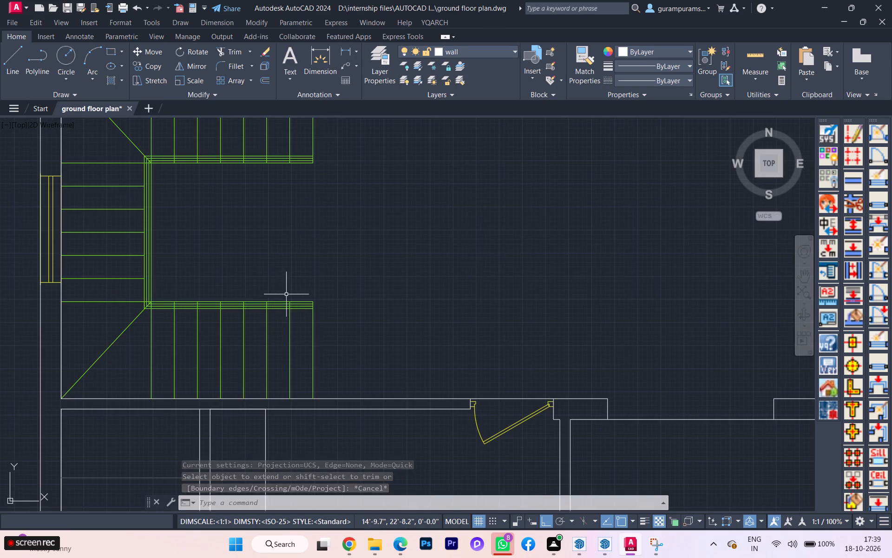
scroll(274, 305, down, 3)
scroll(711, 286, up, 2)
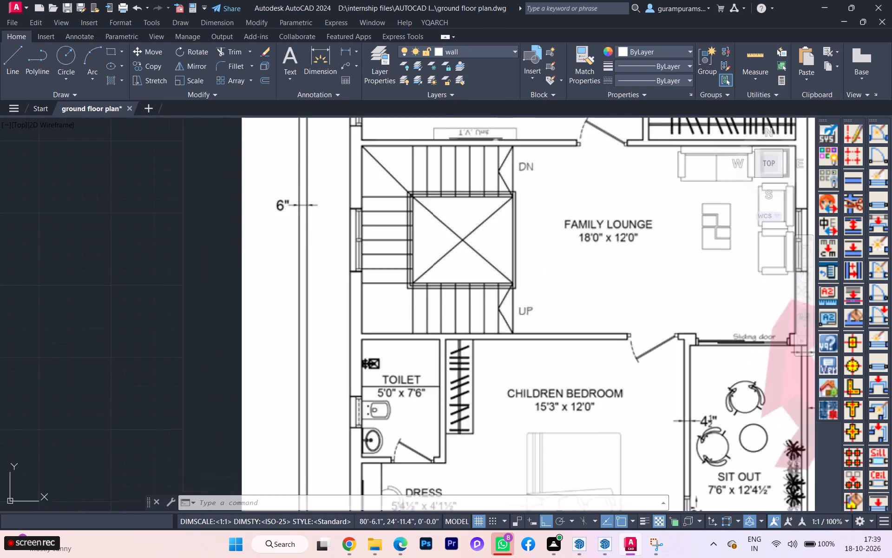
scroll(711, 286, up, 1)
scroll(406, 286, down, 1)
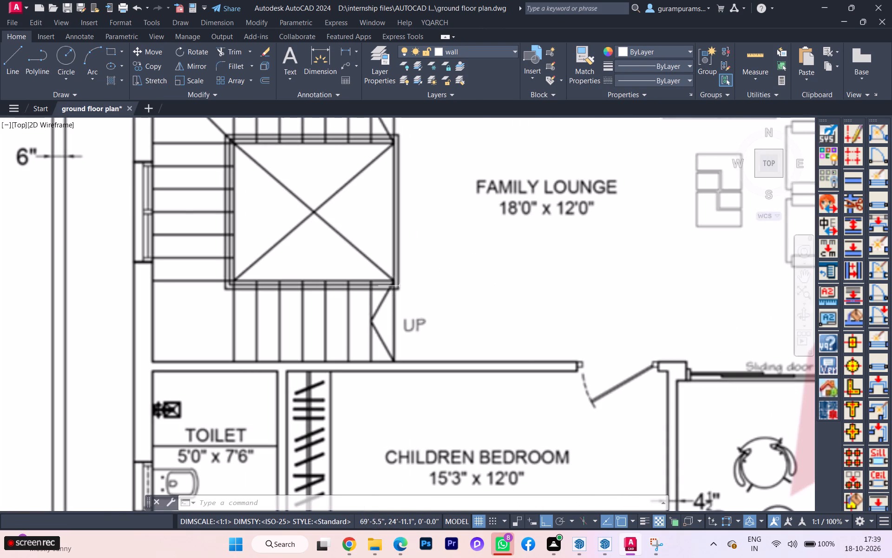
scroll(406, 286, down, 2)
scroll(421, 269, up, 2)
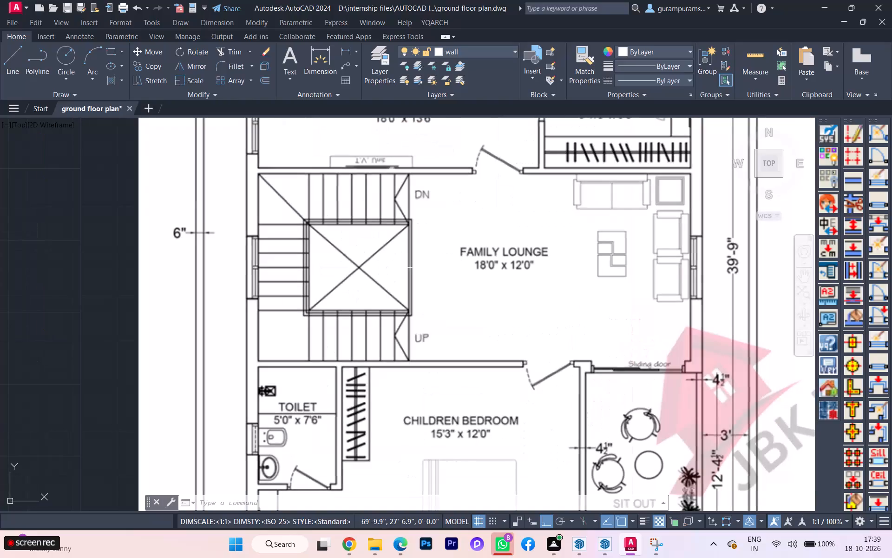
scroll(433, 268, down, 2)
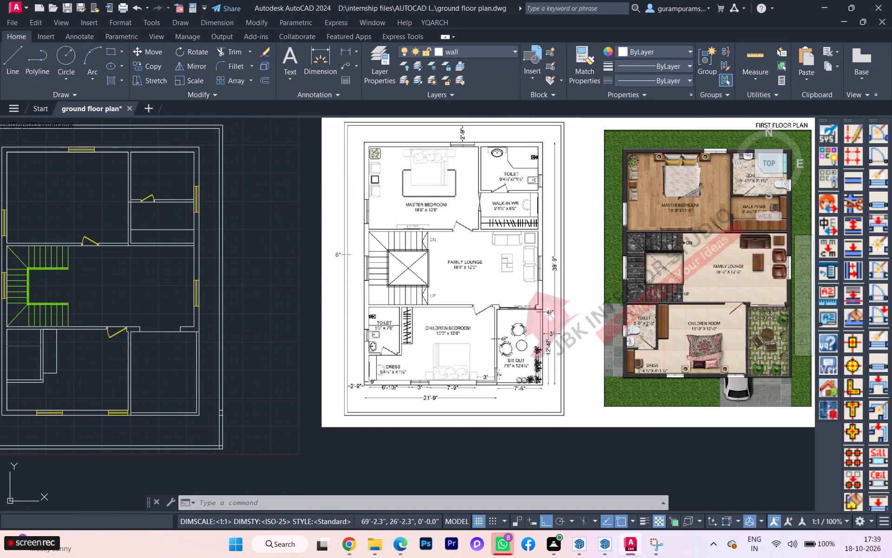
scroll(188, 259, up, 2)
scroll(221, 264, down, 1)
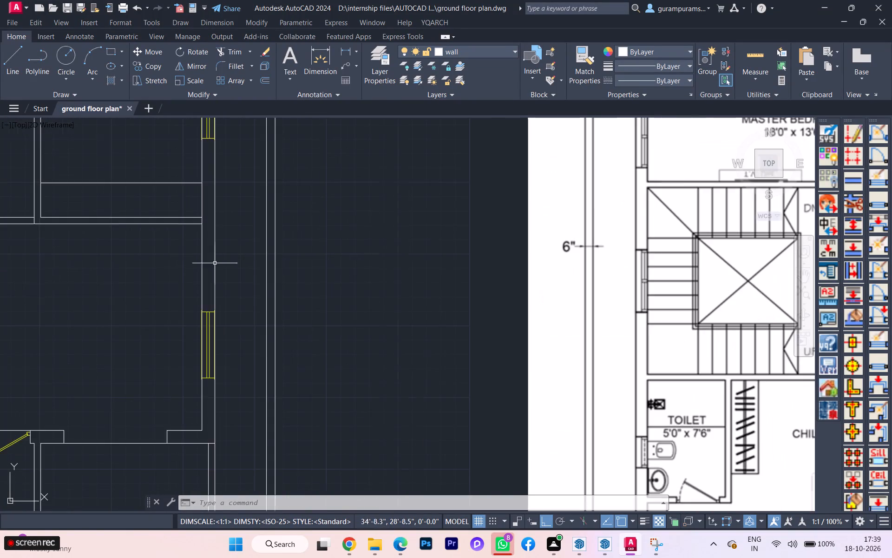
scroll(230, 264, down, 1)
scroll(133, 298, up, 2)
scroll(133, 298, down, 3)
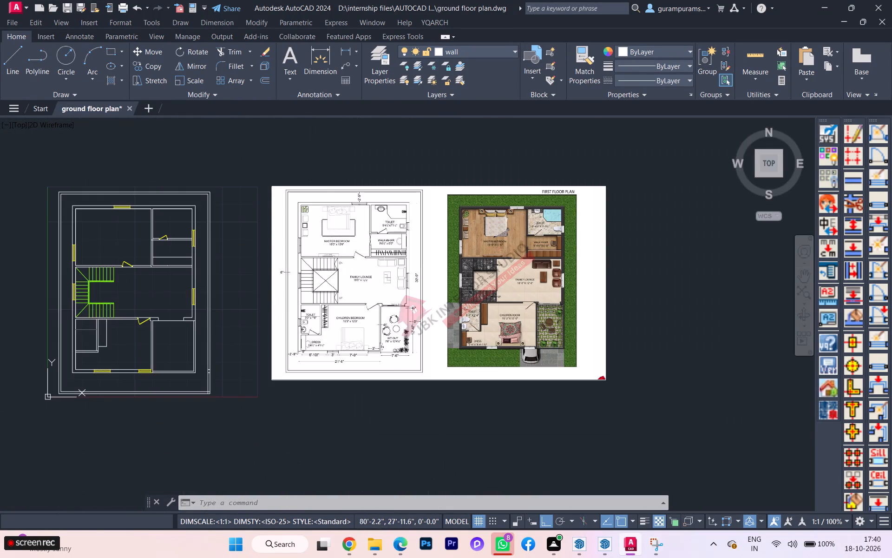
Examine how the handrail closes the stairwell beside the family lounge in the reference first floor plan.
scroll(384, 279, up, 3)
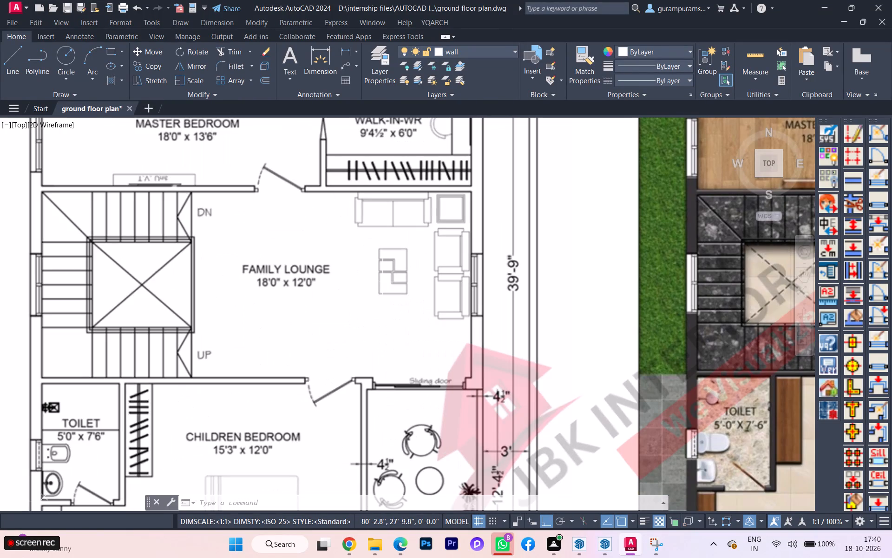
scroll(402, 280, down, 3)
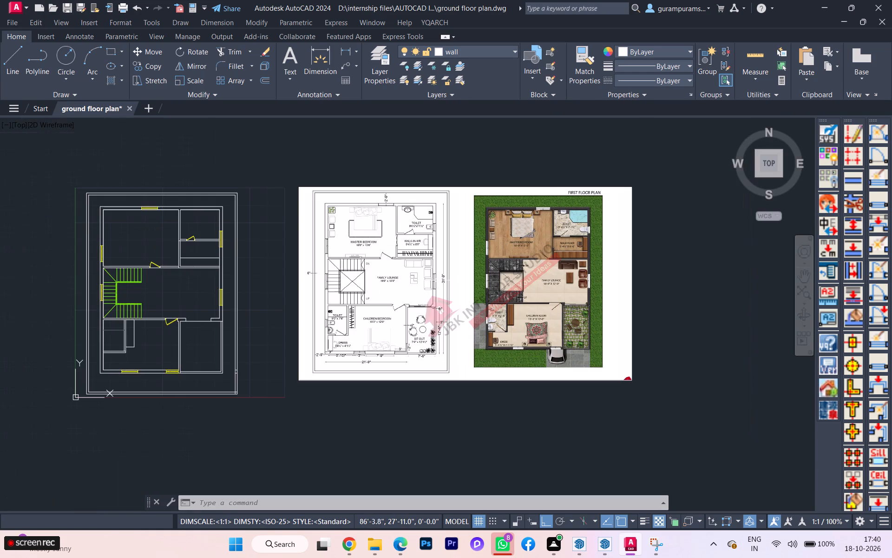
scroll(123, 304, up, 3)
scroll(151, 308, down, 1)
scroll(152, 307, up, 2)
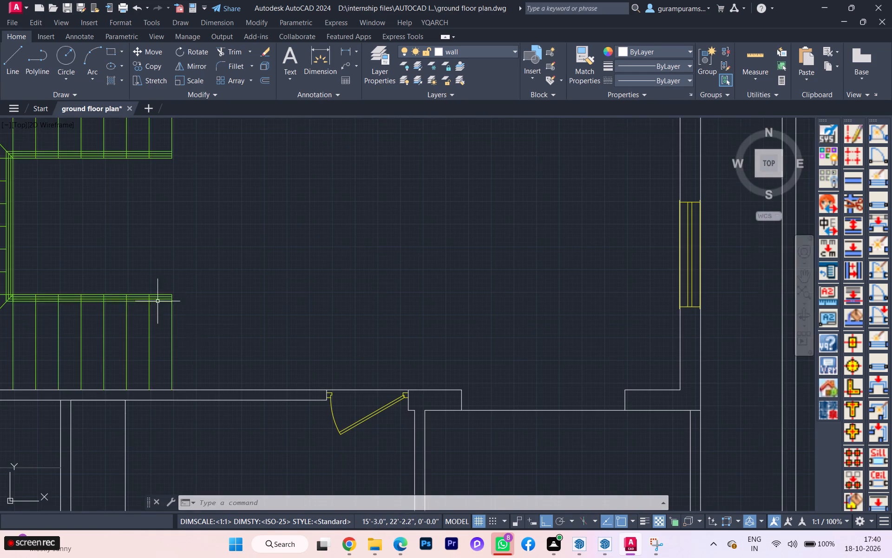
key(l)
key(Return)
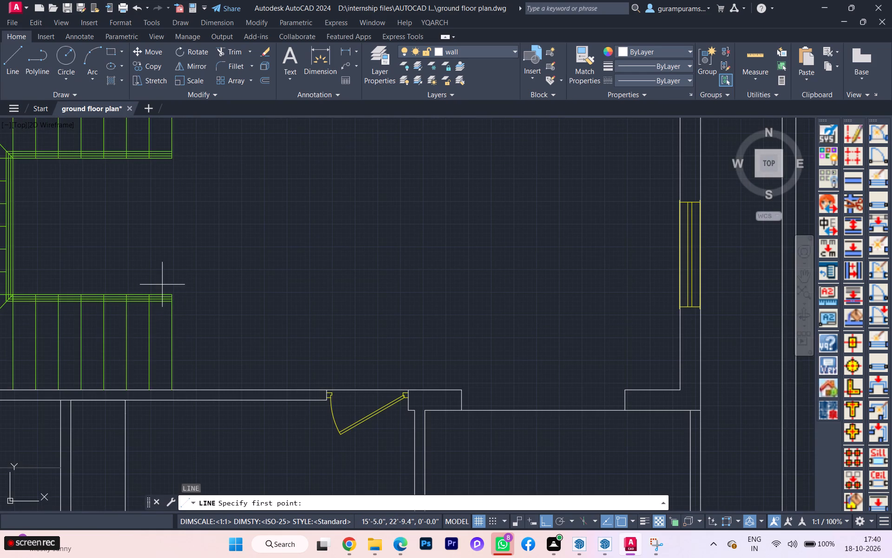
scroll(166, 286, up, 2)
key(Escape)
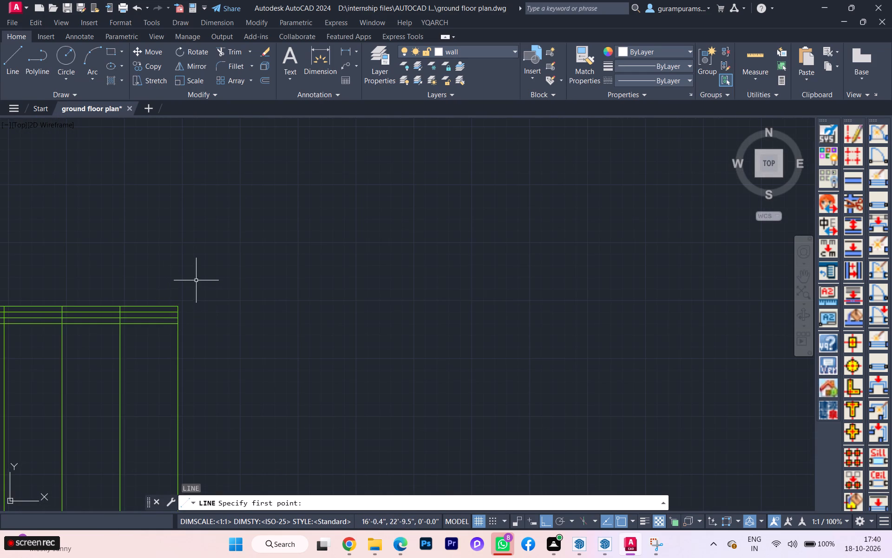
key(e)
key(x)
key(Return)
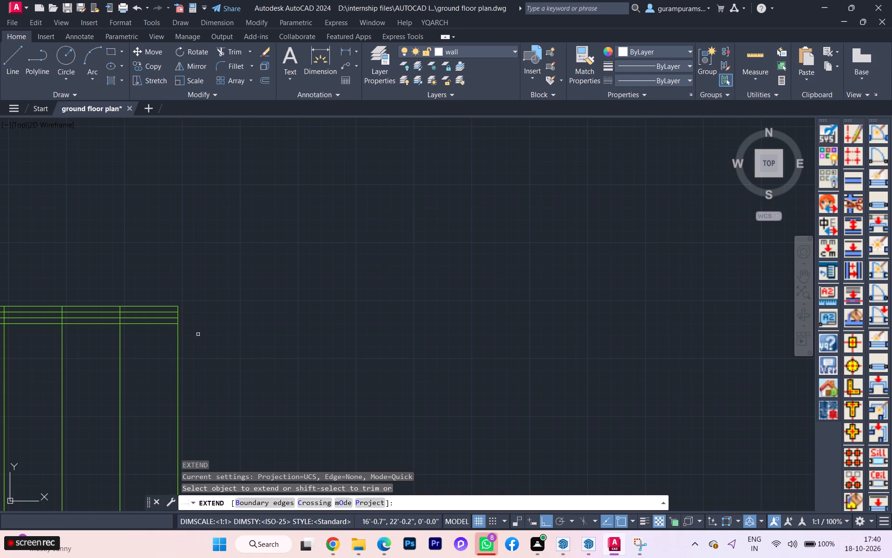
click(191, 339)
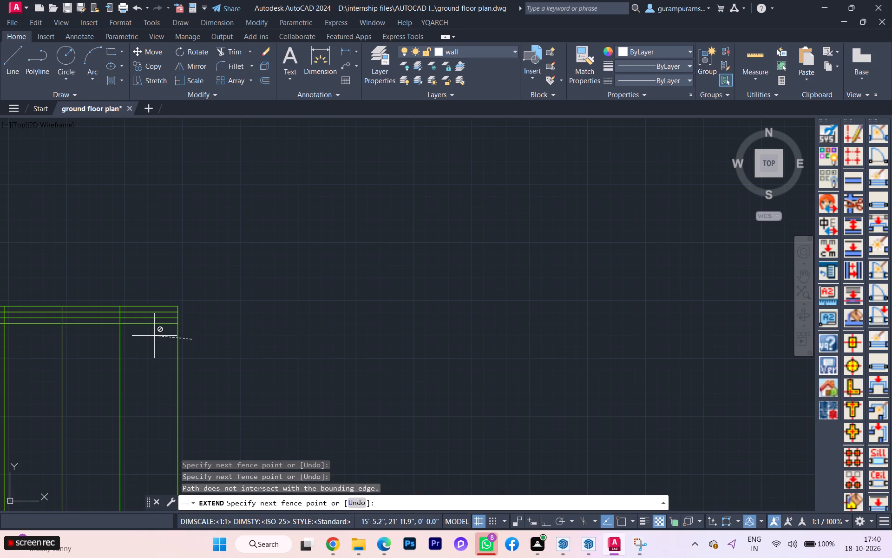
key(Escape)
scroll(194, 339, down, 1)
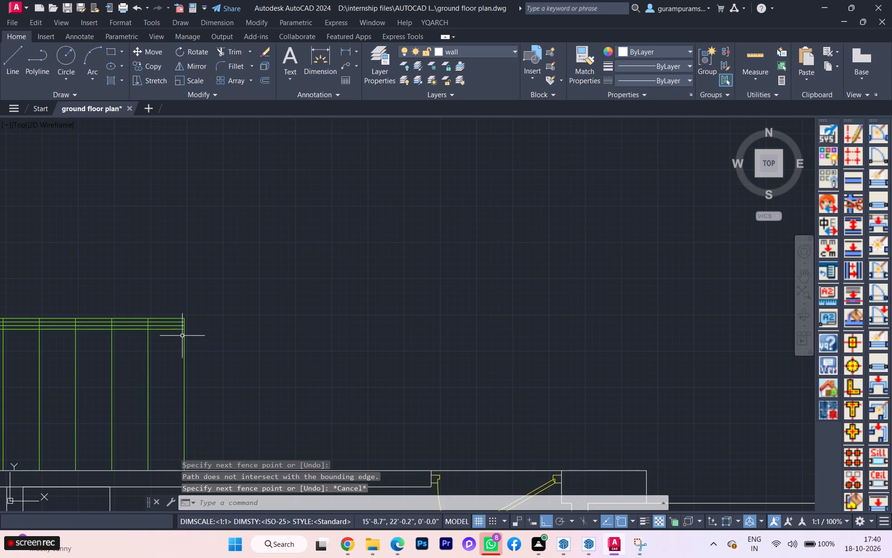
Stretch the lower flight's last tread line across the stairwell opening to the inner handrail corner at the upper flight's end.
click(184, 338)
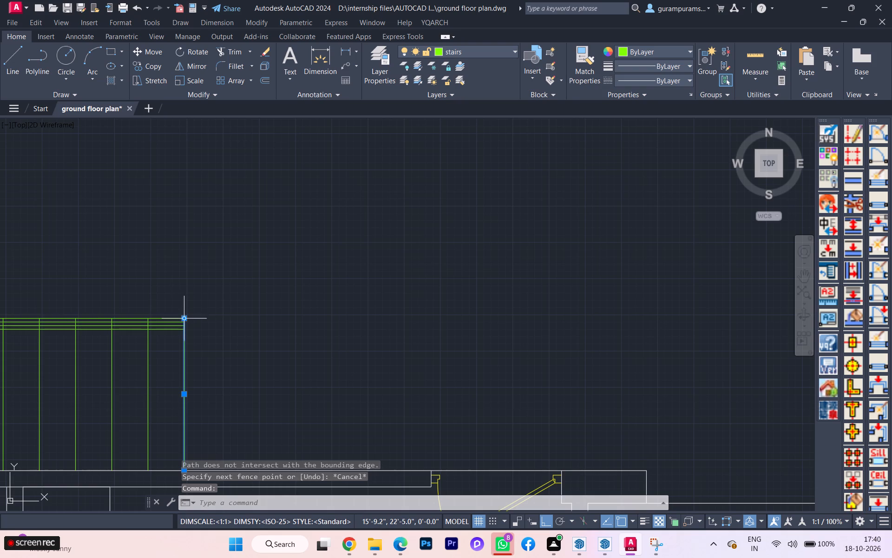
click(186, 318)
scroll(176, 268, down, 1)
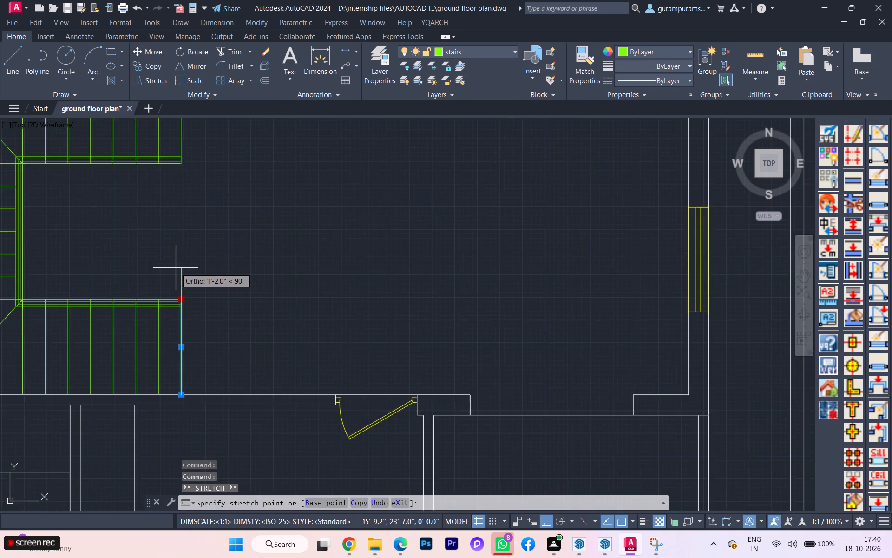
scroll(176, 268, down, 1)
scroll(176, 208, up, 2)
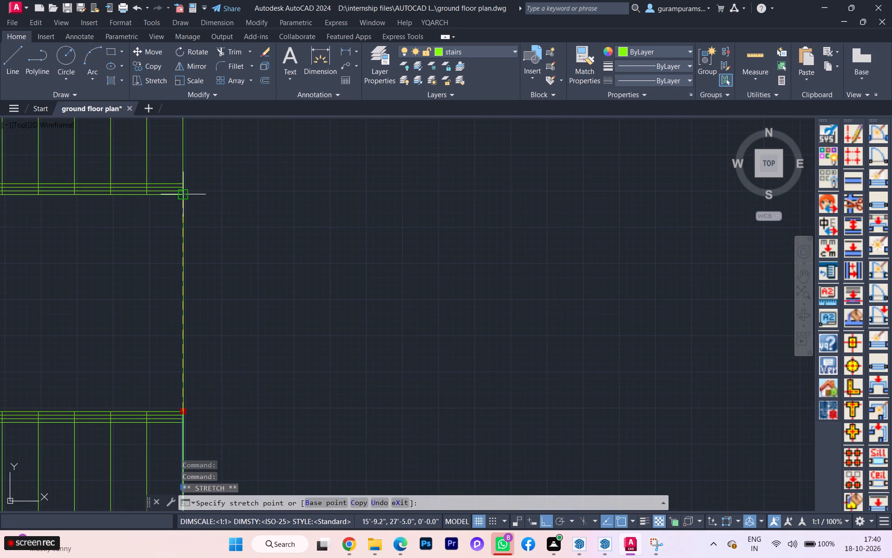
click(183, 193)
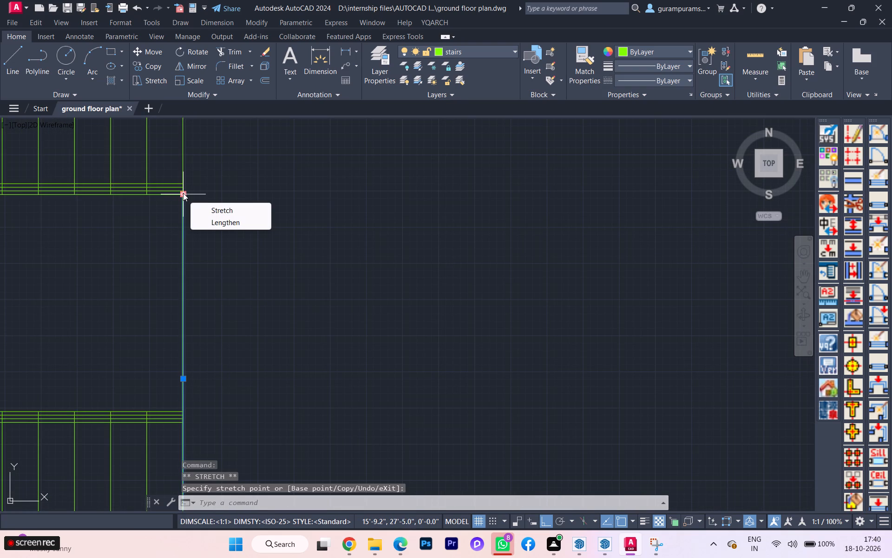
key(Escape)
key(Escape)
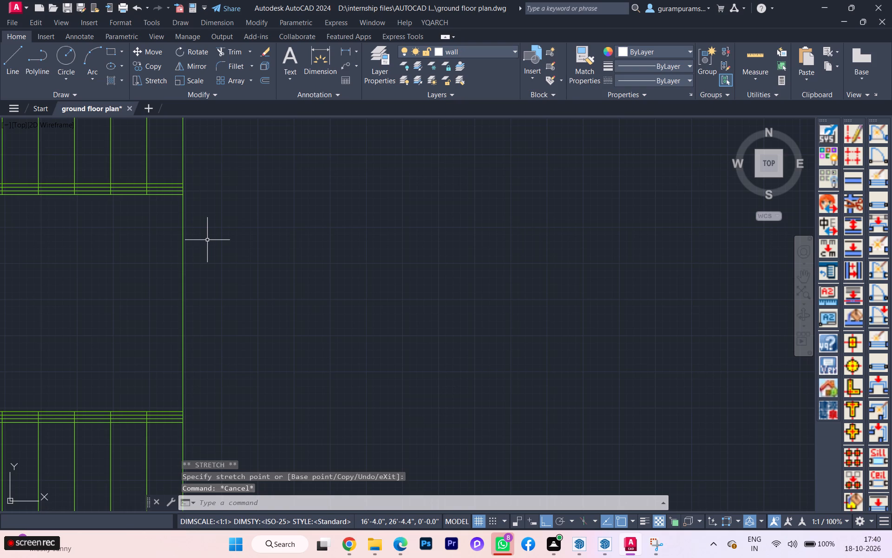
click(204, 238)
click(129, 245)
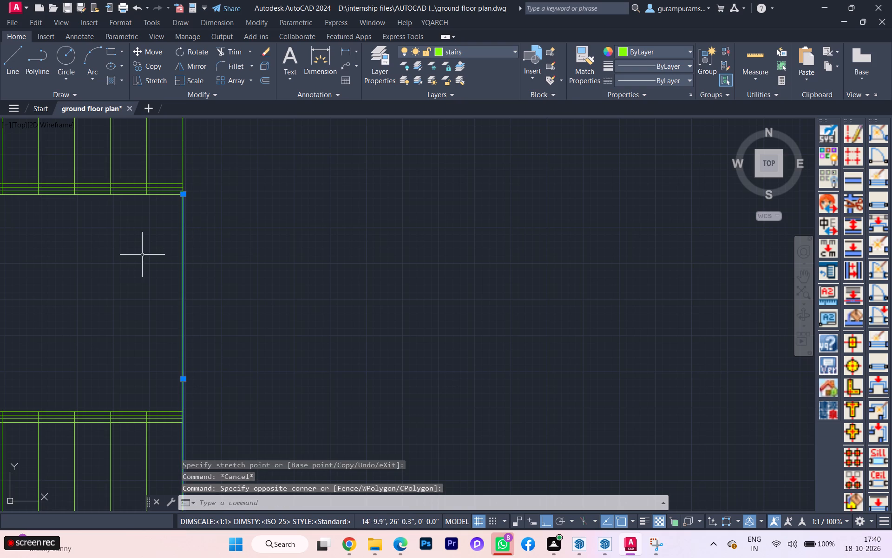
scroll(193, 280, down, 2)
key(Escape)
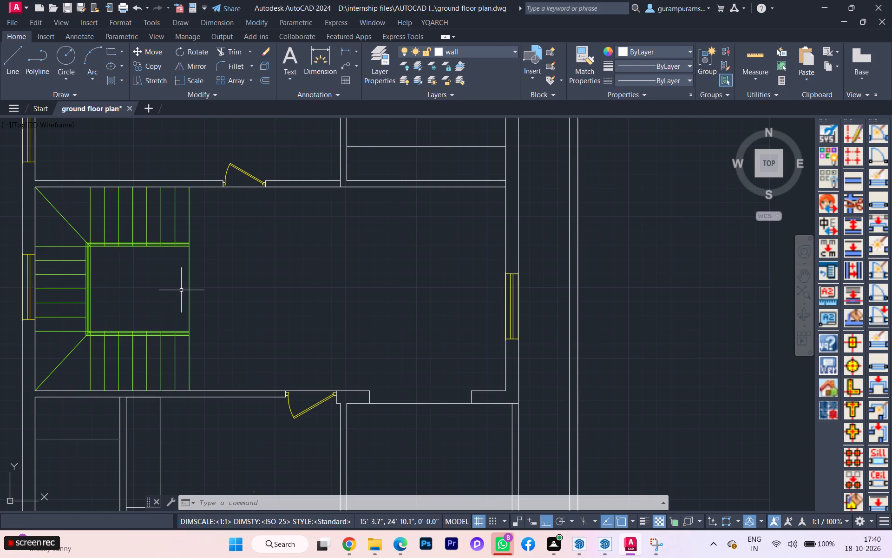
Offset the line closing the stairwell by 1 inch towards the family lounge, checking it against the reference plan.
key(o)
key(Return)
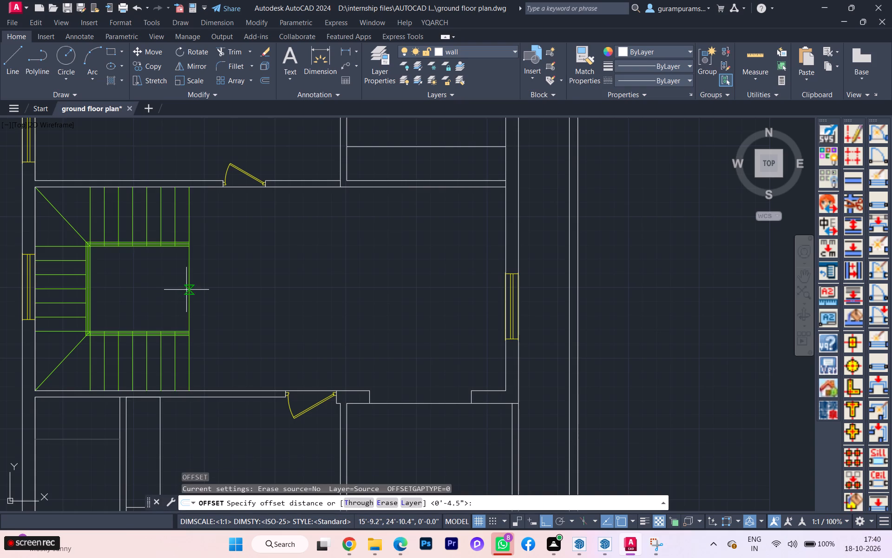
click(190, 280)
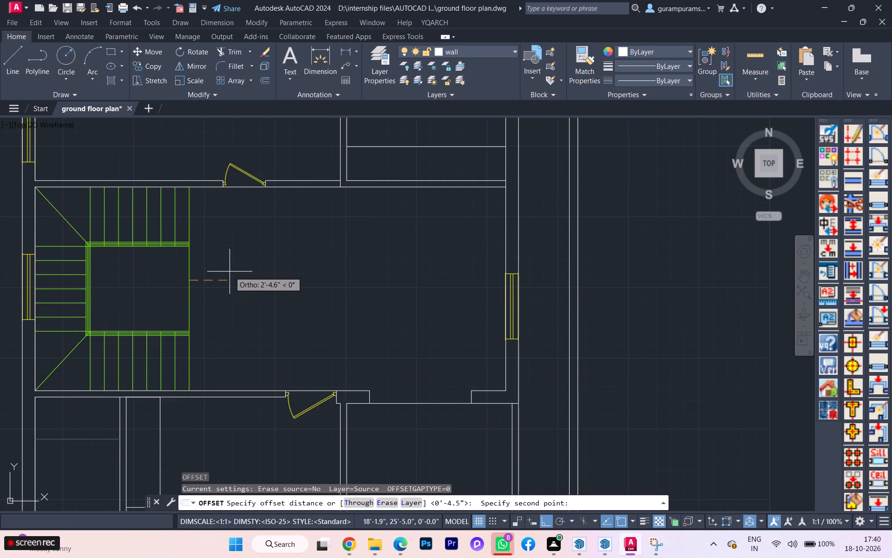
key(1)
key(Return)
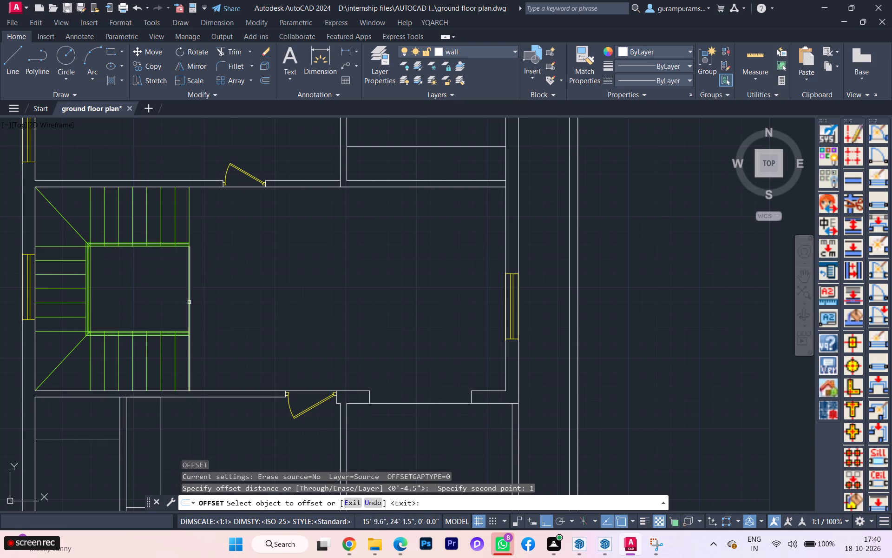
click(189, 302)
click(217, 291)
scroll(154, 295, down, 1)
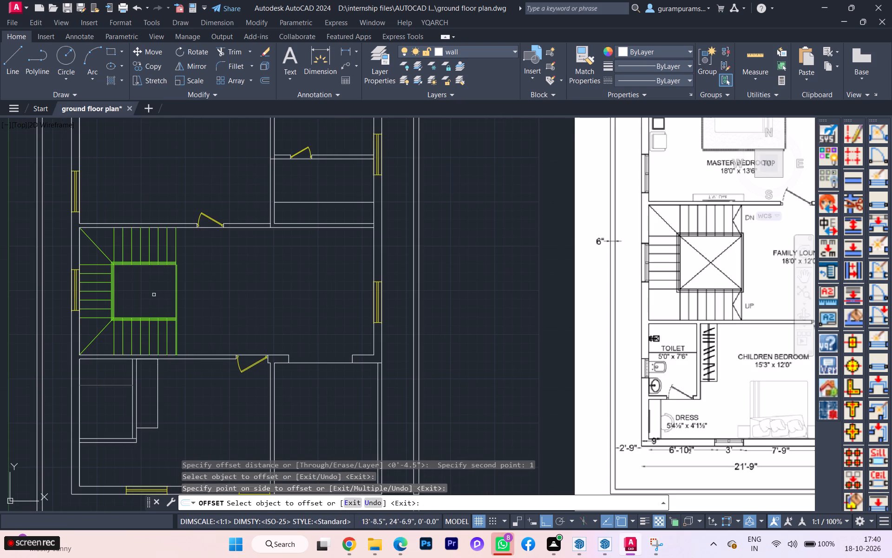
scroll(689, 256, up, 2)
scroll(598, 257, down, 2)
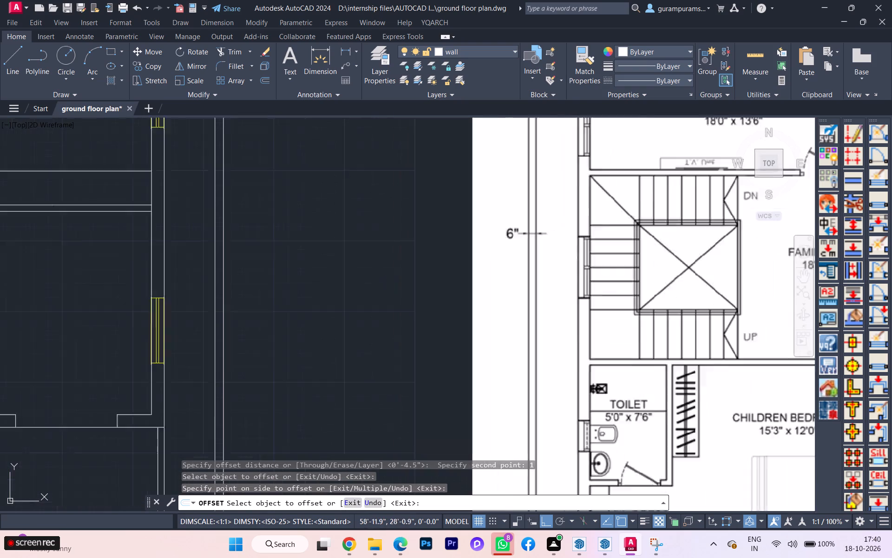
scroll(560, 260, down, 1)
scroll(644, 263, up, 3)
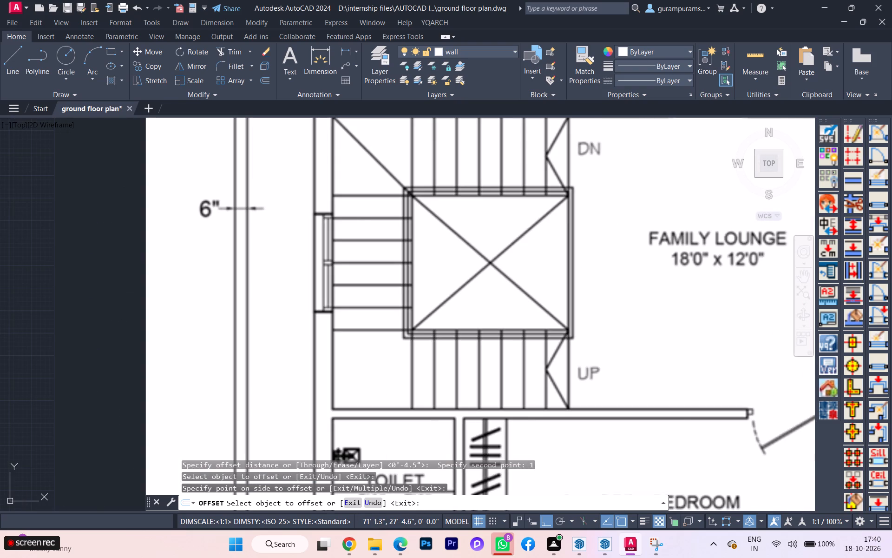
scroll(623, 269, down, 4)
key(Escape)
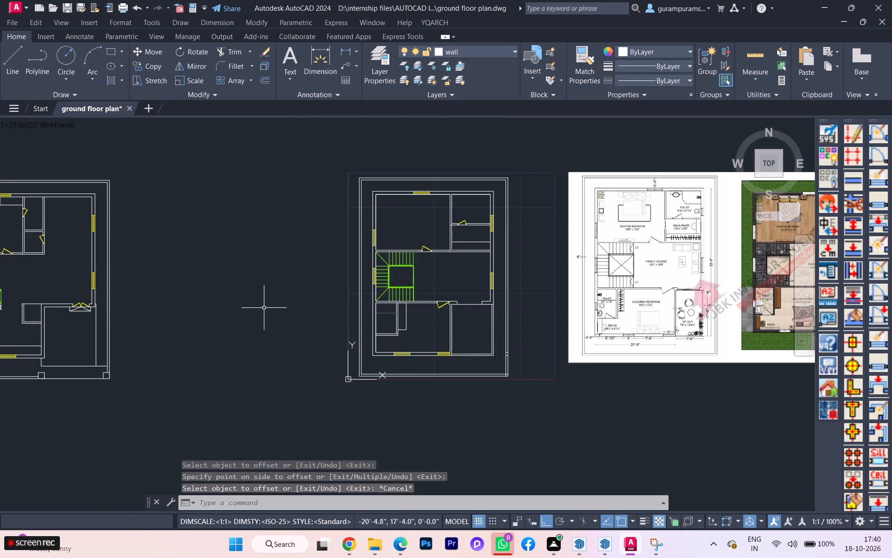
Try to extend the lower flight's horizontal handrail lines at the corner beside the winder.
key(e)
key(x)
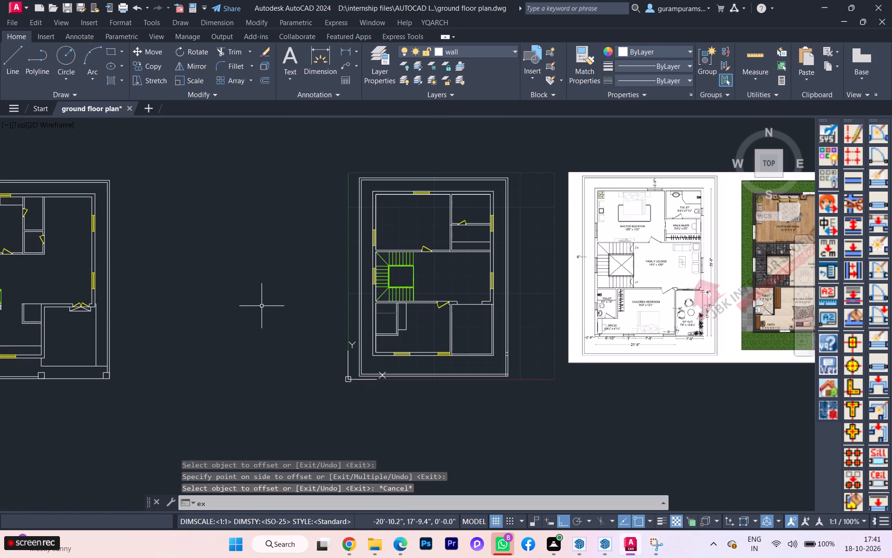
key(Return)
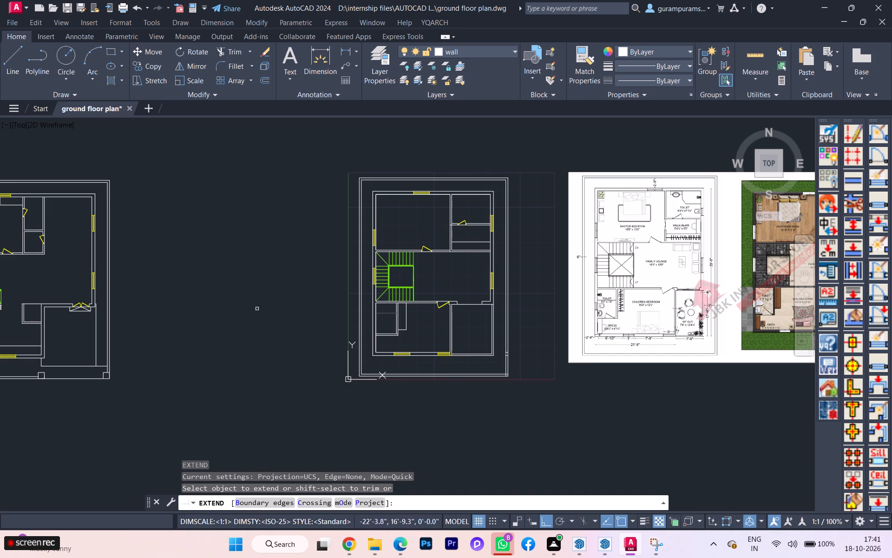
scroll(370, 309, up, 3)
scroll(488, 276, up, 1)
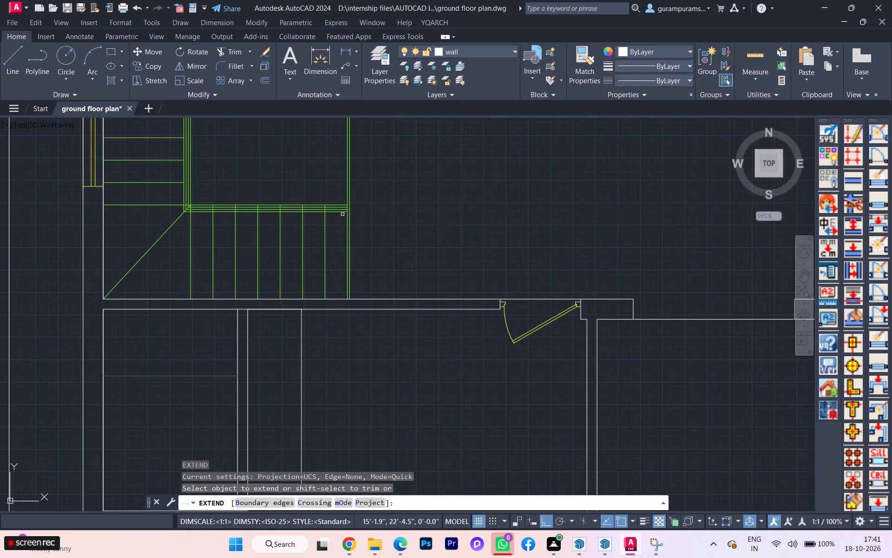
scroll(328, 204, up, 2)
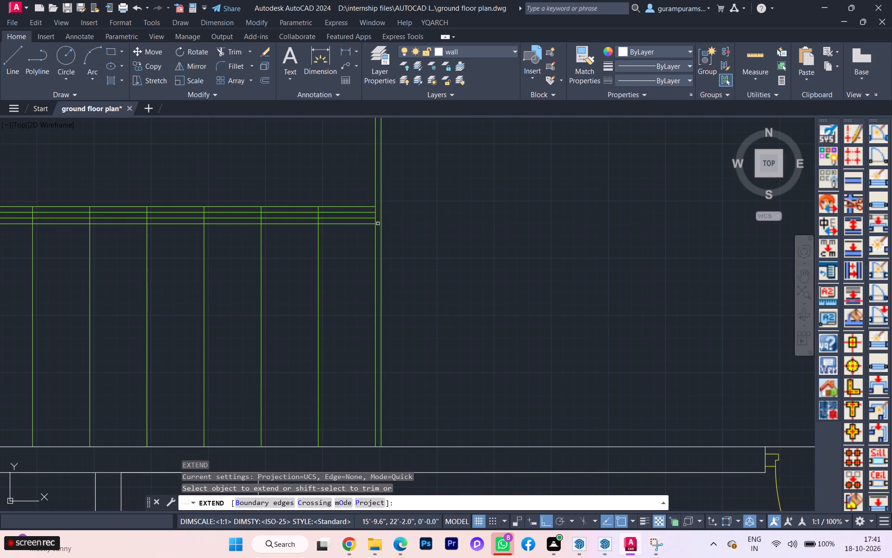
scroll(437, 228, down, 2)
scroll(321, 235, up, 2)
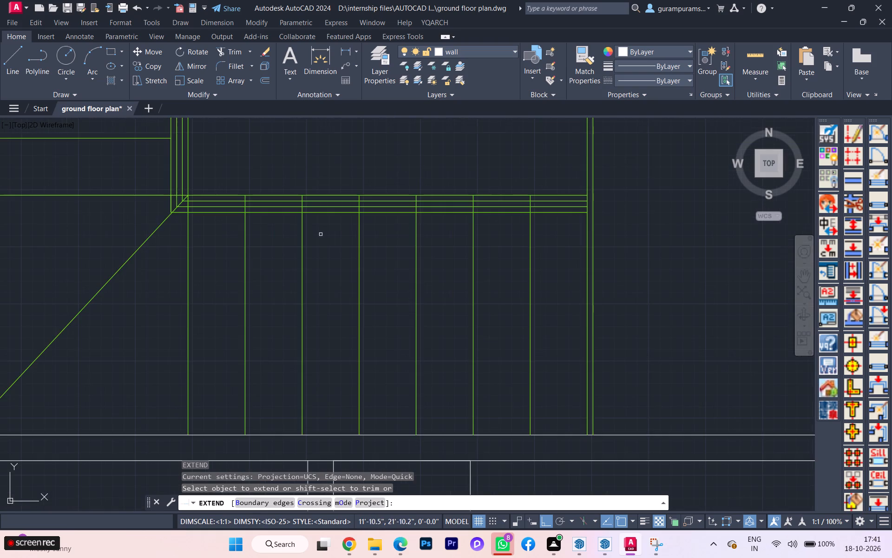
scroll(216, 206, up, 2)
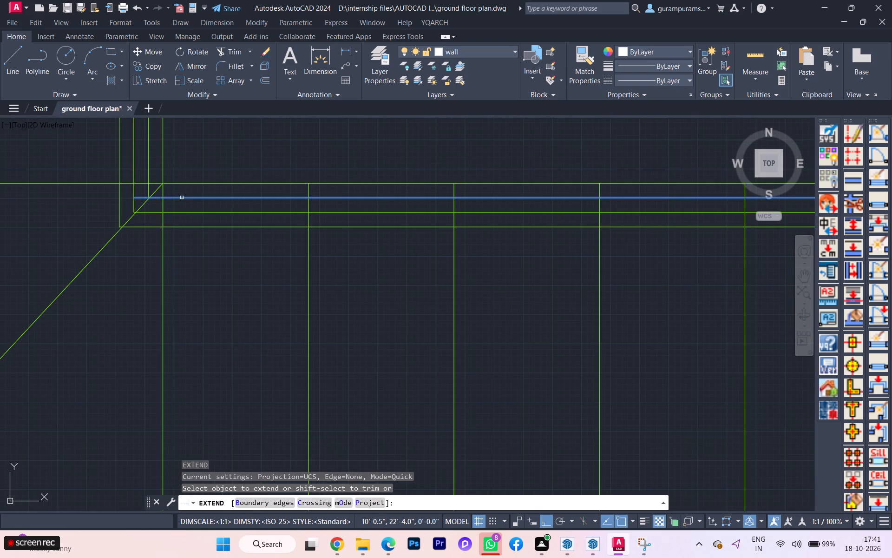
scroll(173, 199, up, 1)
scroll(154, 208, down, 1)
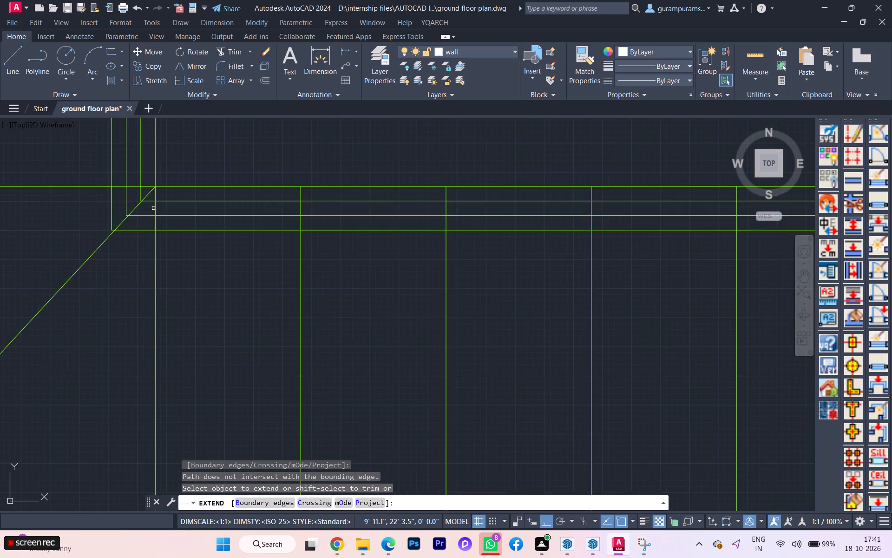
Compare the handrail corner beside the winder with the staircase in the reference first floor plan.
scroll(153, 208, down, 6)
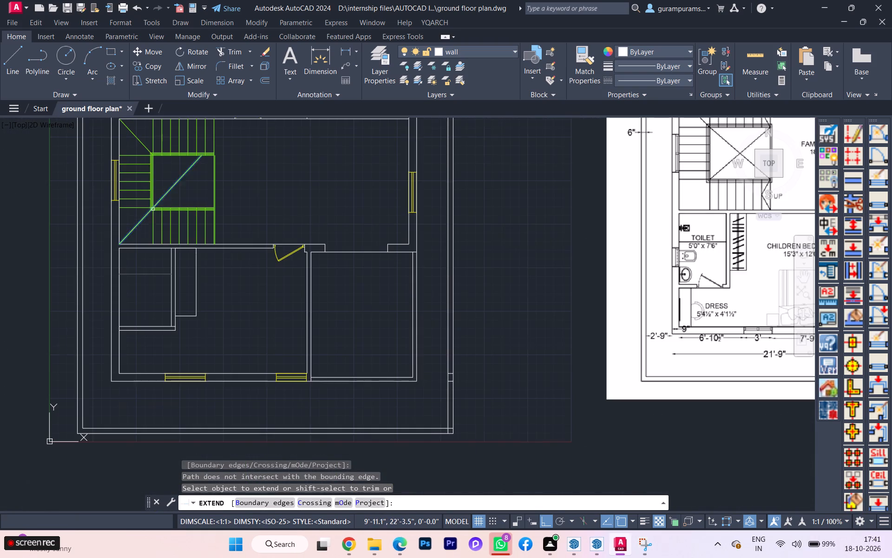
scroll(742, 186, up, 1)
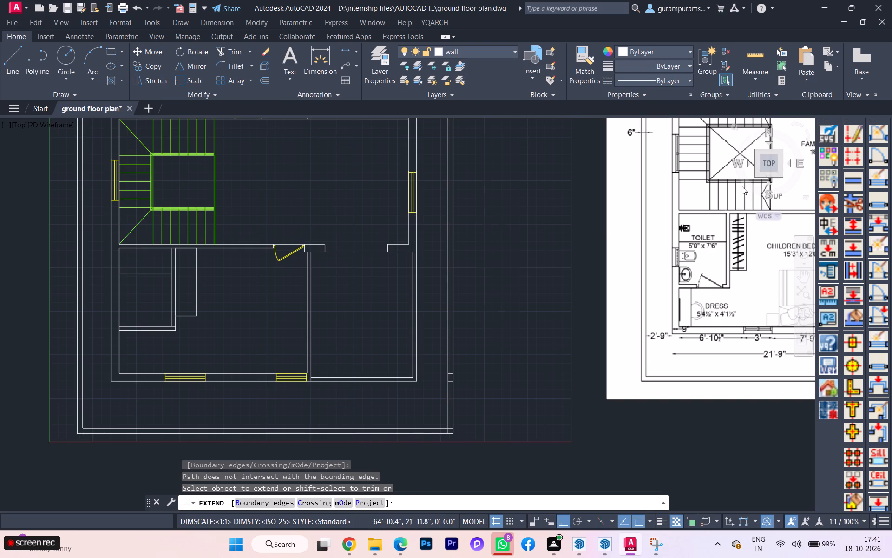
scroll(742, 186, up, 1)
scroll(695, 172, up, 2)
scroll(683, 181, down, 1)
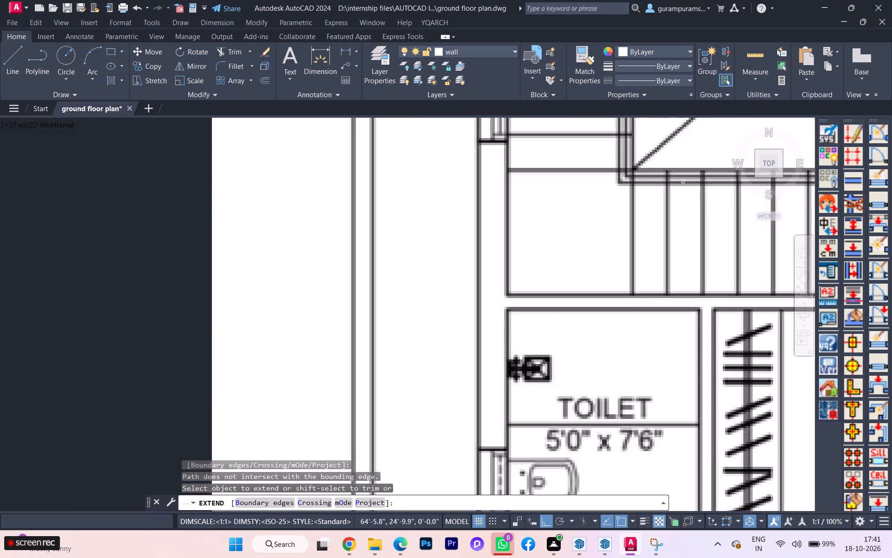
scroll(683, 183, down, 3)
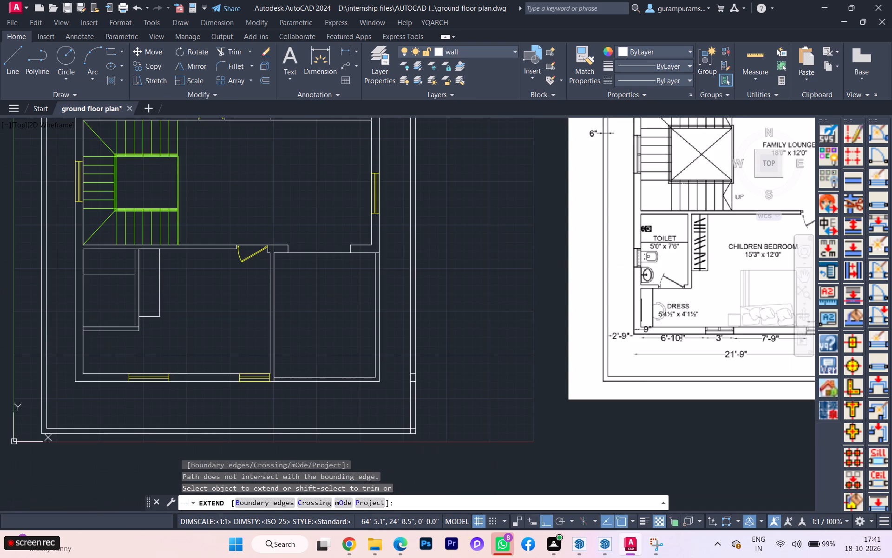
scroll(683, 185, down, 1)
scroll(683, 185, up, 5)
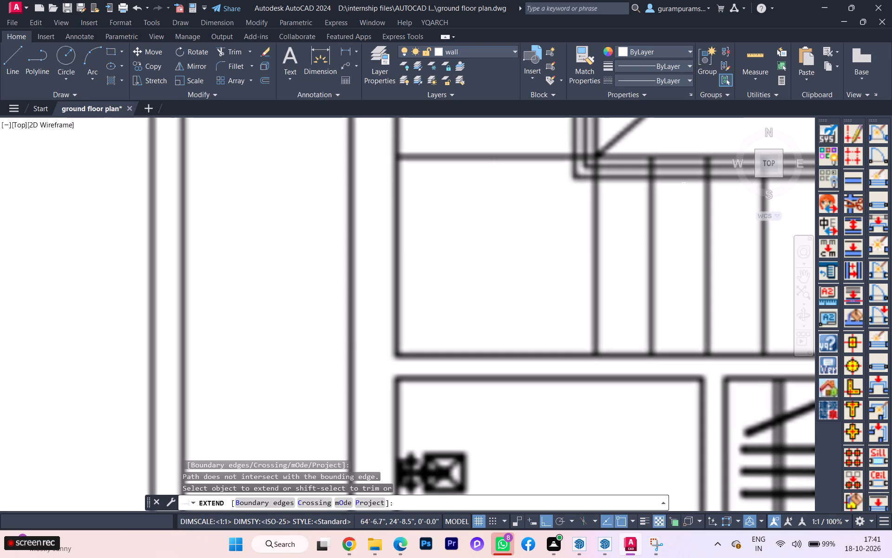
scroll(683, 184, down, 5)
Leave the Extend command and erase the vertical handrail line of the side flight that lies nearest the stairwell opening.
scroll(348, 172, up, 3)
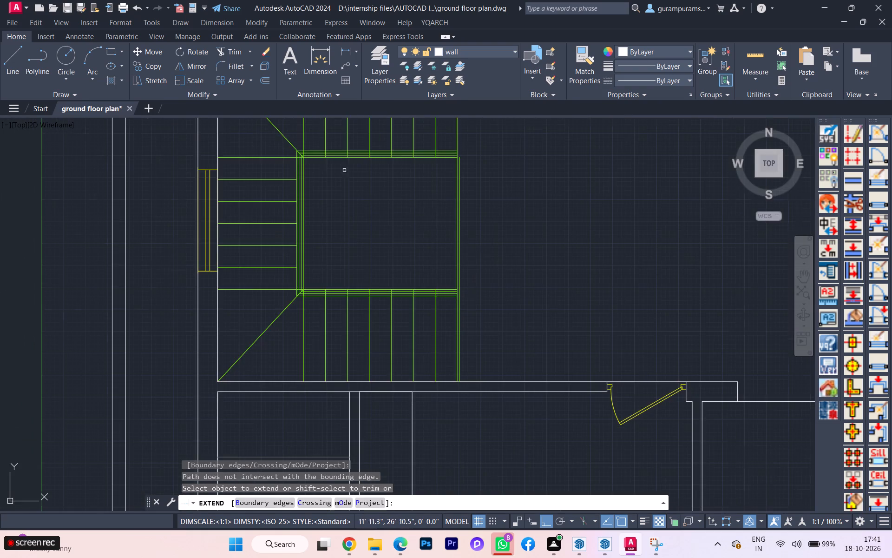
scroll(287, 168, up, 1)
scroll(287, 168, down, 1)
scroll(287, 168, up, 2)
key(space)
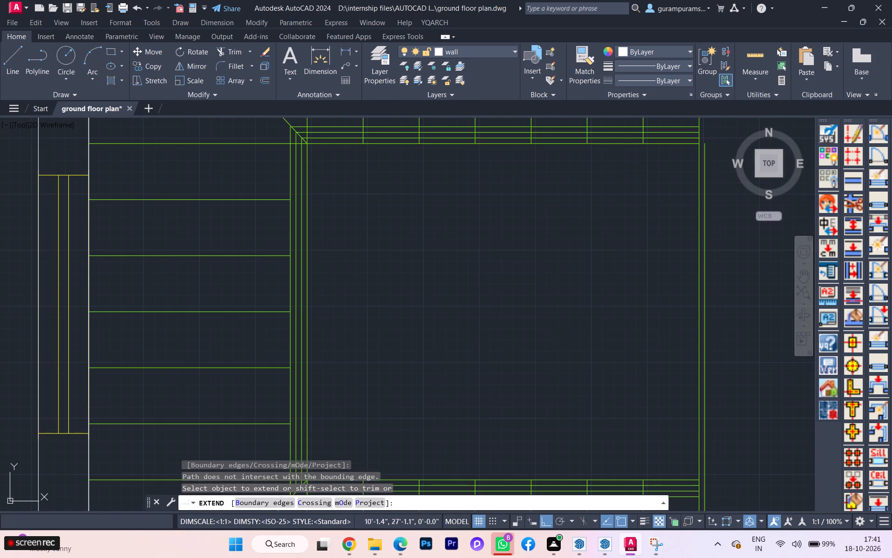
key(space)
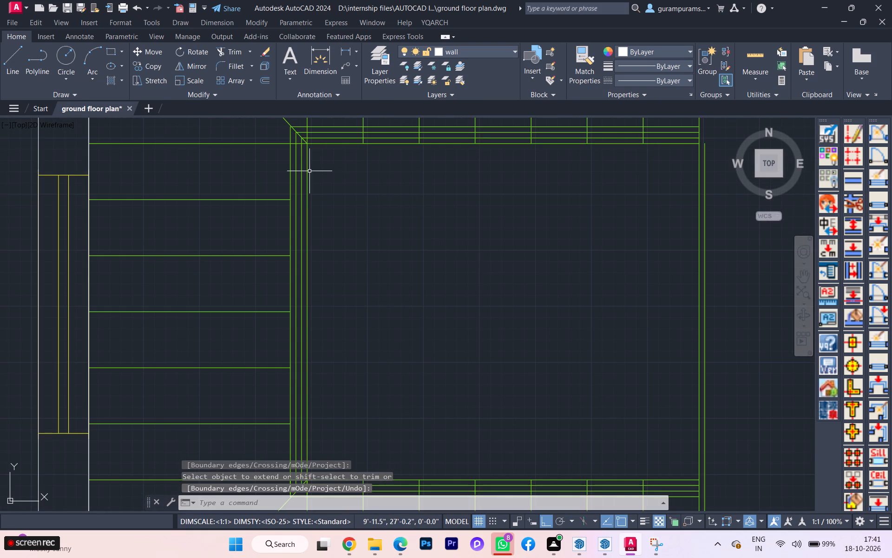
click(307, 169)
key(Delete)
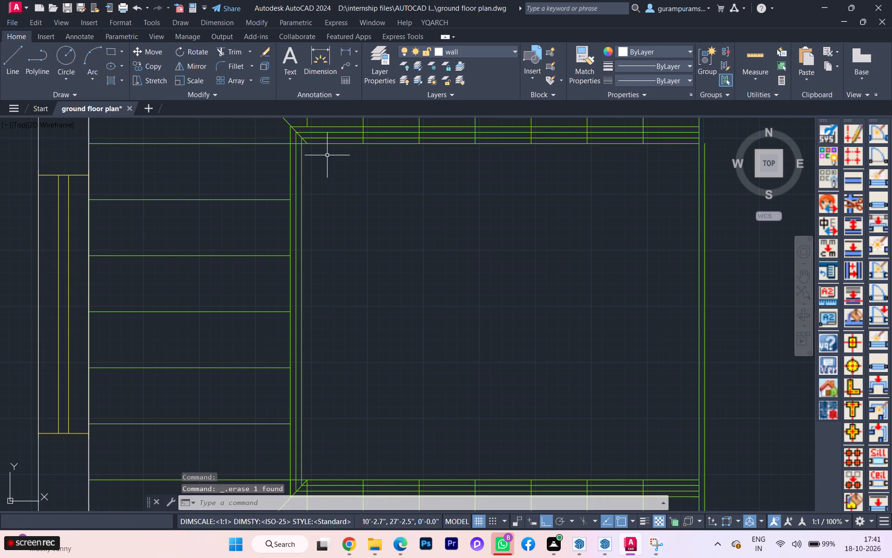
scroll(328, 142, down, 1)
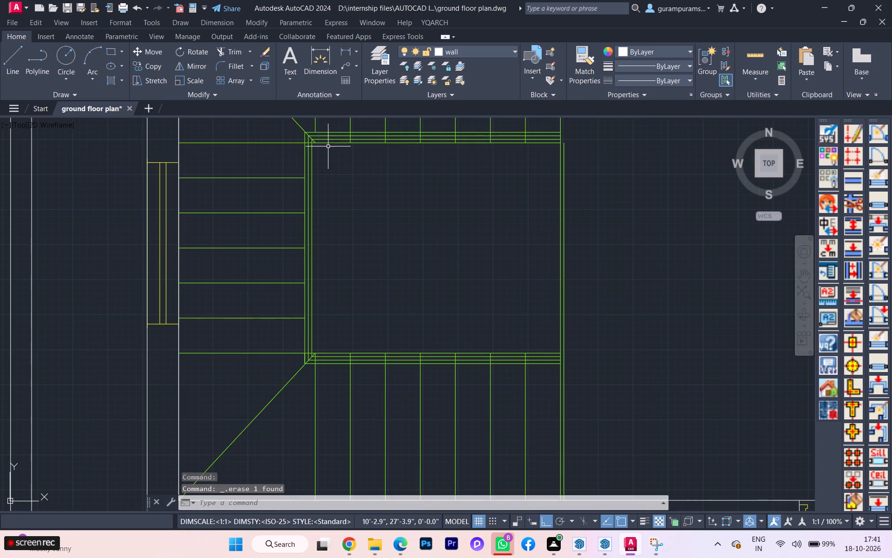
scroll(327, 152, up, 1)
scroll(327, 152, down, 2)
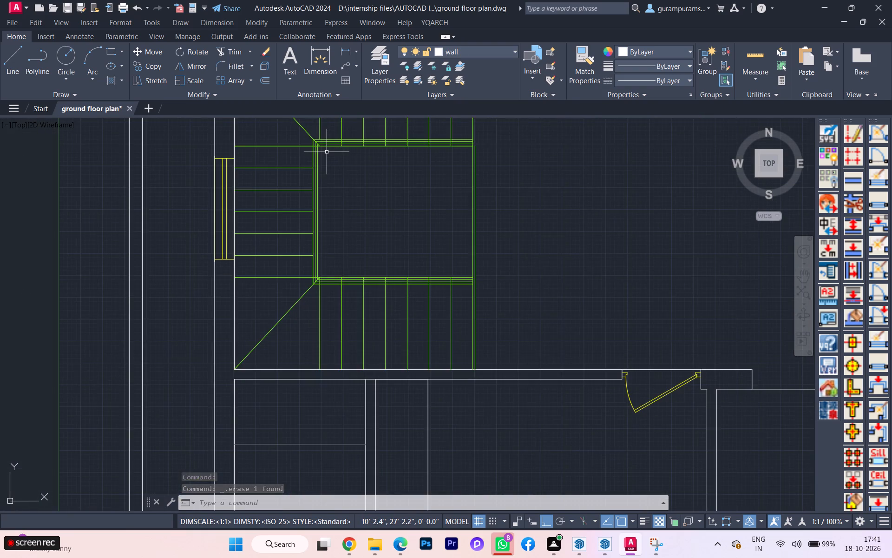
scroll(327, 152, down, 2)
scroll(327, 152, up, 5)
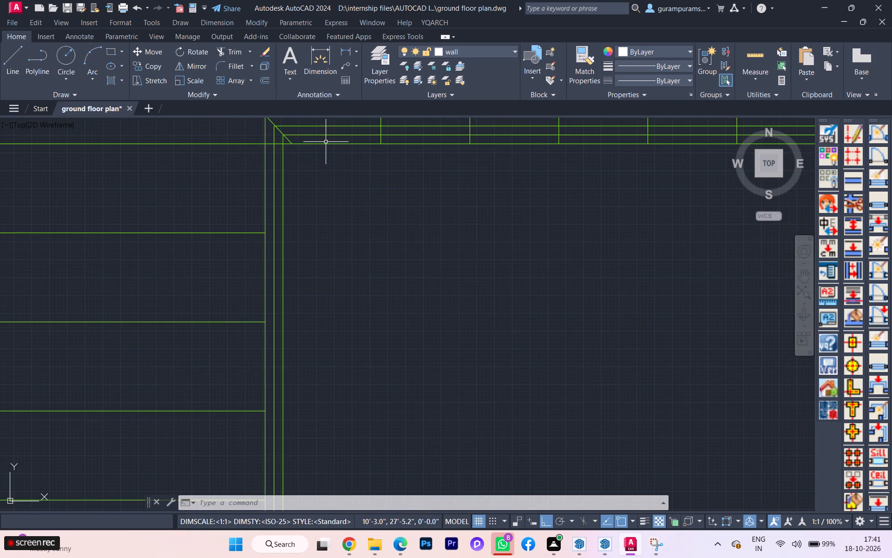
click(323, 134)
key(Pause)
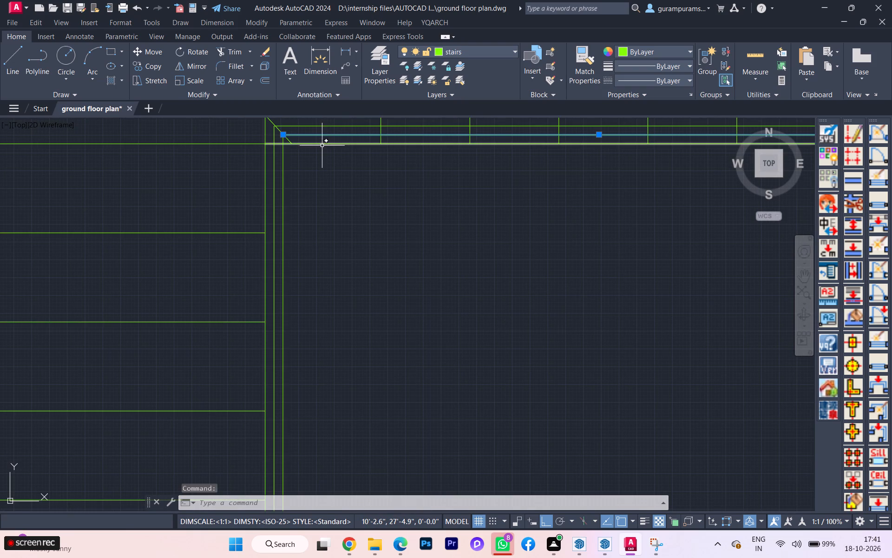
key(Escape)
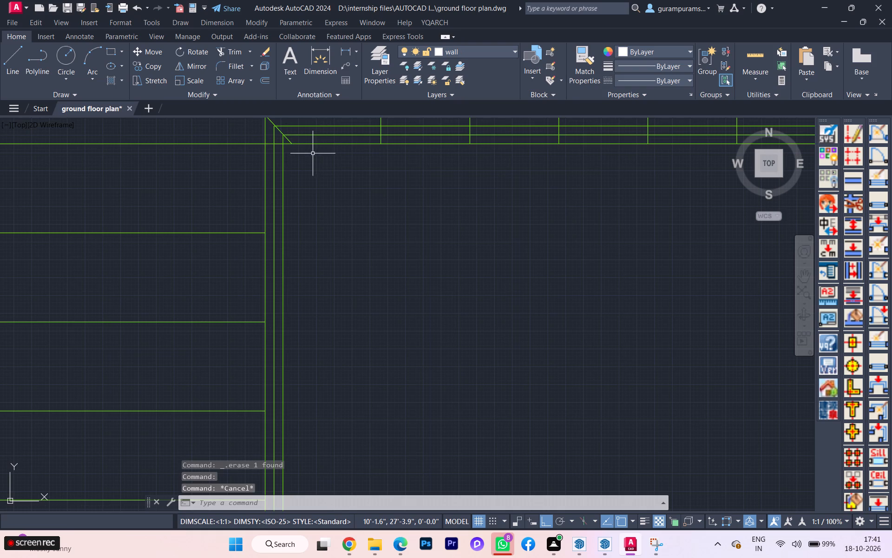
Erase the lower flight's horizontal handrail line farthest from the stairwell opening.
scroll(313, 156, down, 2)
scroll(371, 341, up, 3)
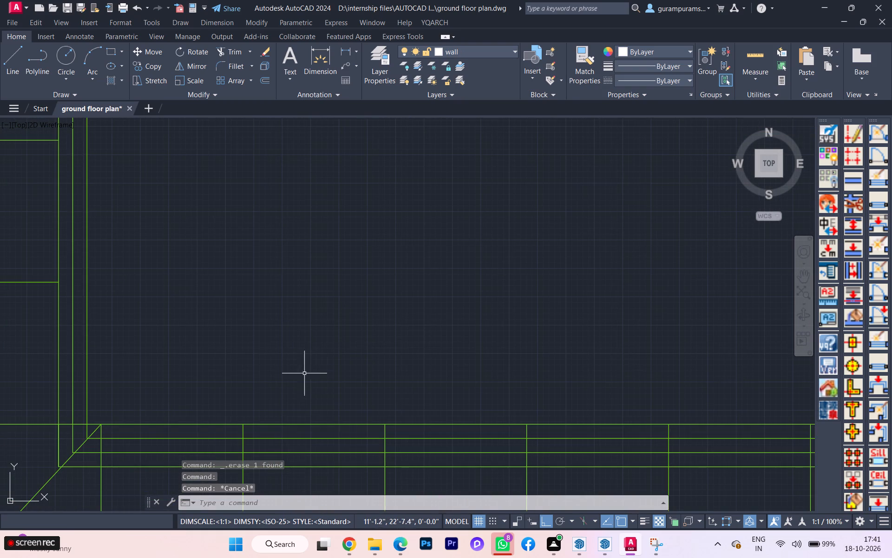
scroll(290, 388, down, 1)
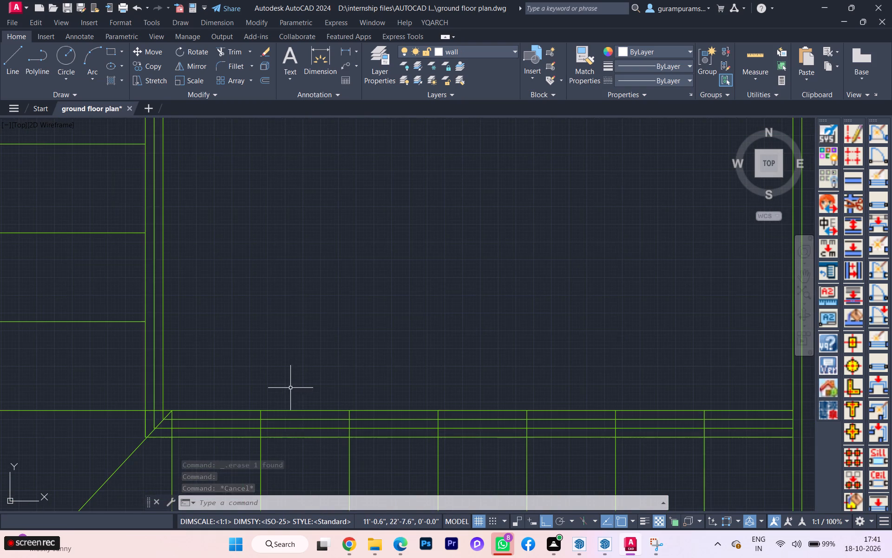
scroll(150, 424, up, 1)
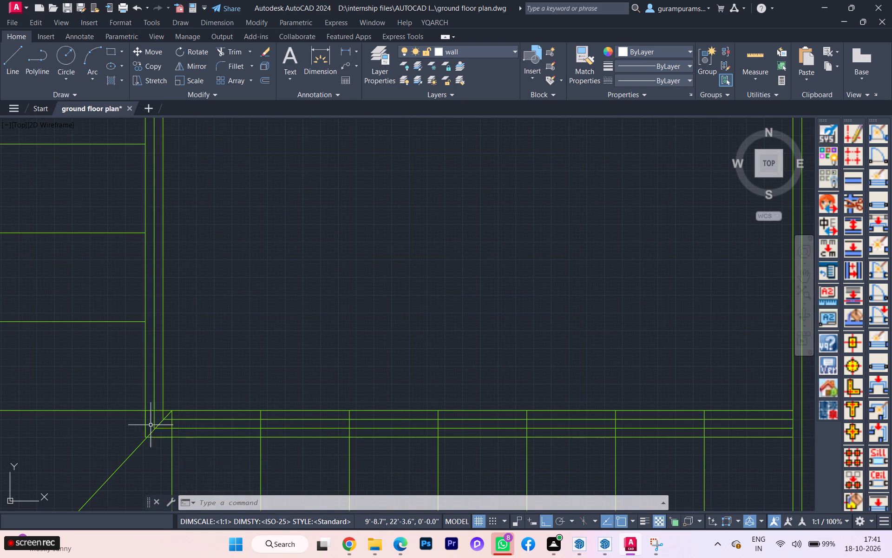
scroll(161, 439, up, 1)
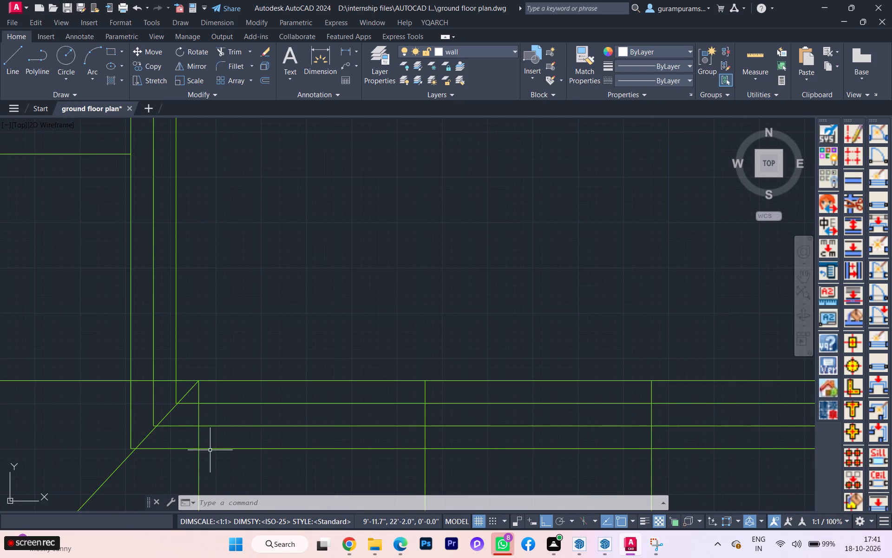
click(211, 452)
click(213, 445)
click(213, 451)
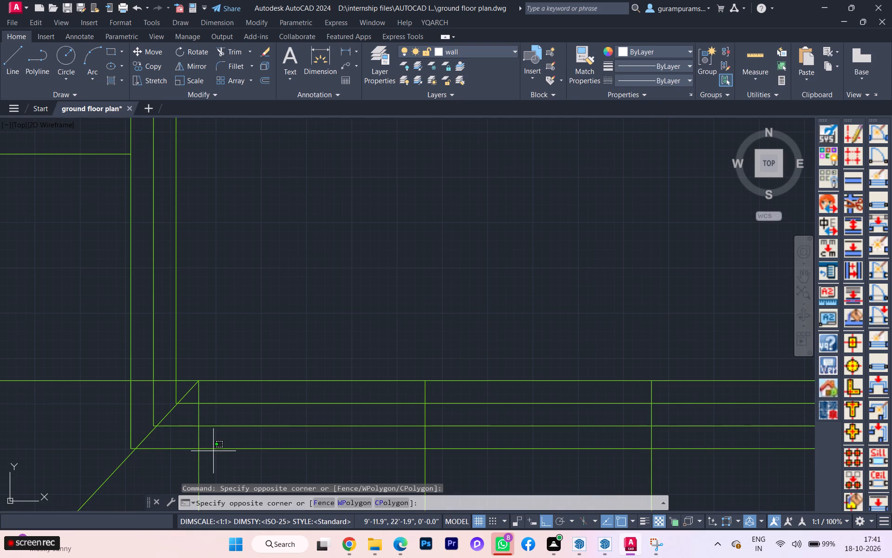
click(213, 447)
key(Delete)
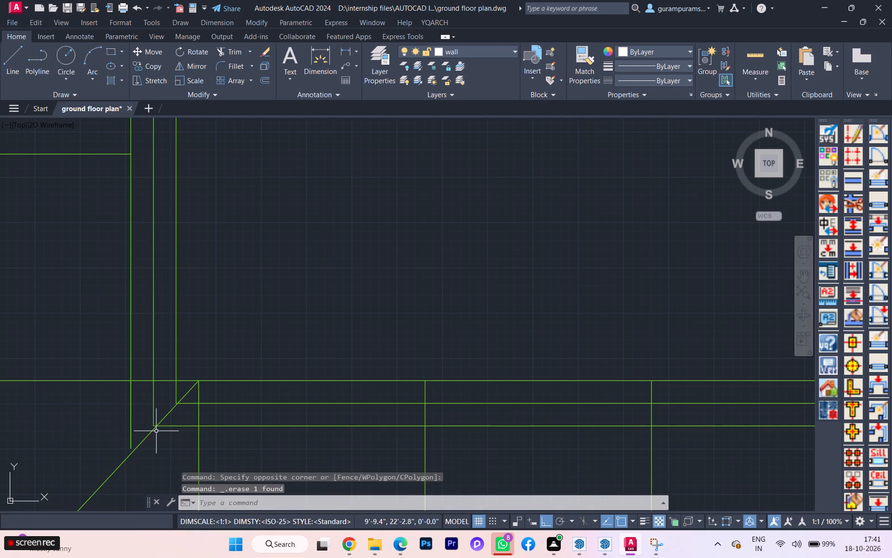
Extend the lower flight's two remaining horizontal handrail lines past the winder diagonal to the side flight's next vertical handrail lines.
click(152, 413)
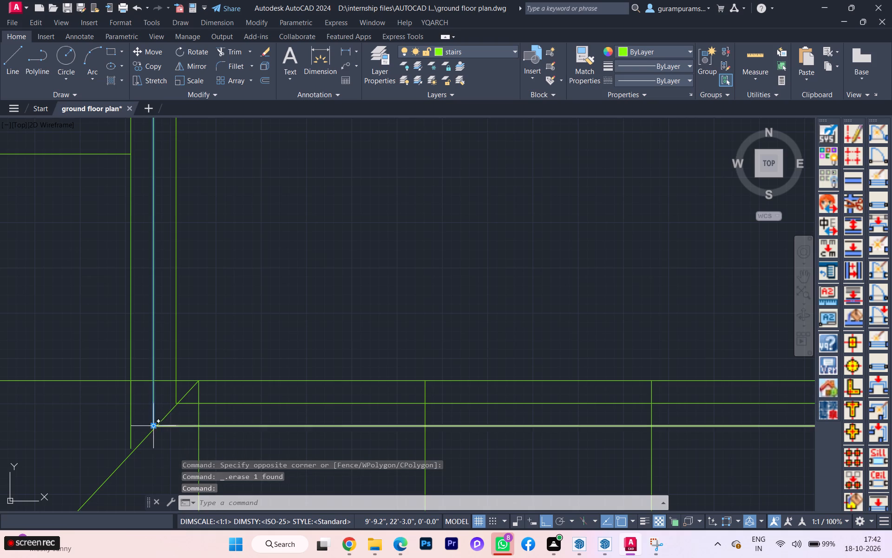
key(Escape)
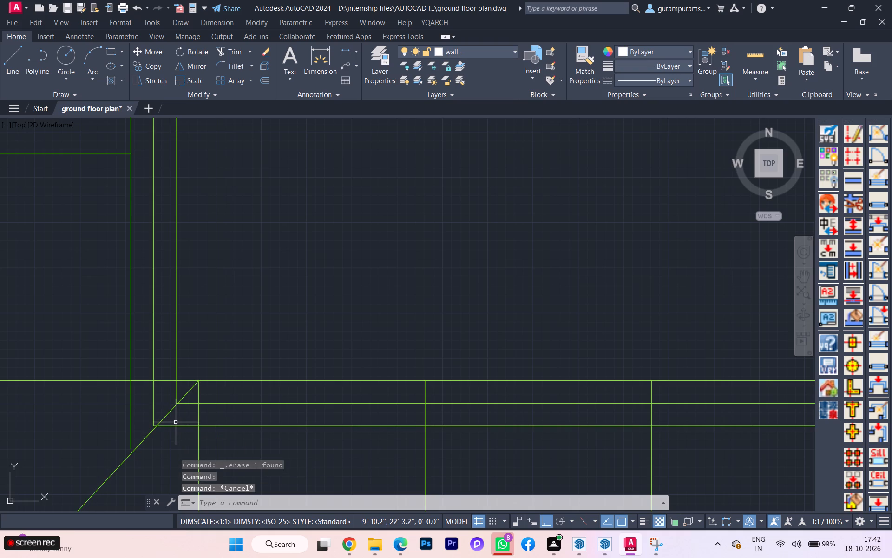
text(ex)
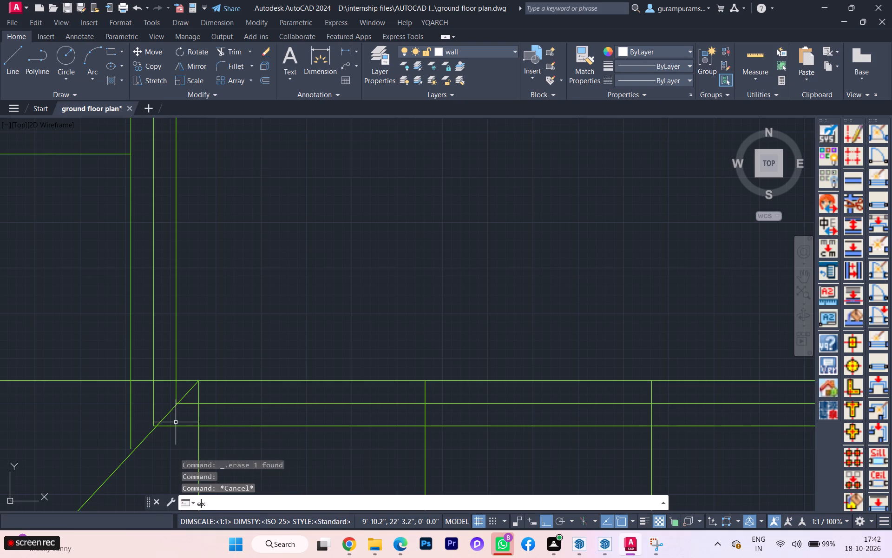
key(Return)
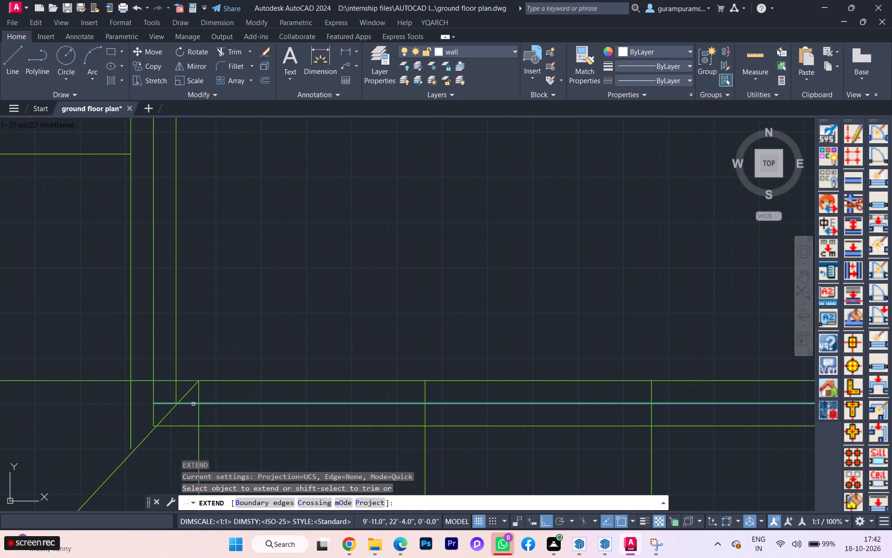
click(193, 404)
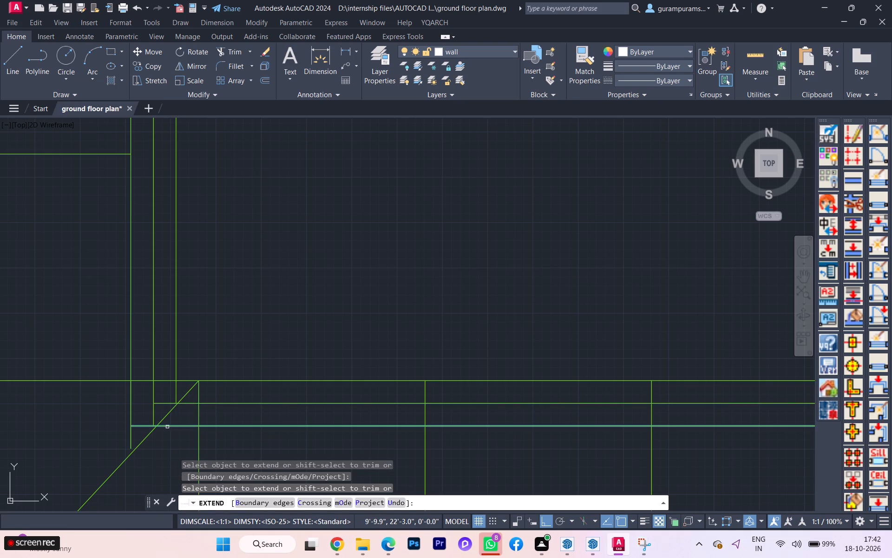
click(167, 427)
scroll(182, 417, down, 4)
scroll(260, 194, up, 2)
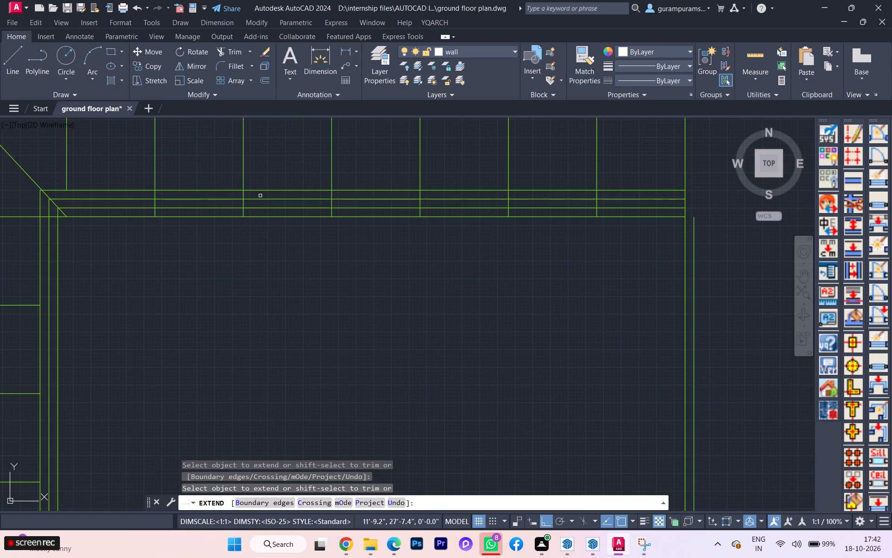
key(Escape)
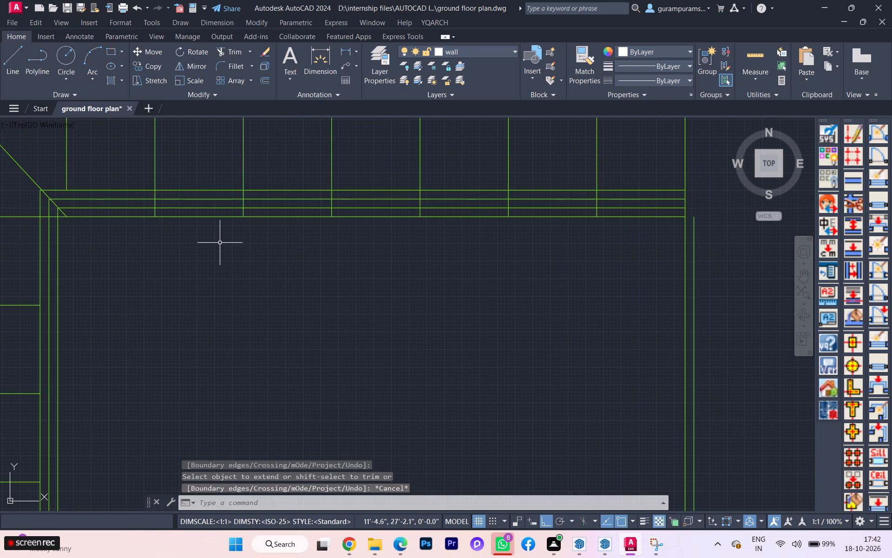
Extend the upper flight's two middle horizontal handrail lines past the winder diagonal to the side flight's next vertical handrail lines.
scroll(222, 243, down, 1)
scroll(144, 207, up, 1)
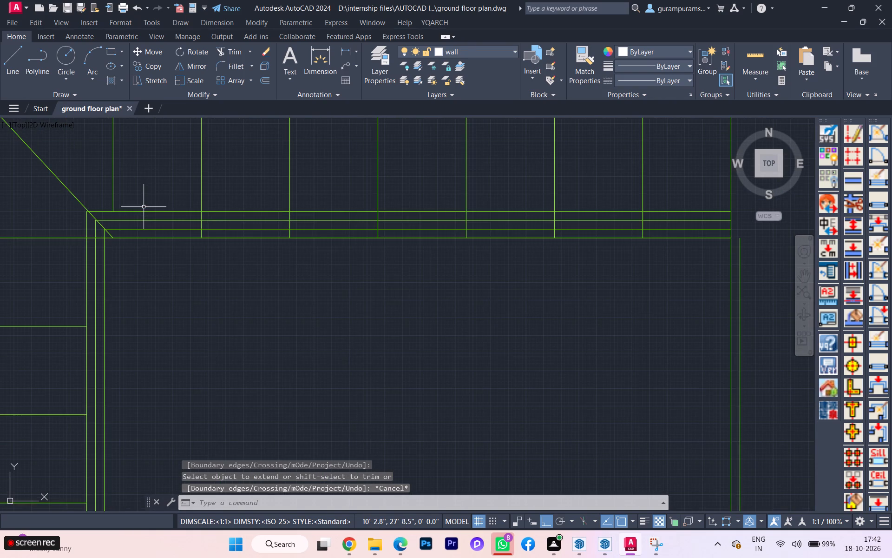
key(space)
scroll(79, 237, up, 1)
scroll(80, 236, down, 1)
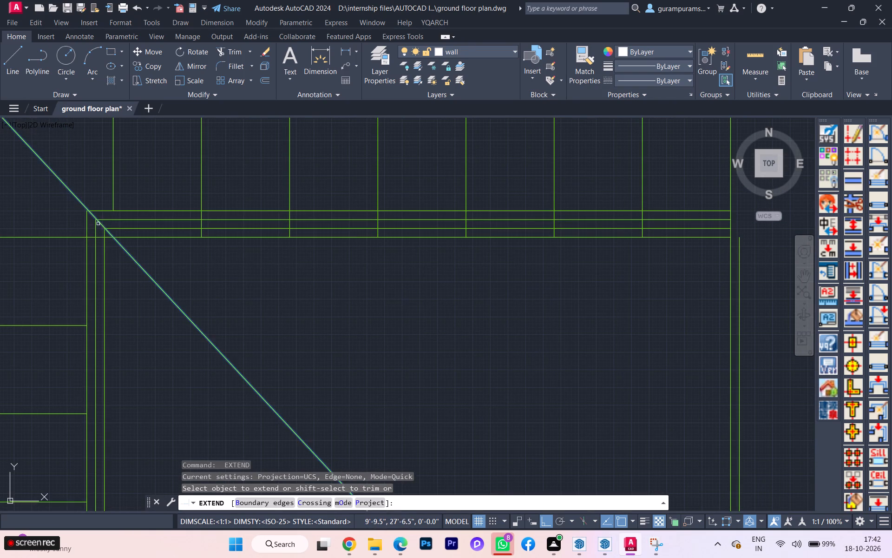
click(103, 220)
click(111, 227)
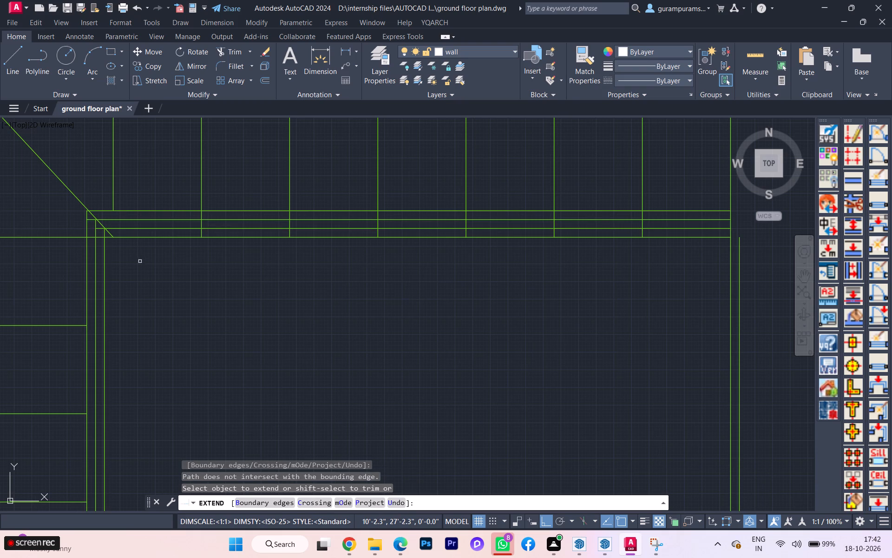
scroll(140, 261, up, 1)
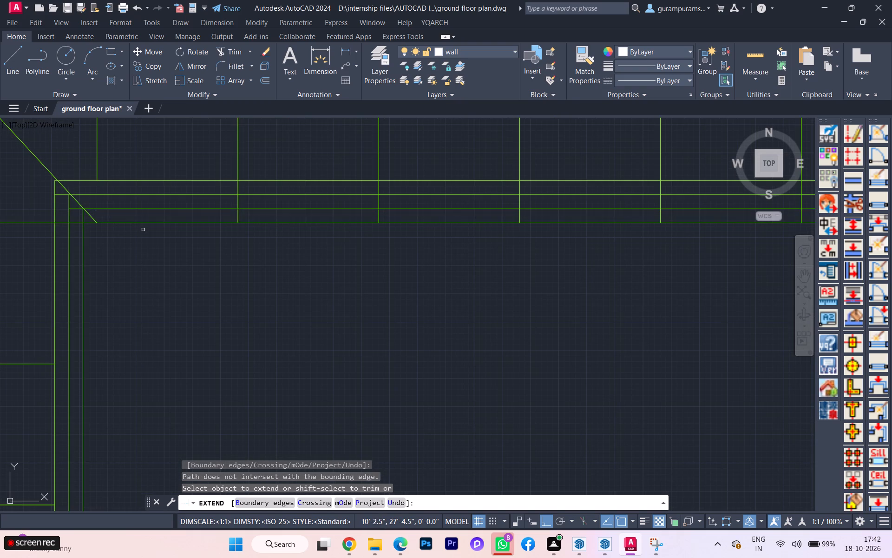
scroll(146, 235, down, 1)
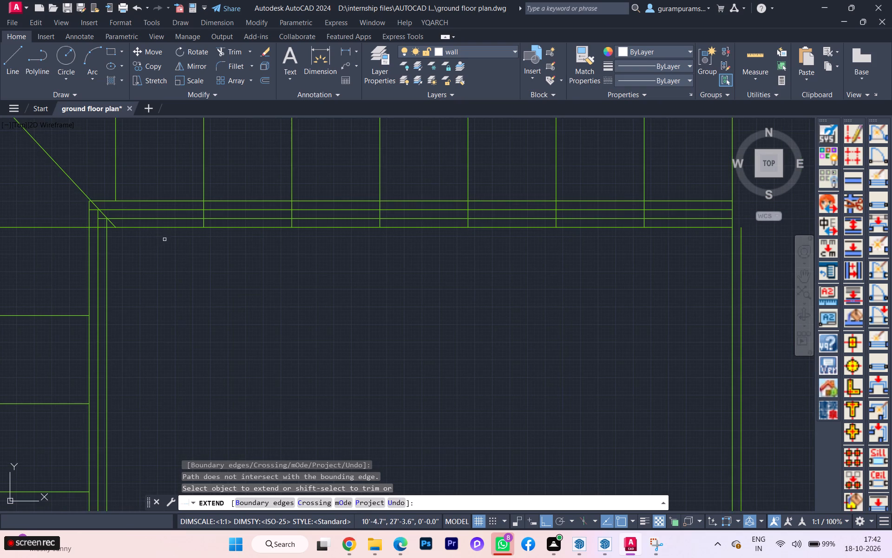
key(space)
Erase the upper flight's horizontal handrail line farthest from the stairwell opening.
scroll(188, 213, up, 1)
click(185, 199)
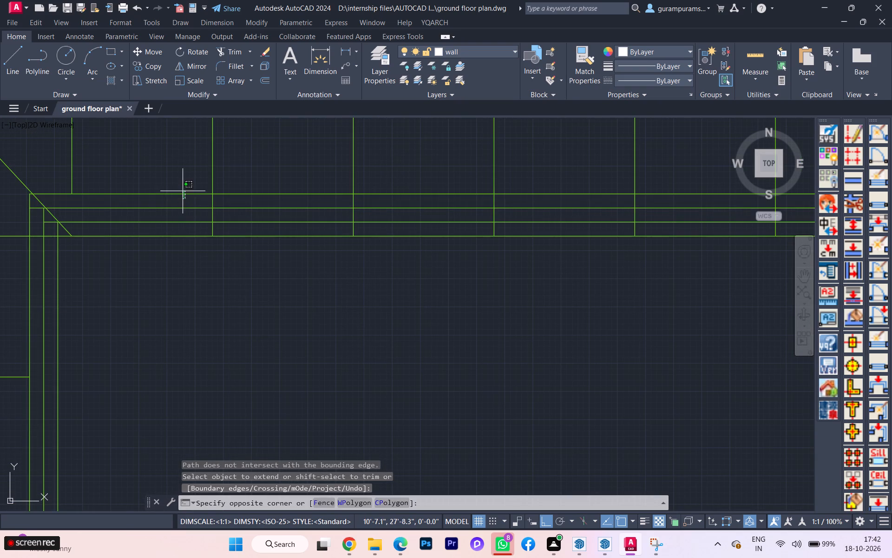
click(182, 189)
key(Delete)
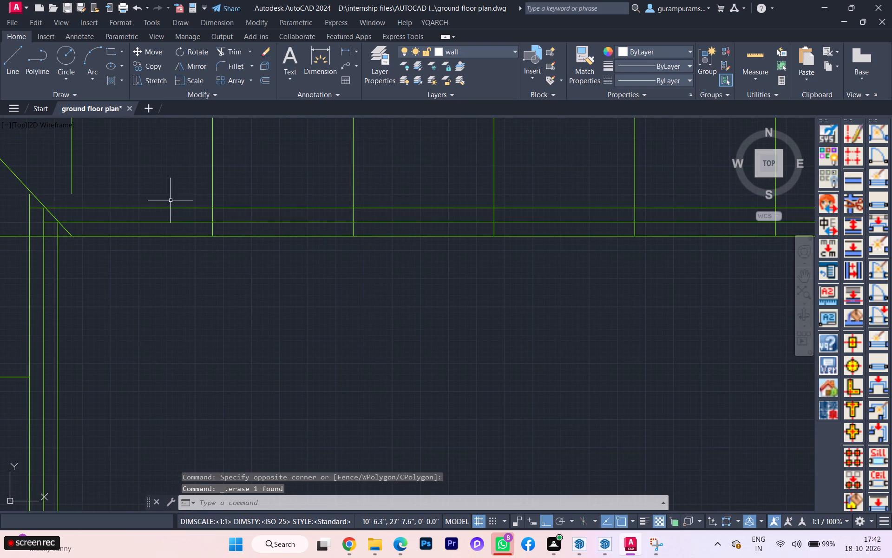
Trim the overlapping line ends at the stairwell's upper winder corner so the three handrail lines form clean nested corners.
text(tr)
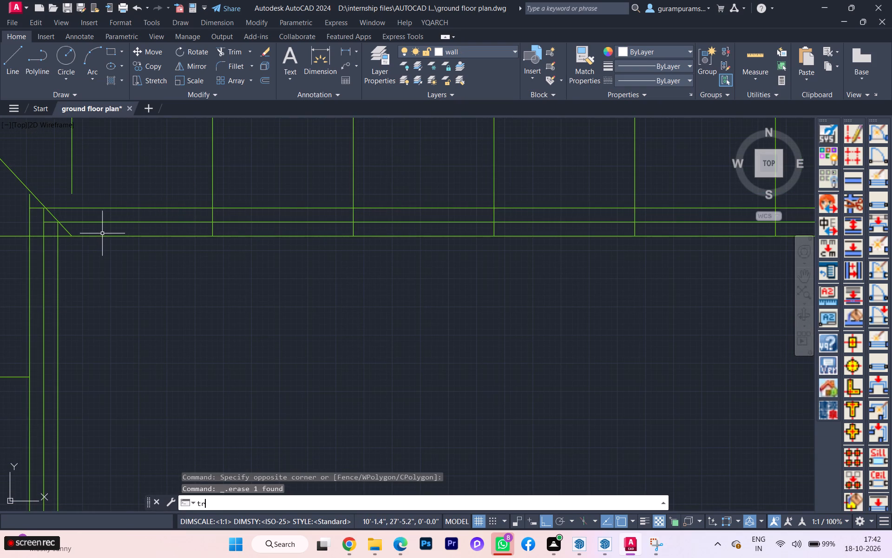
key(Return)
scroll(36, 208, up, 2)
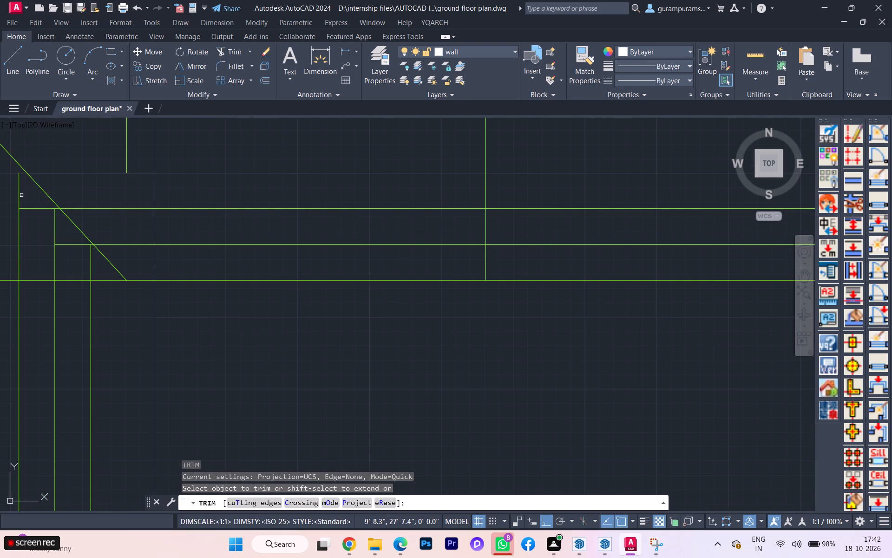
click(20, 191)
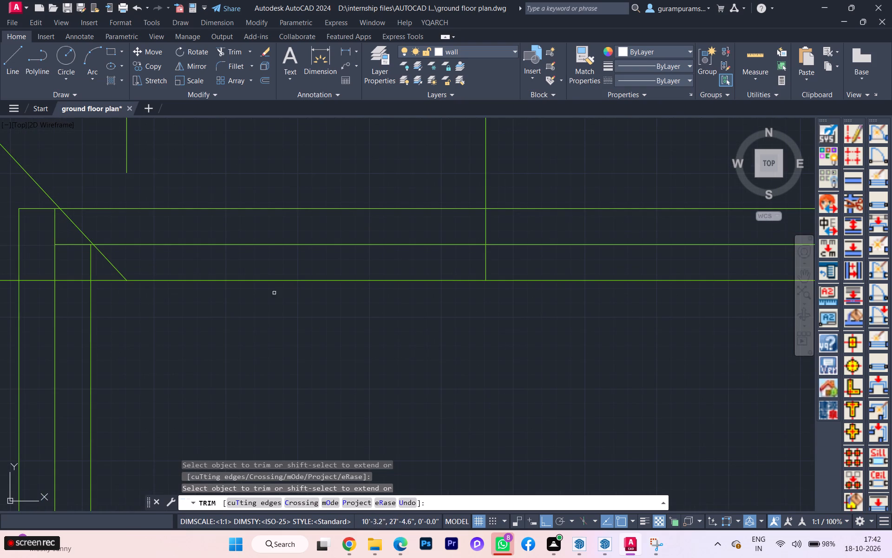
click(52, 224)
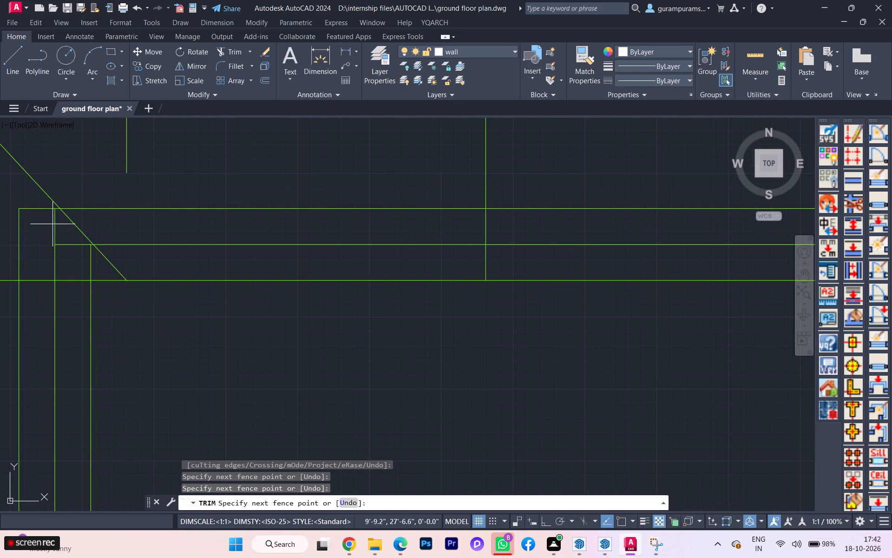
click(56, 229)
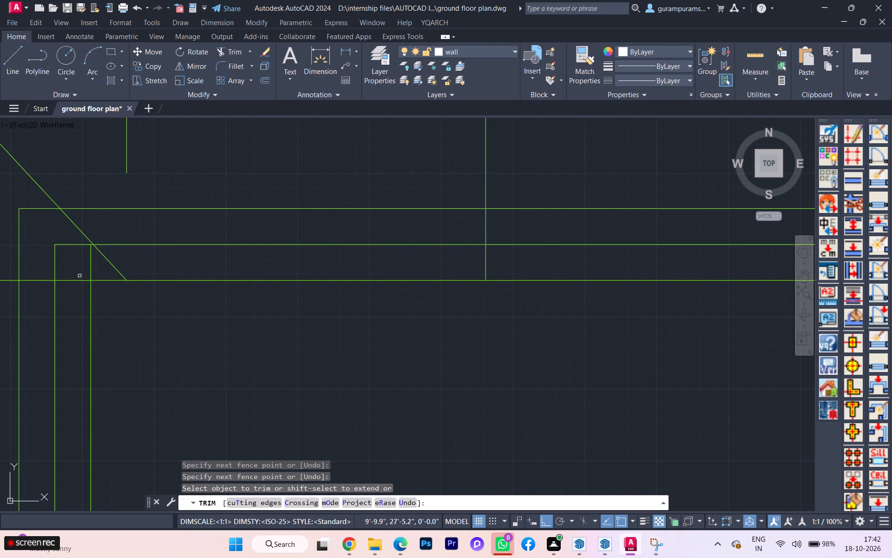
click(78, 275)
click(76, 284)
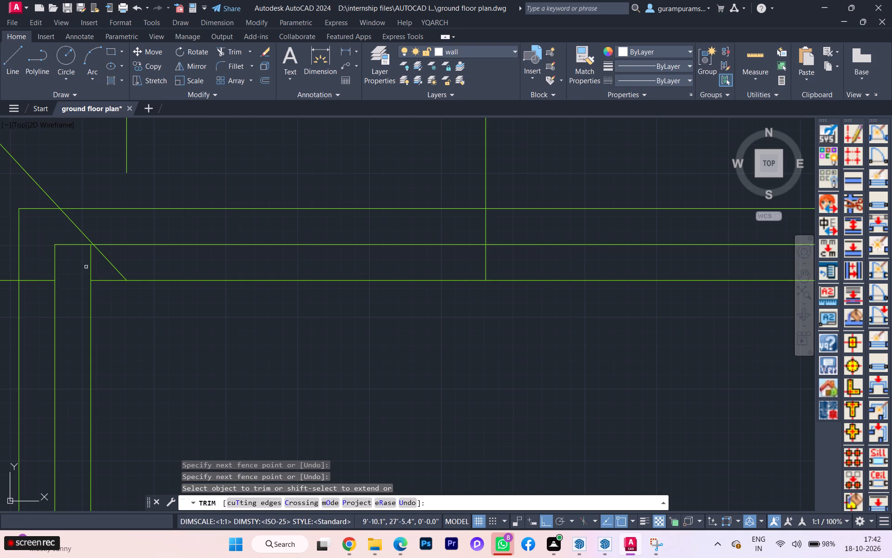
click(89, 263)
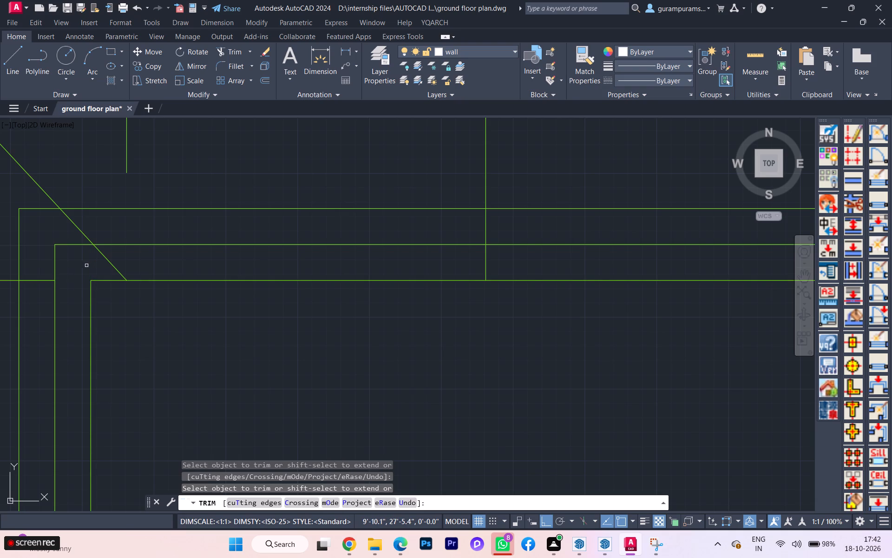
click(44, 280)
Trim the side flight's three vertical handrail lines back to their matching horizontal handrail lines at the lower winder corner.
scroll(95, 275, down, 2)
scroll(143, 305, down, 3)
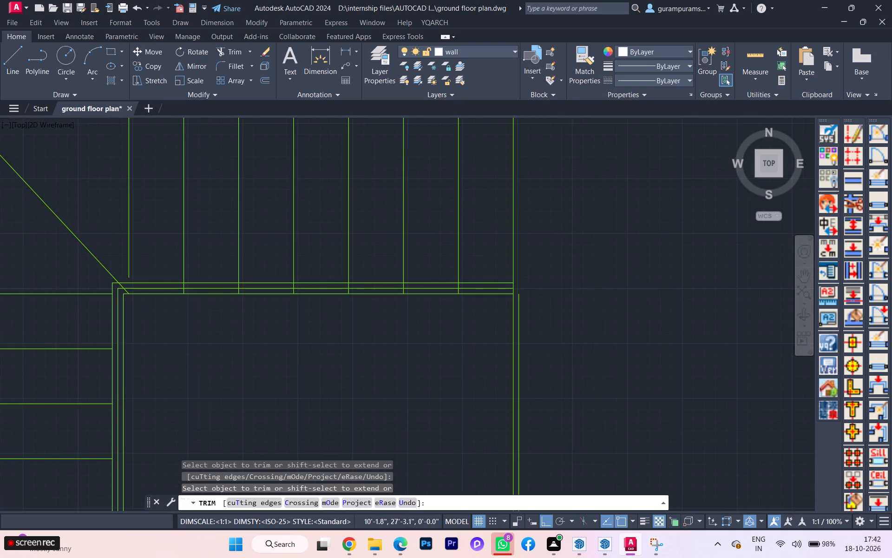
scroll(143, 305, down, 1)
scroll(143, 305, up, 2)
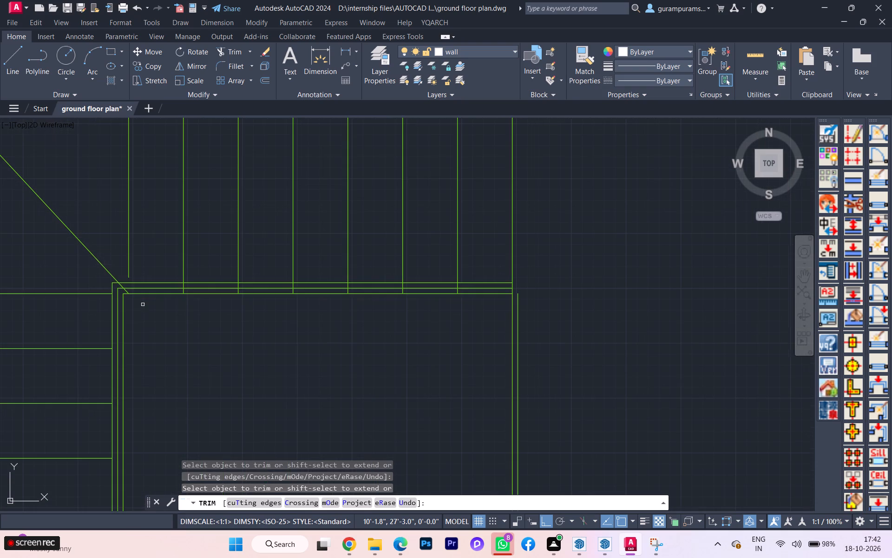
scroll(143, 305, down, 2)
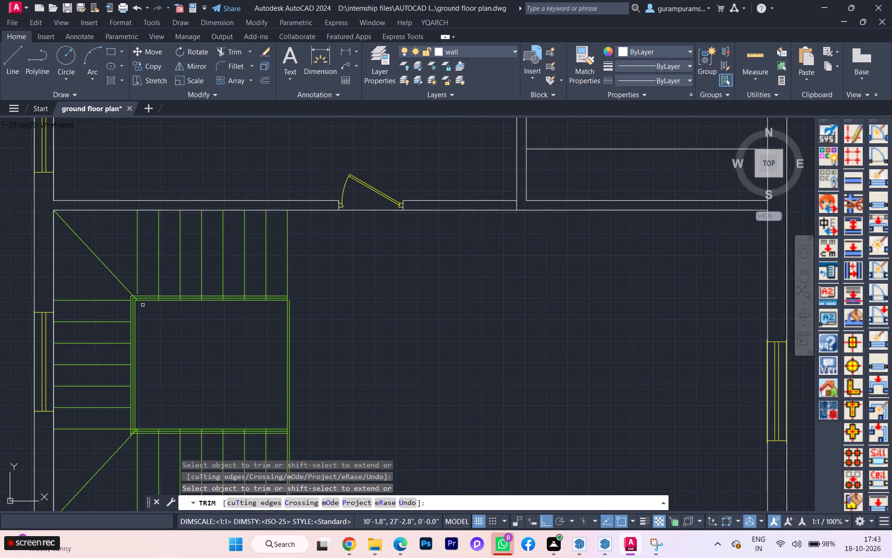
scroll(143, 305, down, 1)
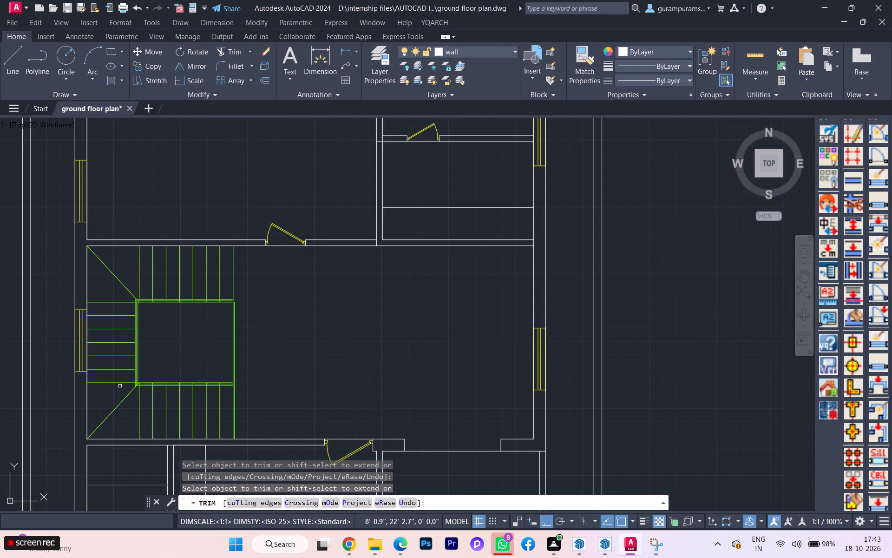
scroll(120, 386, up, 3)
scroll(169, 388, up, 4)
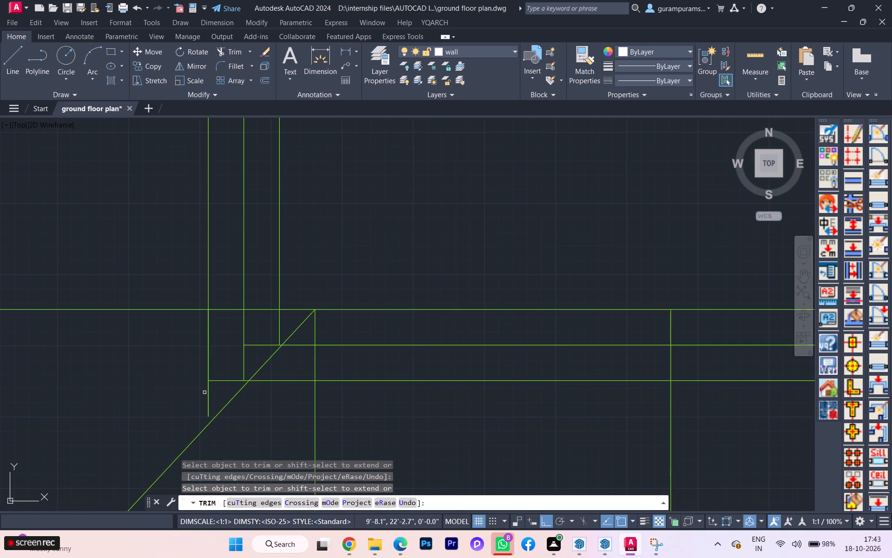
click(208, 392)
click(208, 399)
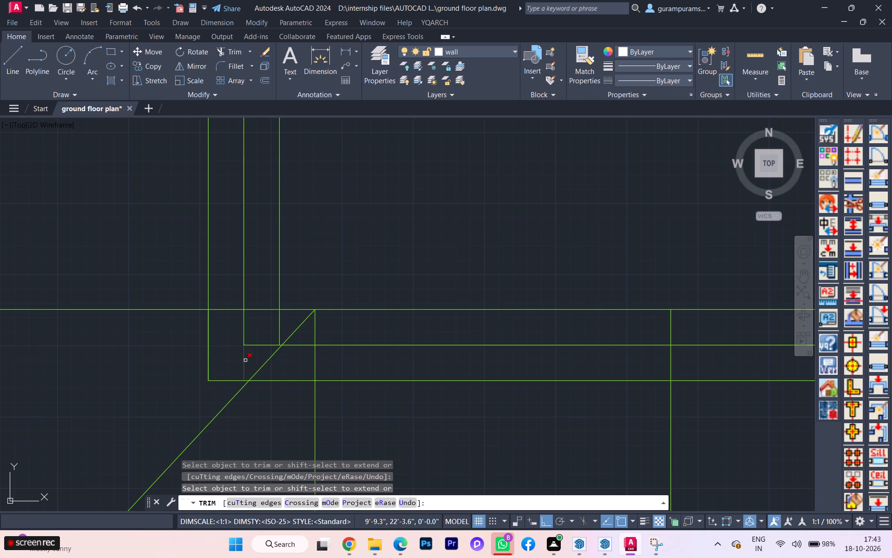
click(245, 360)
click(283, 328)
click(266, 322)
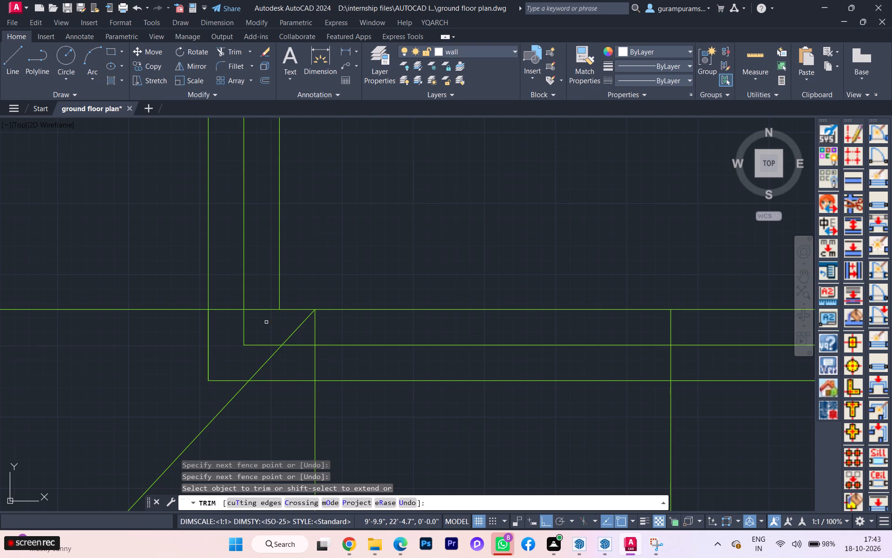
scroll(254, 365, down, 2)
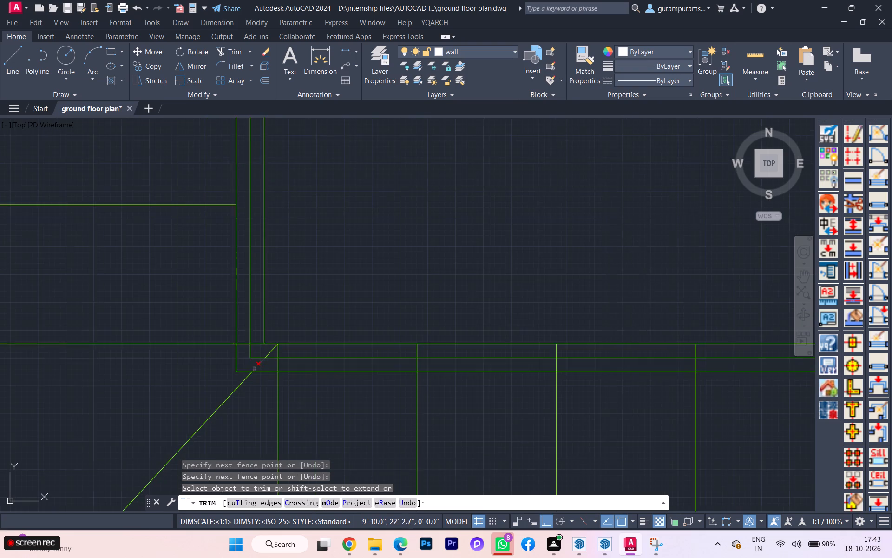
scroll(266, 390, down, 3)
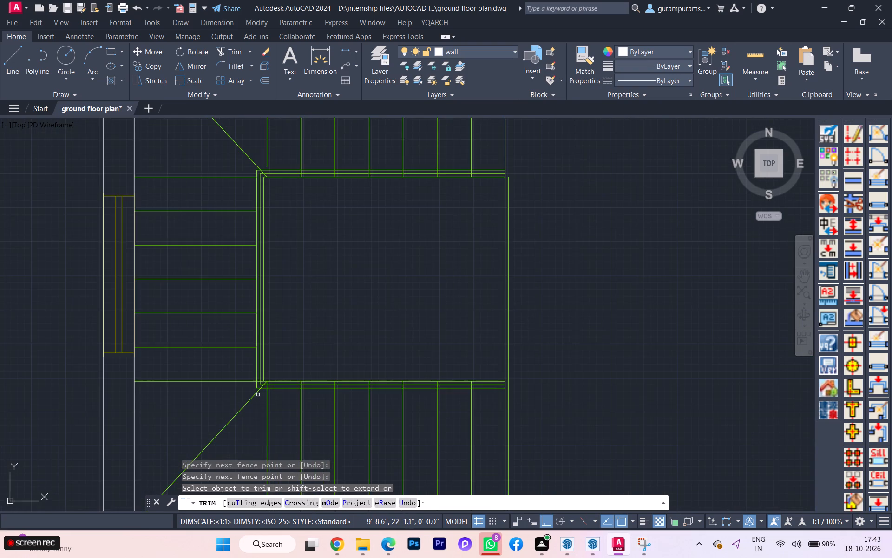
scroll(257, 395, down, 1)
key(space)
Extend the upper flight's short tread line beside the winder diagonal down to the middle handrail line.
scroll(249, 239, up, 1)
scroll(249, 239, down, 3)
scroll(249, 239, up, 1)
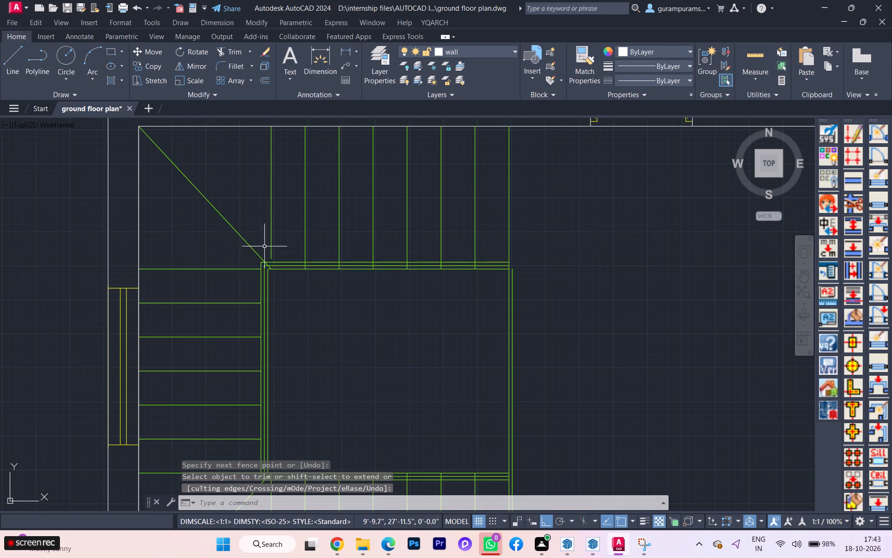
scroll(266, 247, up, 1)
key(e)
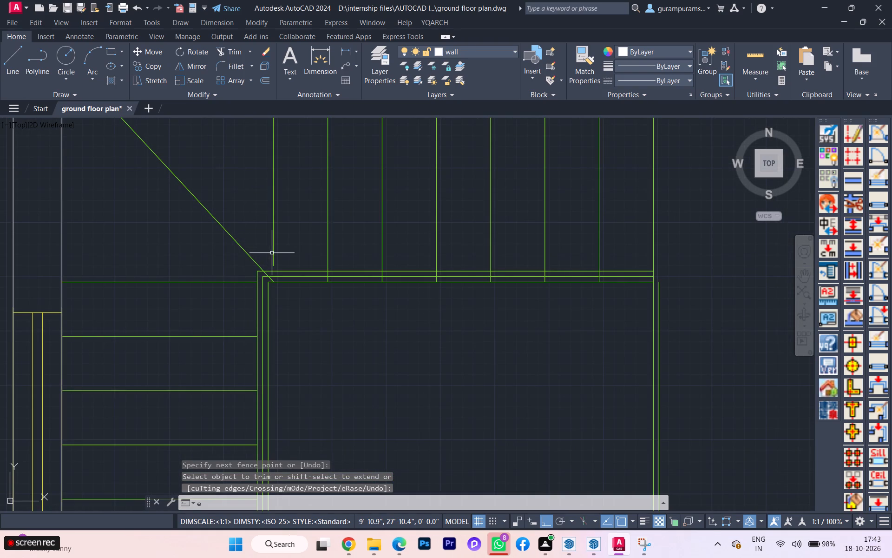
key(x)
key(Return)
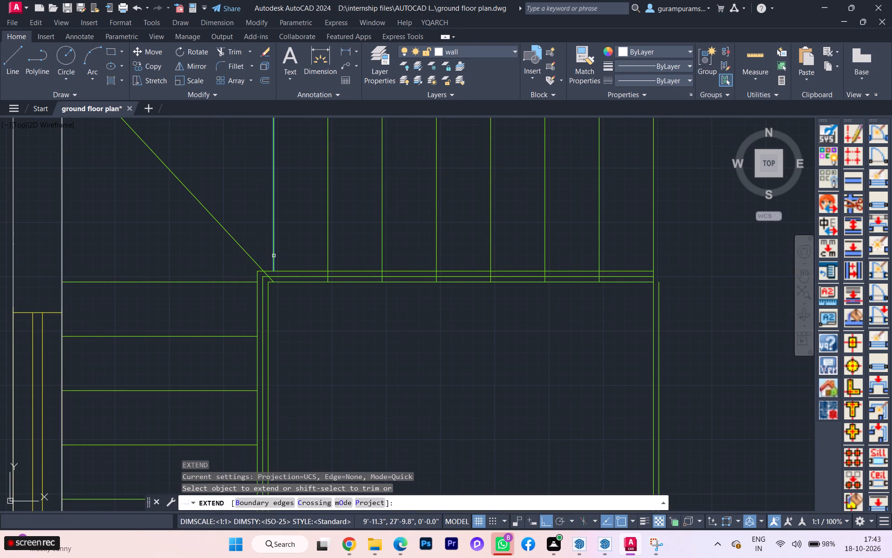
click(274, 256)
click(275, 262)
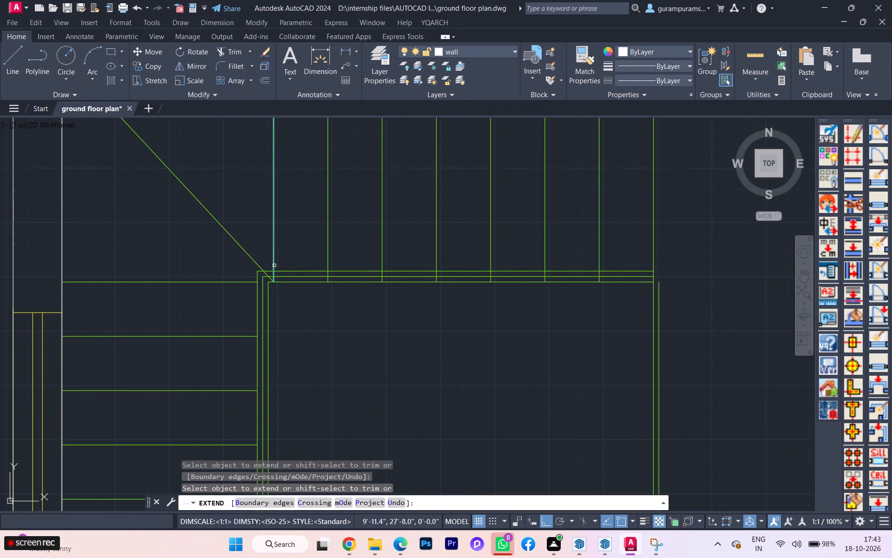
key(Escape)
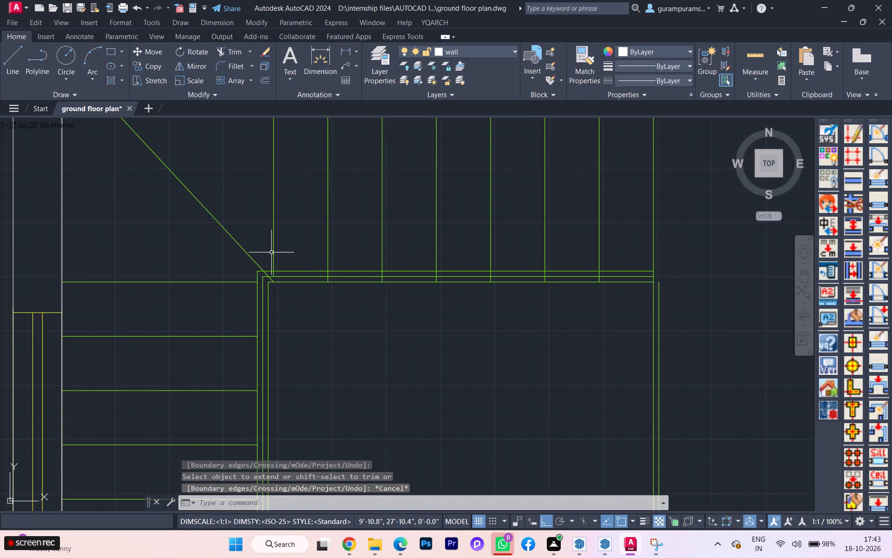
Draw two short lines joining the upper flight's middle handrail line to the outer vertical line at the stairwell's upper-right corner.
scroll(225, 250, down, 2)
scroll(370, 276, up, 1)
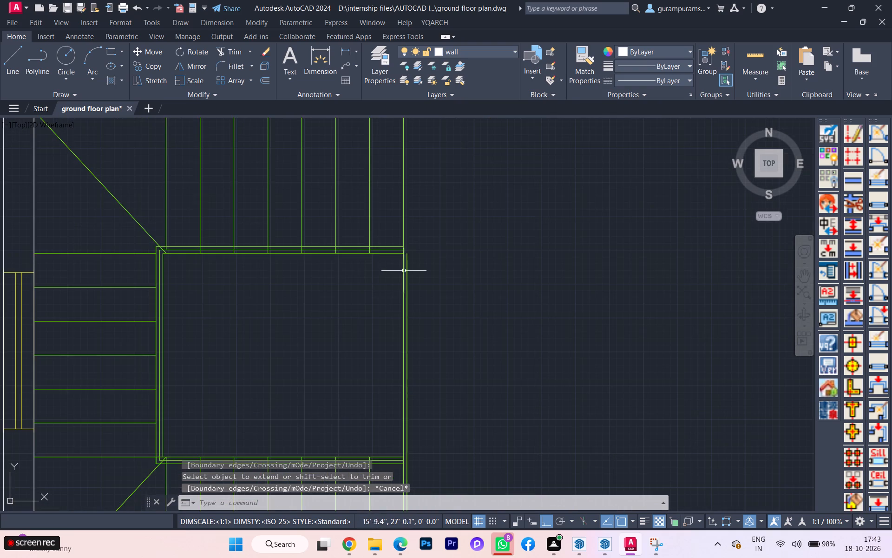
scroll(411, 265, up, 2)
scroll(412, 260, down, 2)
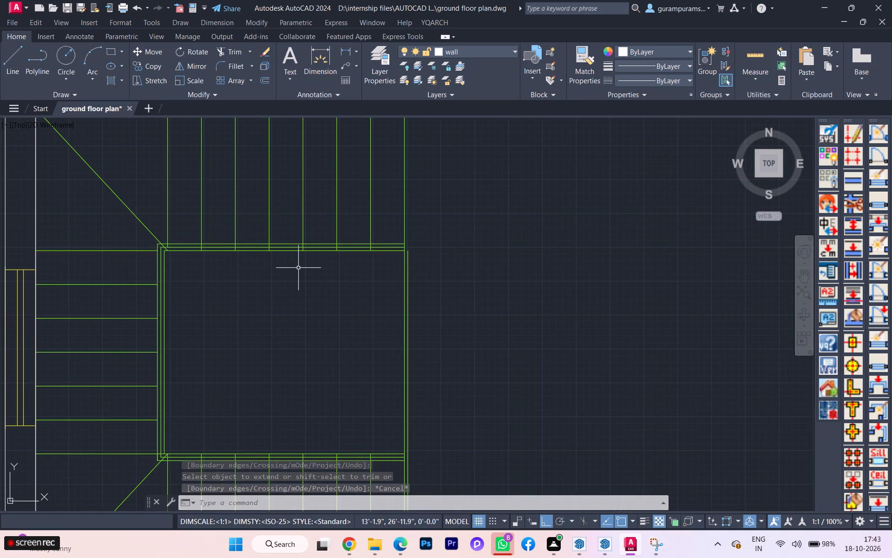
scroll(298, 267, down, 1)
scroll(363, 261, up, 3)
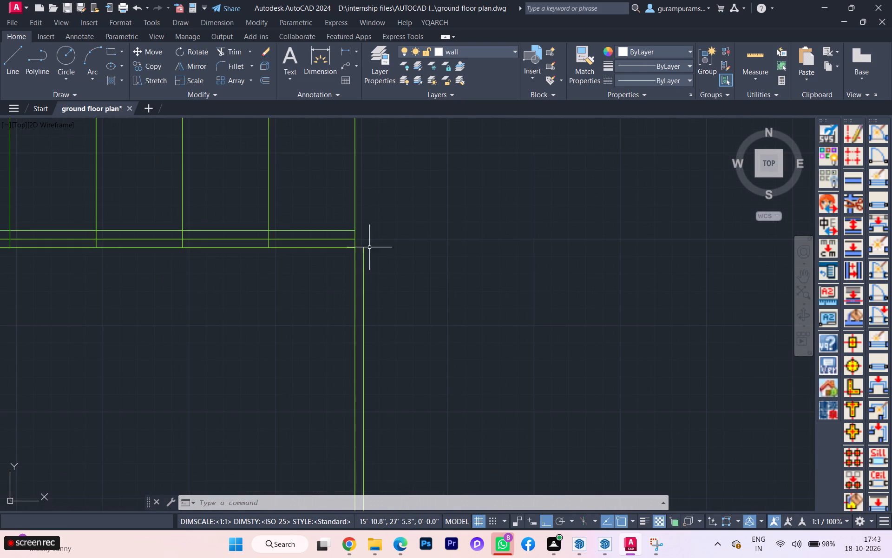
scroll(366, 239, up, 1)
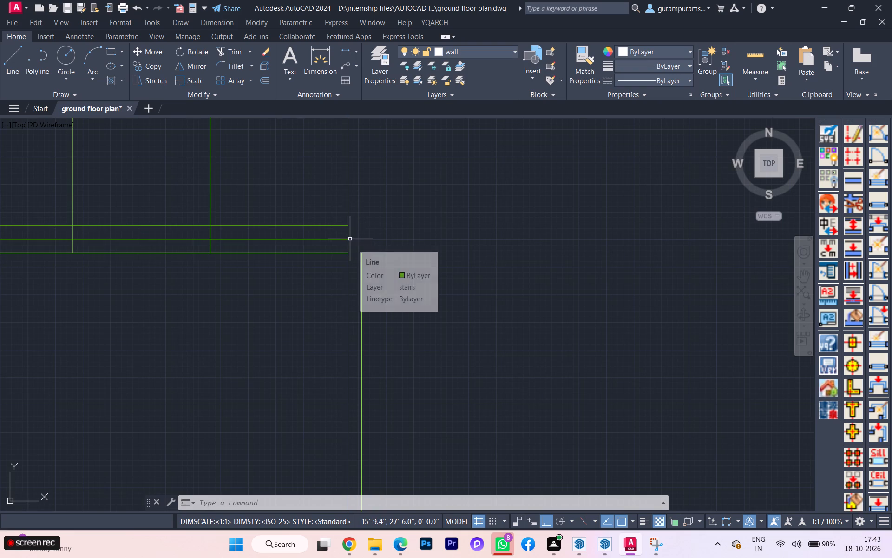
key(l)
key(Return)
click(348, 238)
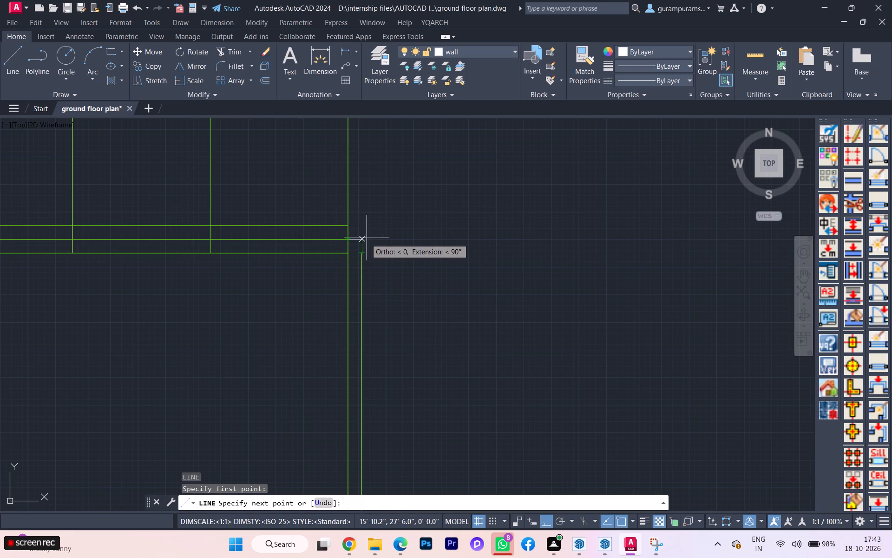
click(361, 239)
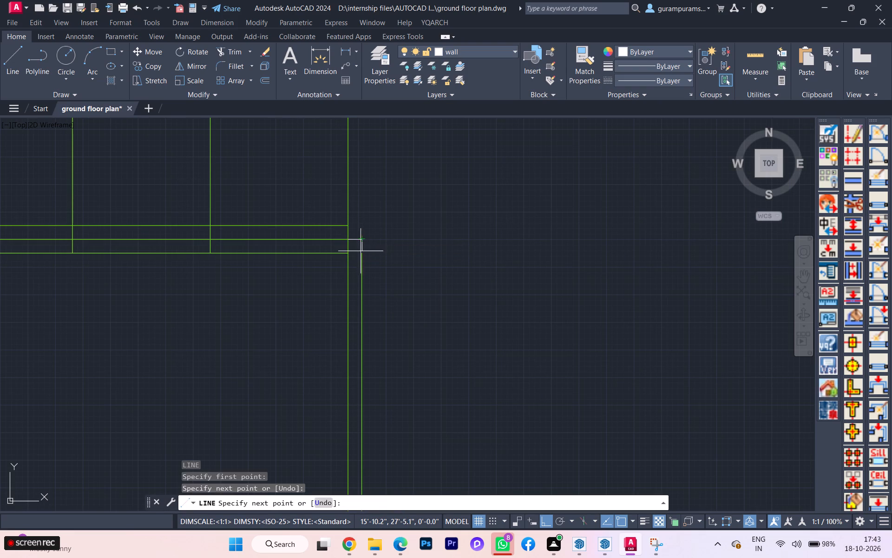
click(361, 255)
key(space)
Colour the new corner lines and adjoining outer vertical line green, and join them into one polyline.
click(370, 260)
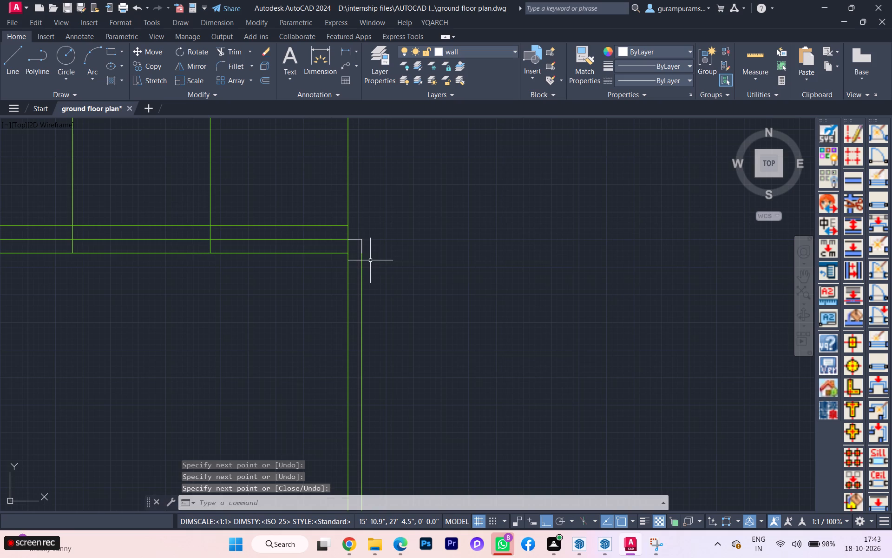
click(357, 235)
click(643, 50)
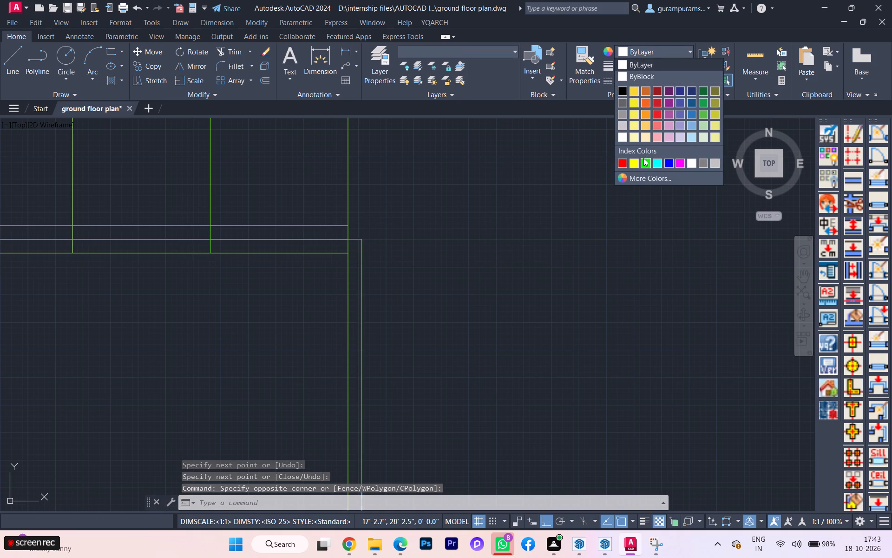
click(643, 158)
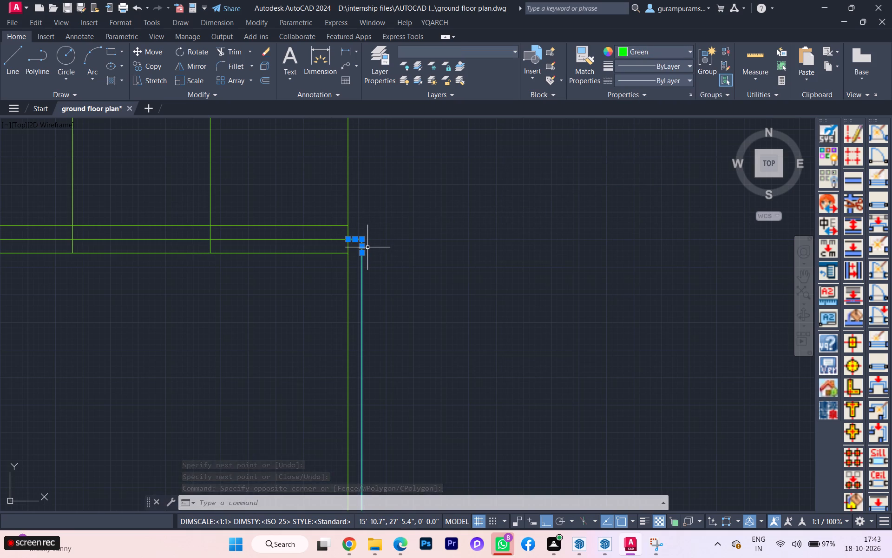
key(j)
key(Return)
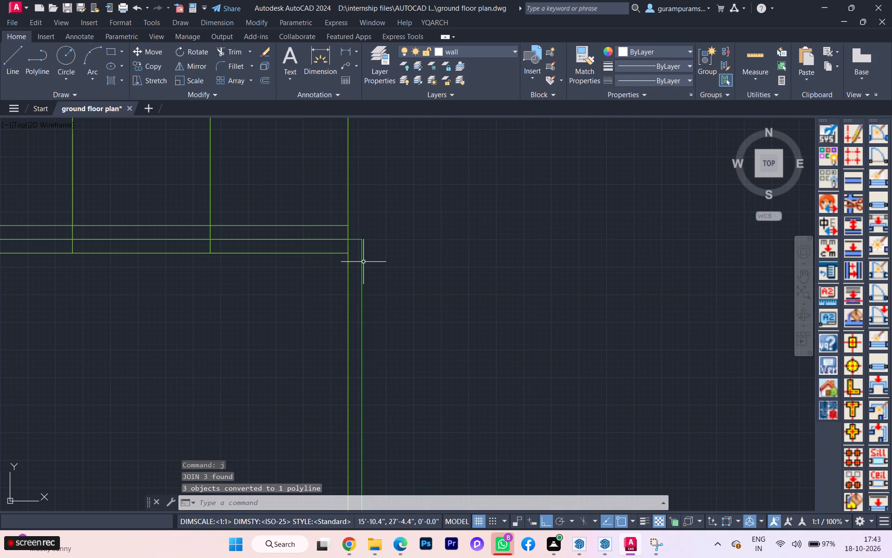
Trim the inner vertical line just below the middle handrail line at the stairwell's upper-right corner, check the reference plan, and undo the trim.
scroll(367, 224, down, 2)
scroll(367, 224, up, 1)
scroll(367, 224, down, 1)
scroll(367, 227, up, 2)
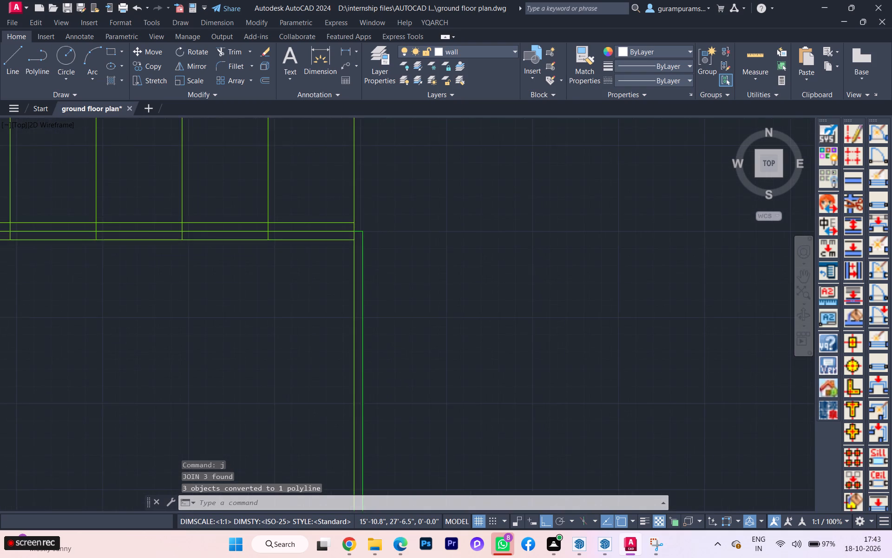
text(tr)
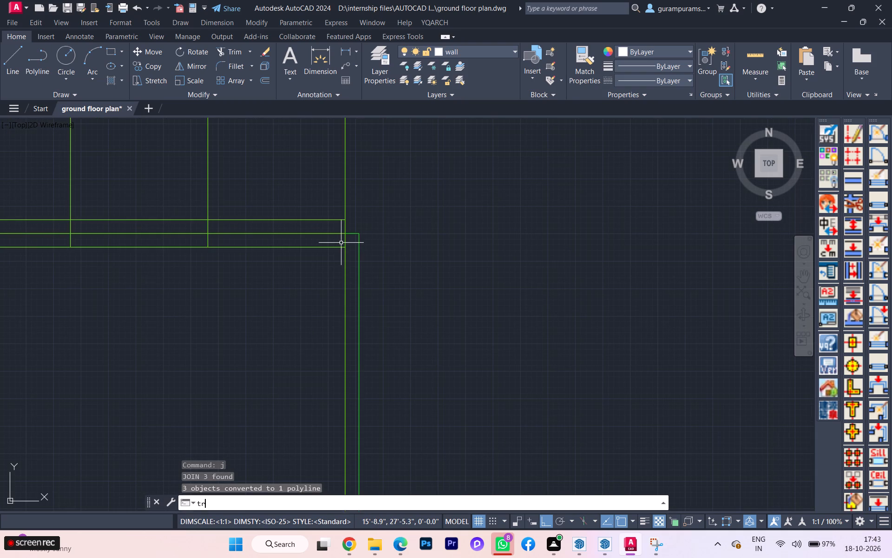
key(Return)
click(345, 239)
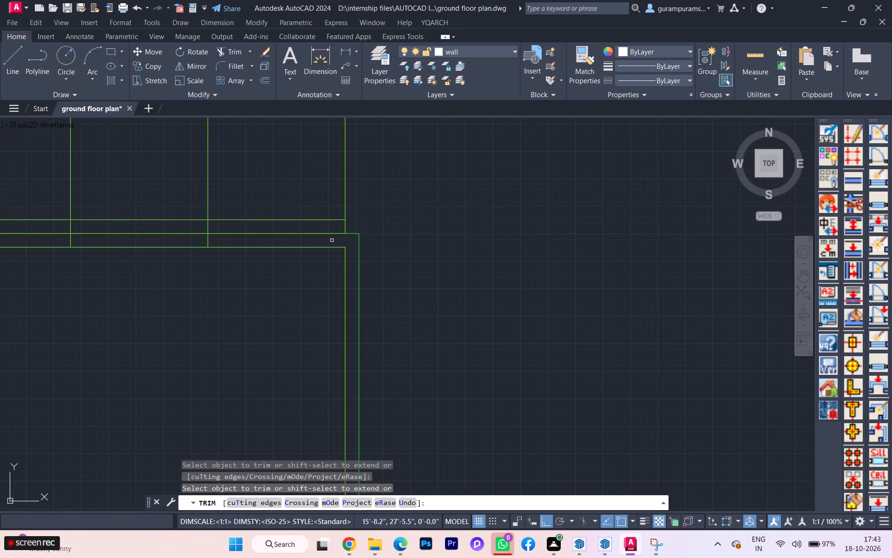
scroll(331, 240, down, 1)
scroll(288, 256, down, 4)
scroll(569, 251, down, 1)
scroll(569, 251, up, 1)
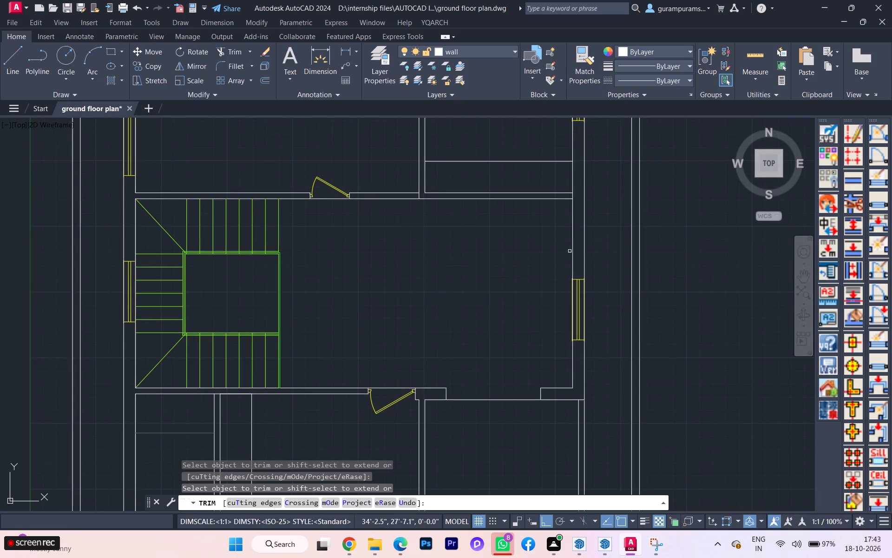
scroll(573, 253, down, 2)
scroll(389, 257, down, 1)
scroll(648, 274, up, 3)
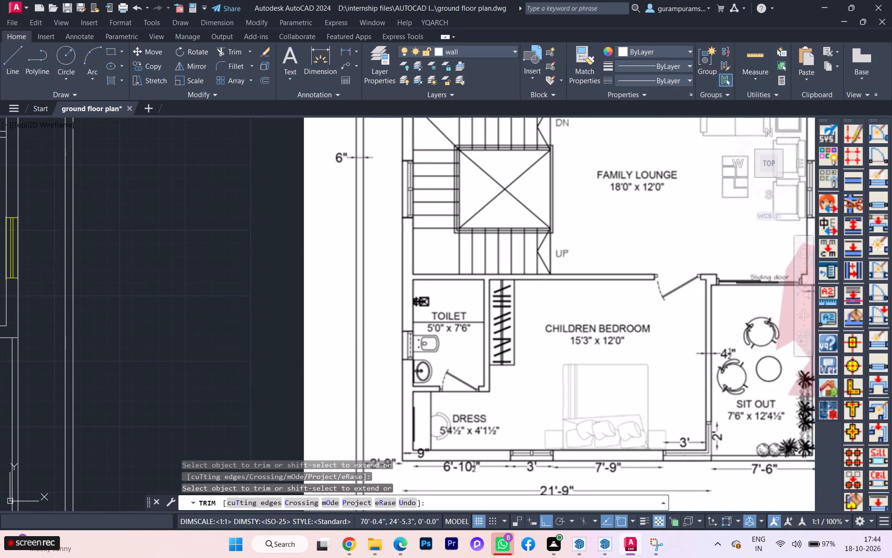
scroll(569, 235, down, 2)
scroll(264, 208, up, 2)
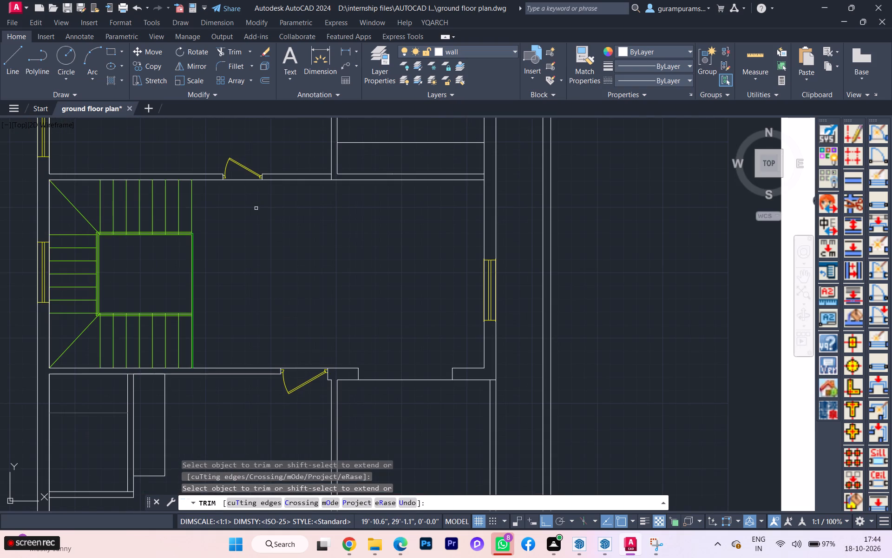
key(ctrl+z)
Compare the drawn stairwell's handrail corners with the staircase in the reference first floor plan.
scroll(354, 234, up, 2)
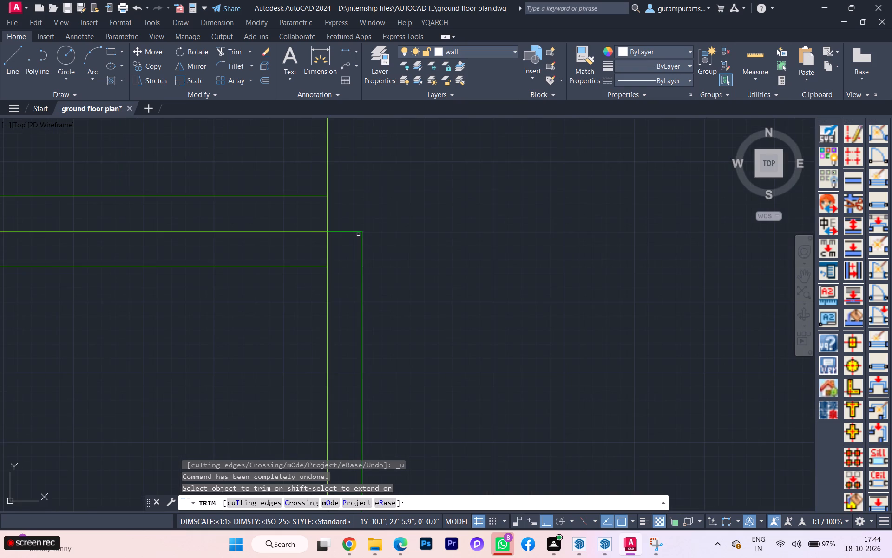
scroll(363, 215, down, 3)
scroll(363, 214, up, 1)
scroll(363, 214, down, 6)
scroll(367, 222, up, 1)
scroll(367, 223, down, 1)
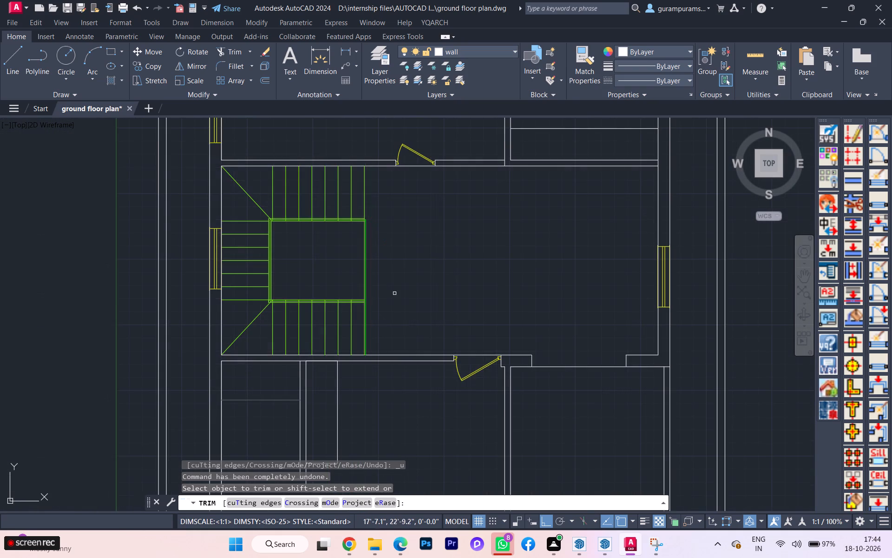
scroll(378, 337, up, 2)
scroll(378, 257, up, 1)
scroll(348, 259, down, 1)
scroll(334, 261, up, 1)
scroll(309, 261, down, 4)
scroll(379, 258, down, 2)
scroll(683, 243, up, 3)
scroll(684, 243, down, 2)
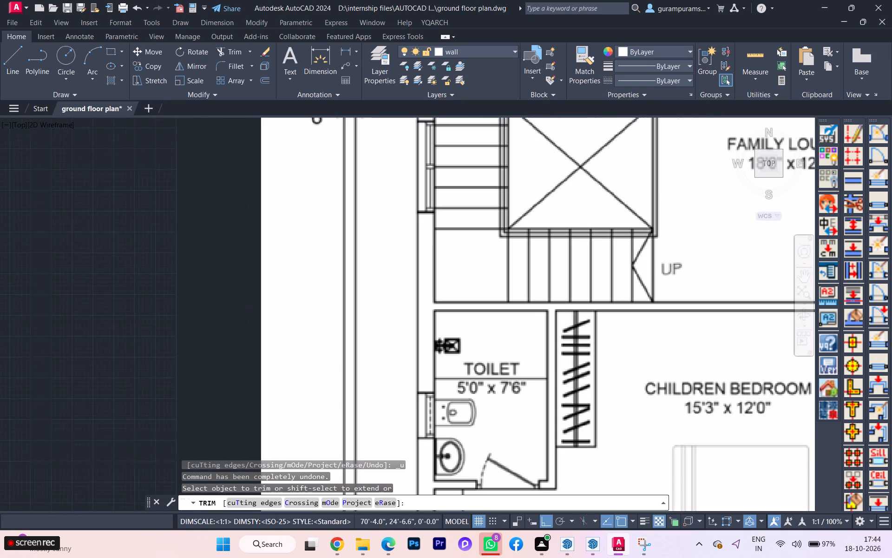
scroll(684, 243, down, 3)
scroll(460, 255, up, 2)
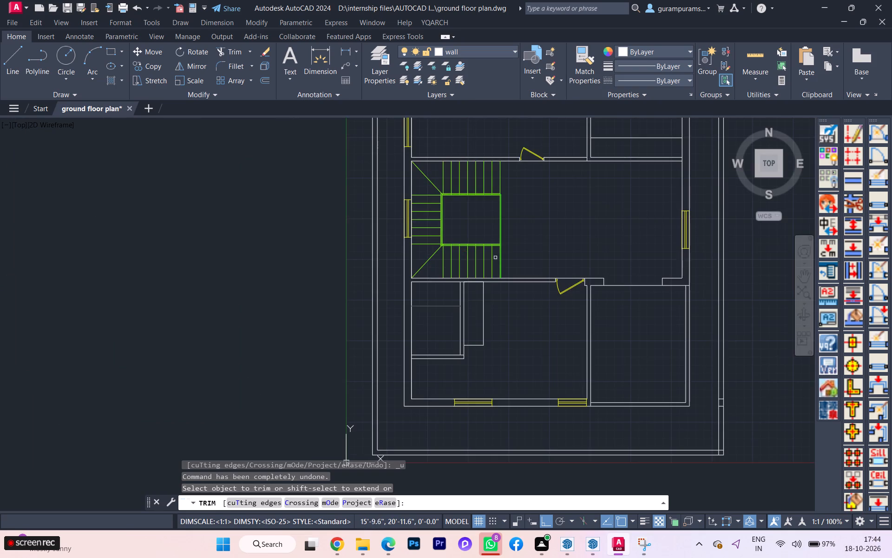
scroll(502, 258, up, 4)
scroll(501, 249, down, 3)
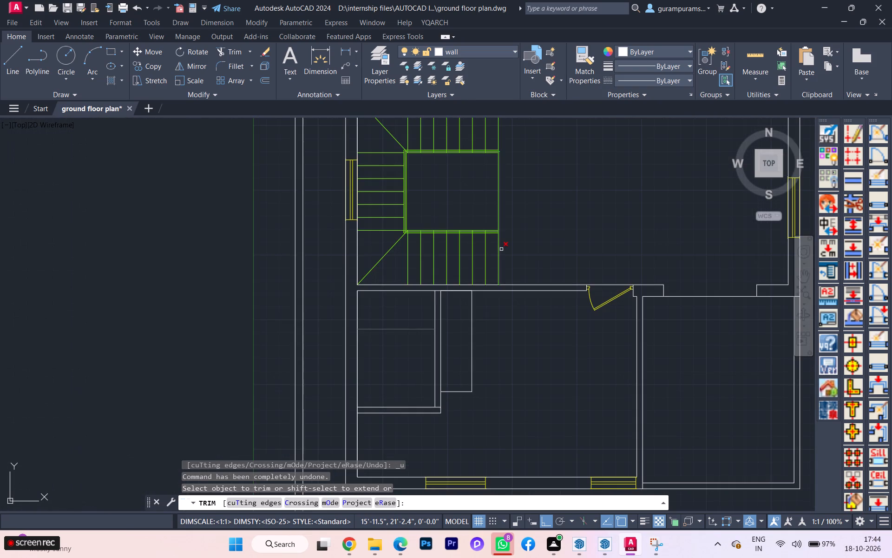
scroll(501, 249, up, 2)
key(Escape)
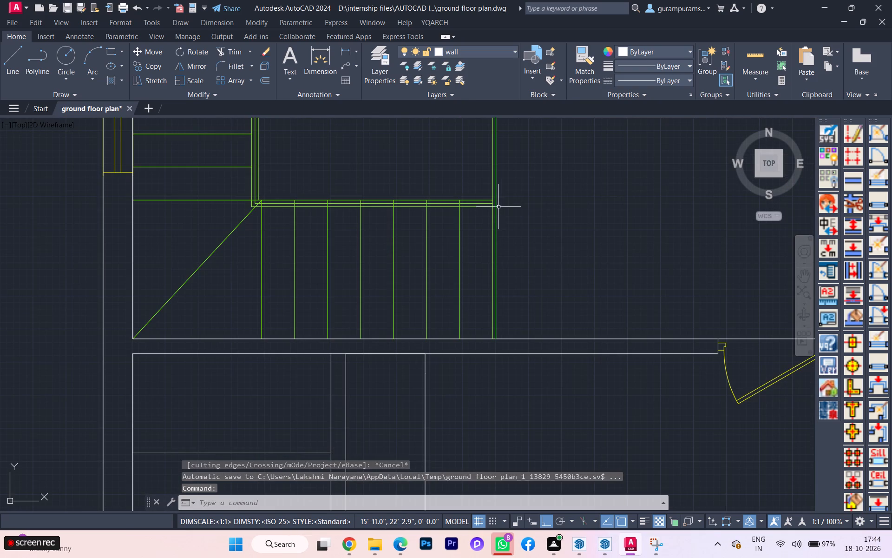
Extend the lower flight's three horizontal handrail lines to the outer vertical line at the stairwell's lower-right corner.
scroll(472, 213, up, 1)
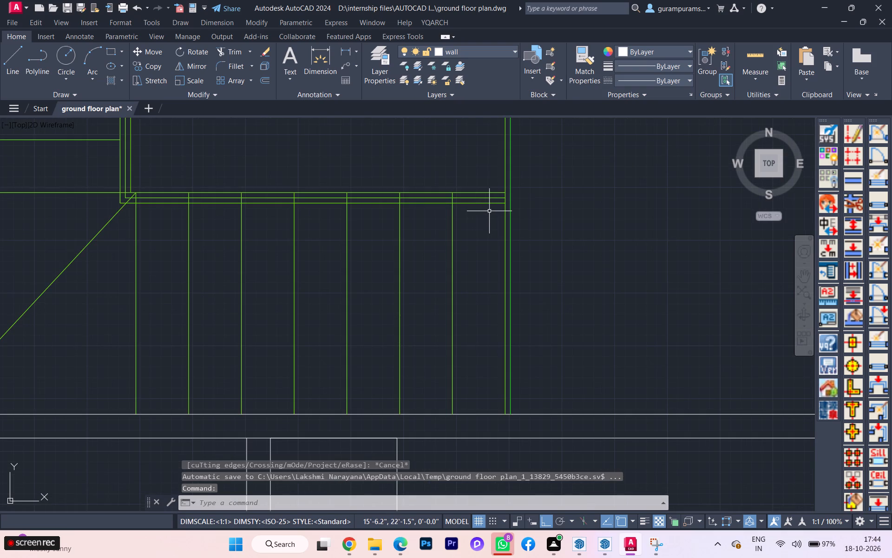
key(e)
key(x)
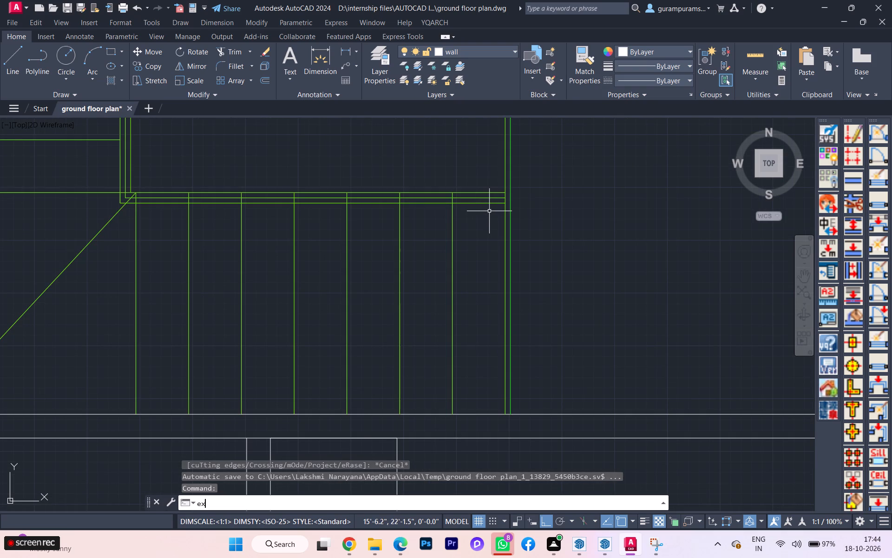
key(Return)
click(489, 211)
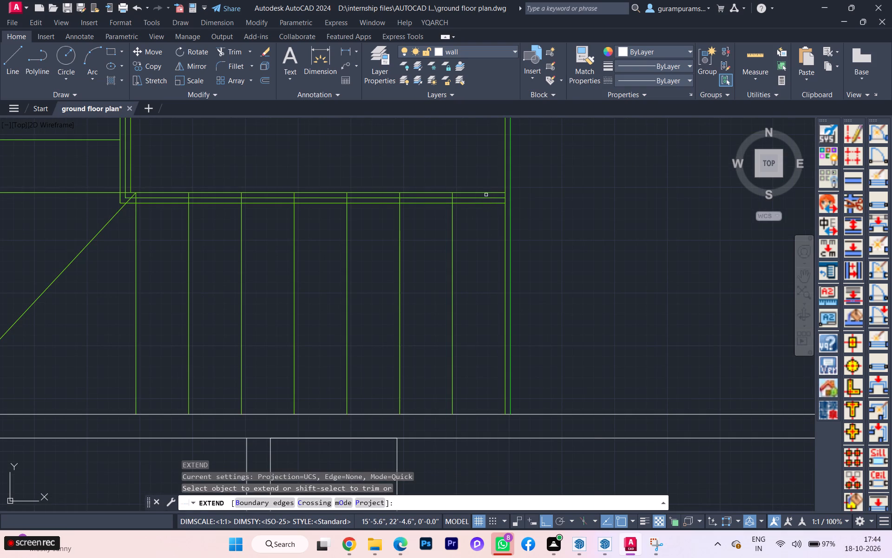
click(488, 205)
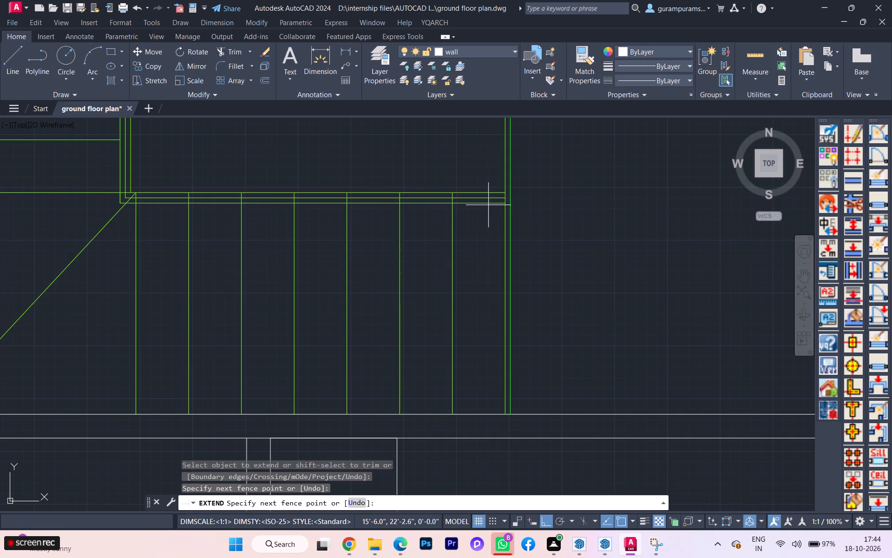
click(484, 185)
key(Escape)
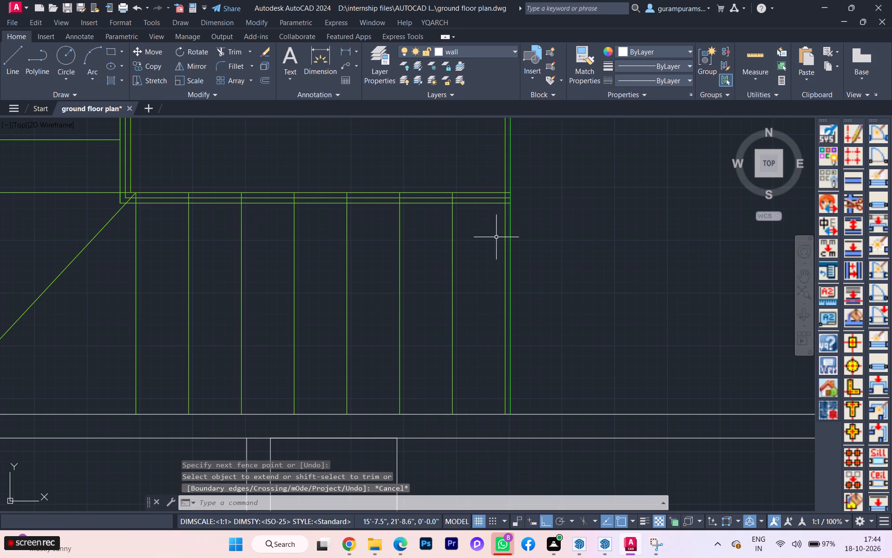
Trim the outer vertical line below the lowest handrail line and the surplus inner handrail segments at the stairwell's lower-right corner.
text(tr)
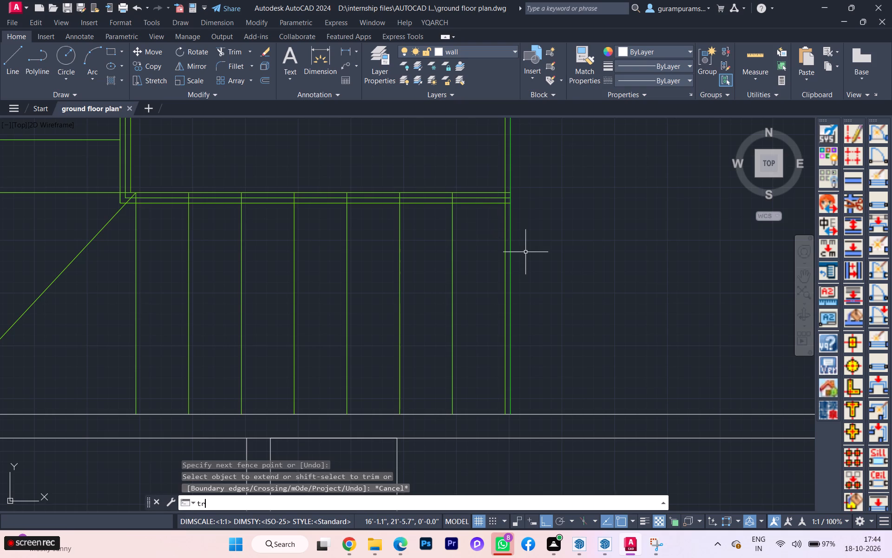
key(Return)
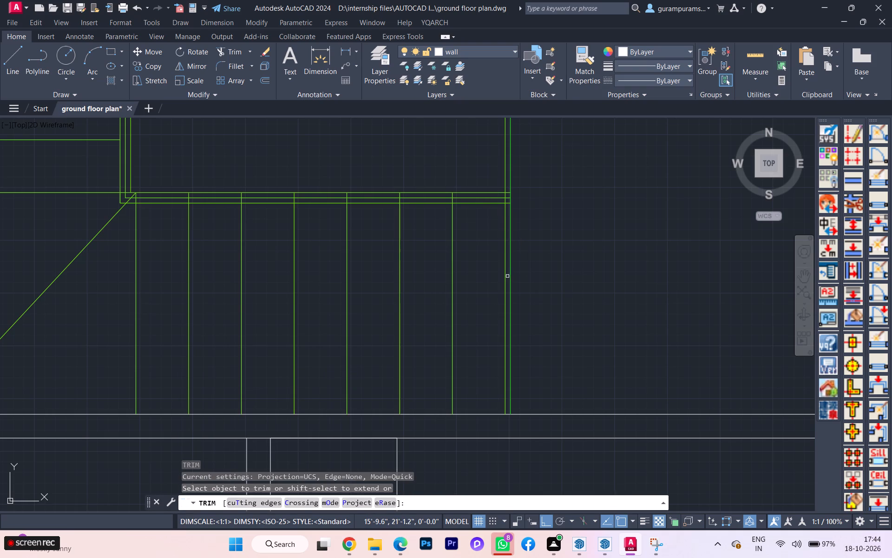
click(510, 266)
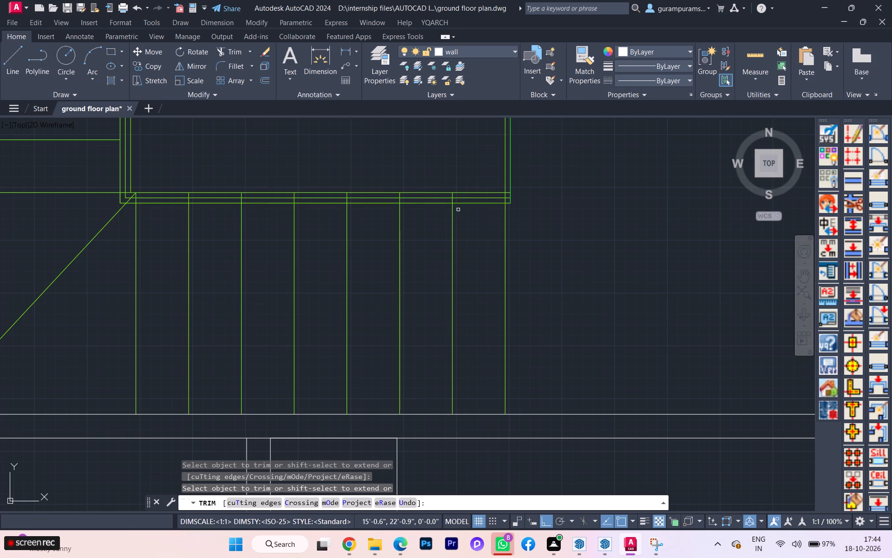
scroll(503, 203, up, 3)
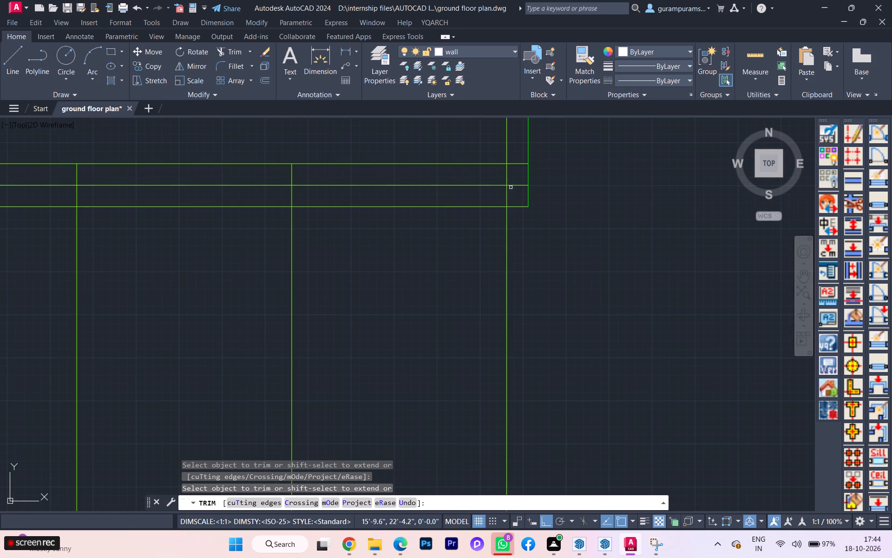
click(518, 155)
click(522, 188)
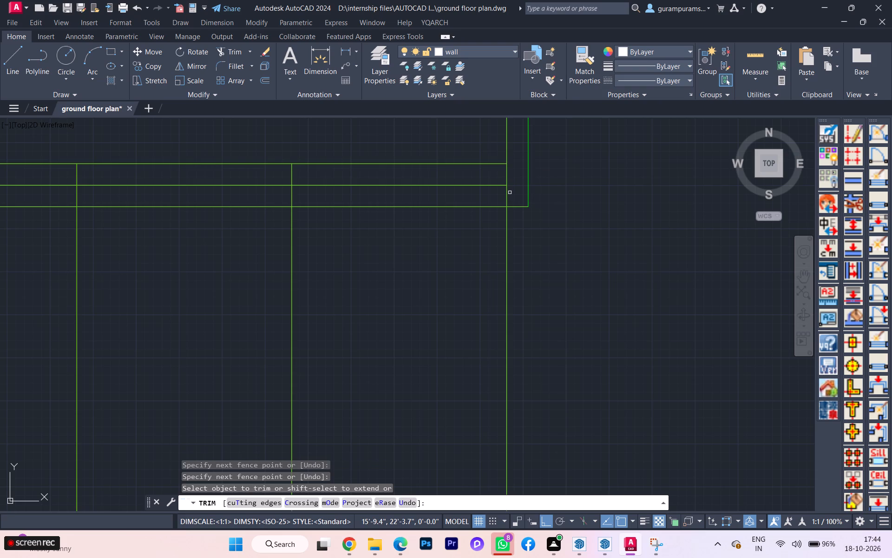
click(510, 193)
click(500, 195)
Trim the inner vertical line between the top and middle handrail lines and the middle line's short outer stub at the stairwell's upper-right corner.
scroll(540, 245, down, 2)
scroll(547, 282, down, 3)
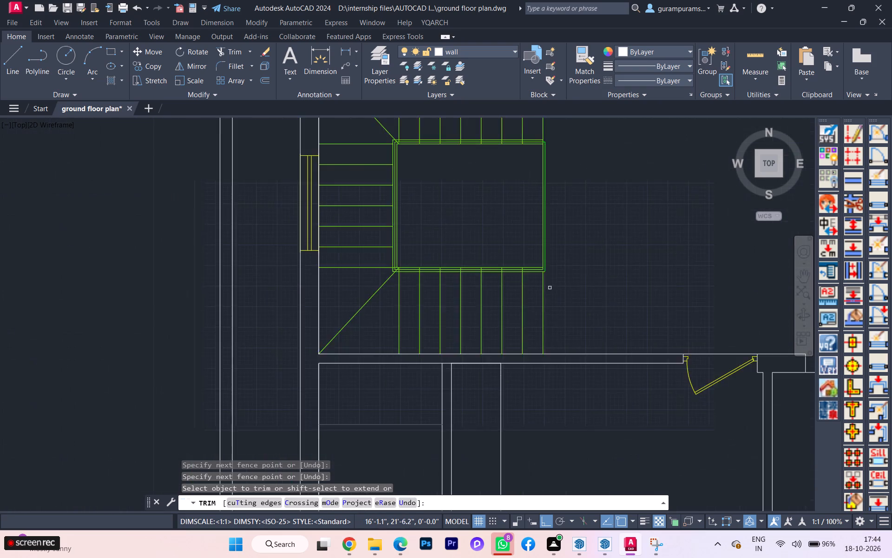
scroll(551, 290, down, 3)
scroll(550, 210, up, 3)
scroll(559, 419, up, 3)
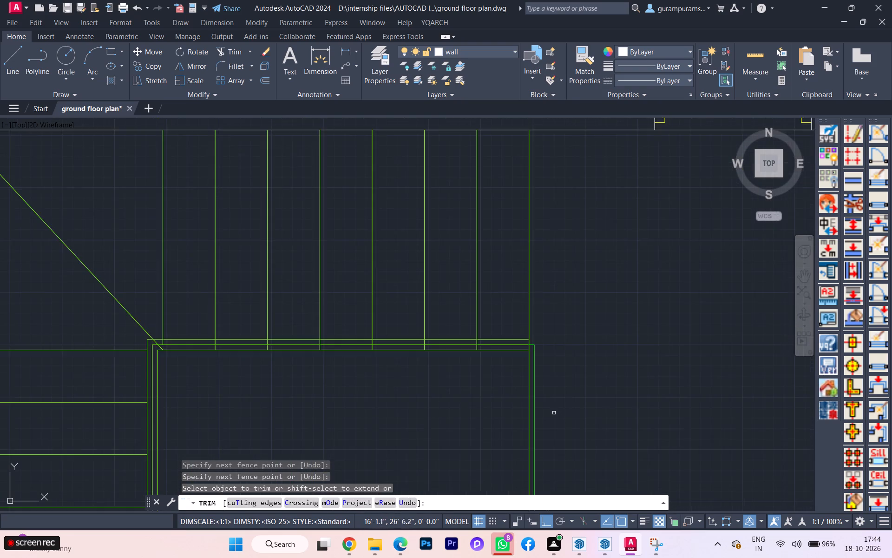
scroll(528, 374, up, 3)
scroll(538, 276, up, 1)
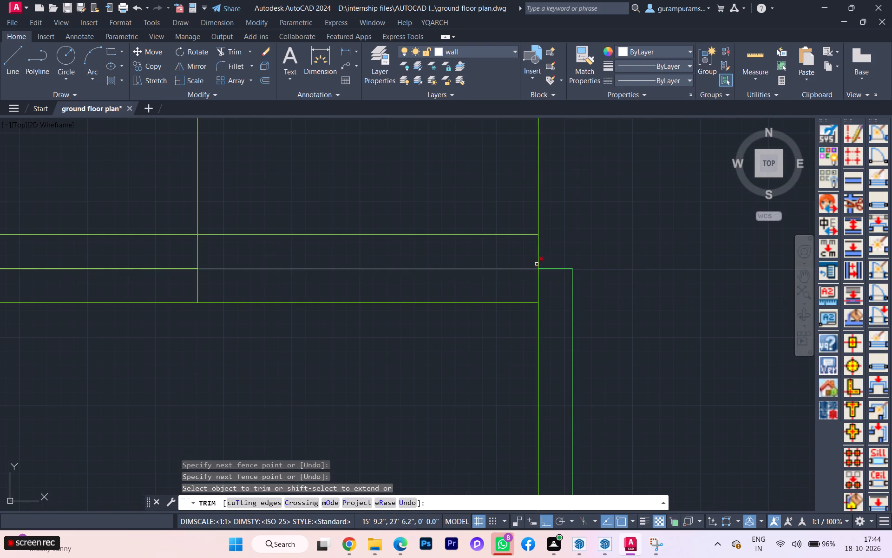
click(538, 261)
click(543, 270)
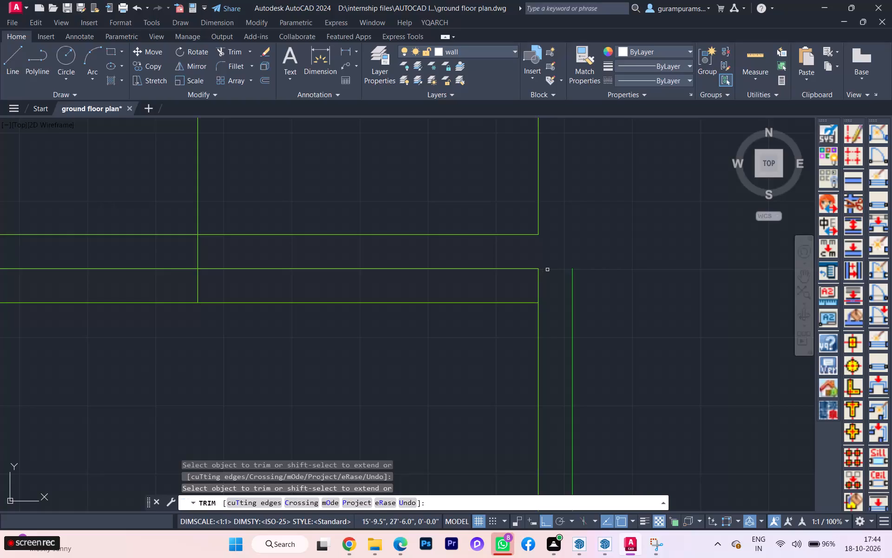
key(space)
Draw two short lines joining the upper flight's top handrail line to the outer vertical line at the stairwell's upper-right corner.
key(l)
key(Return)
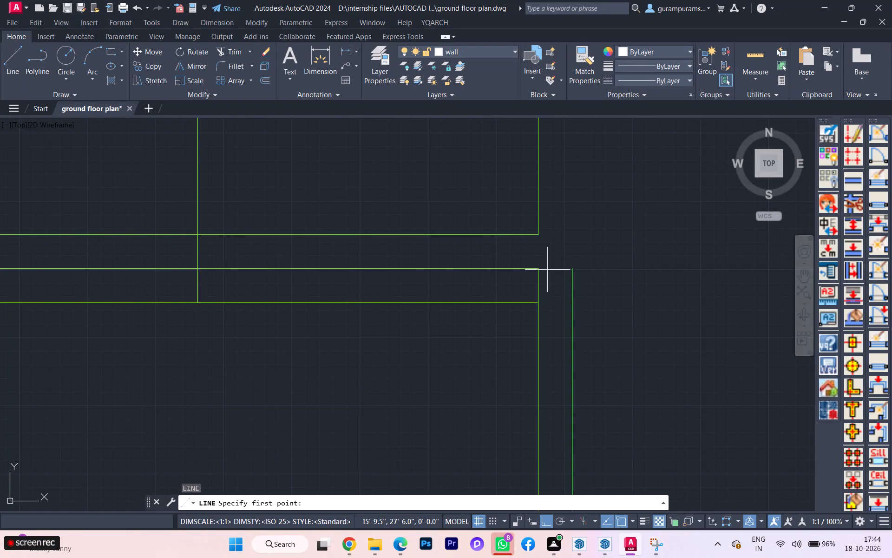
click(538, 237)
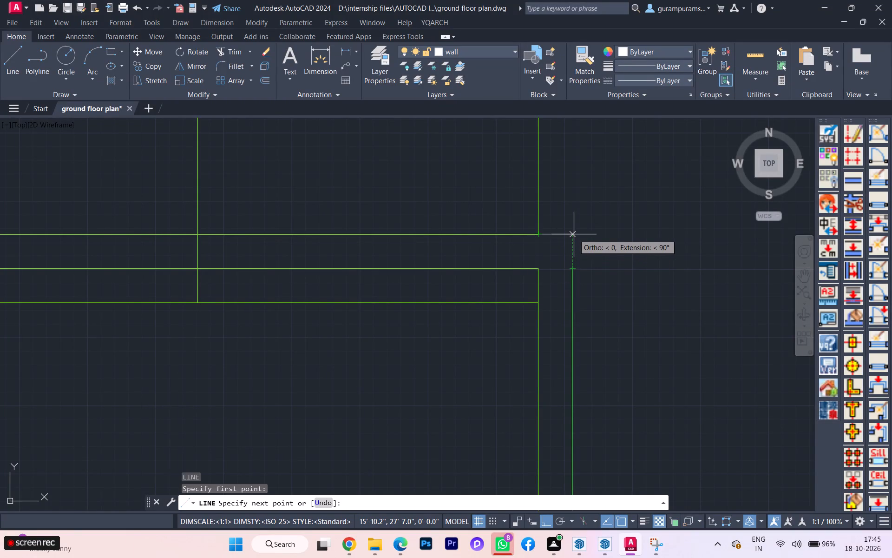
click(572, 234)
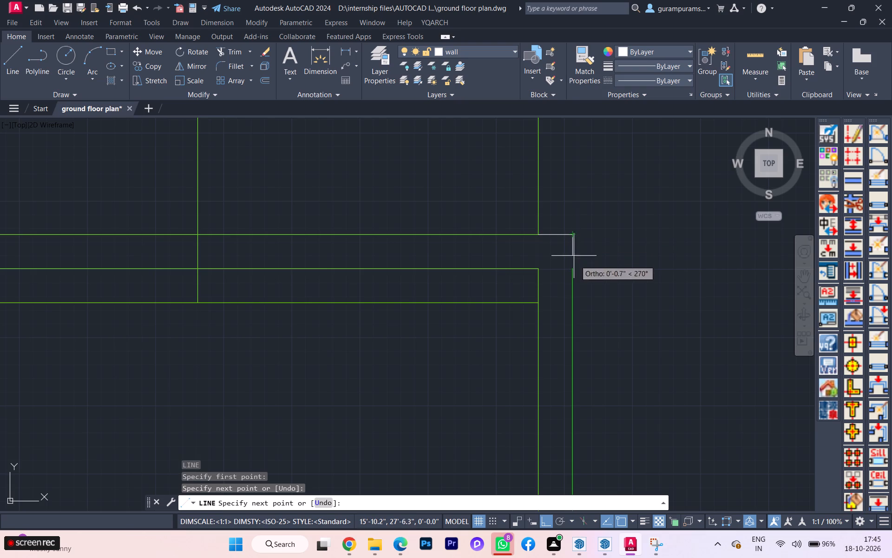
click(573, 272)
key(space)
Join the two new corner lines and the outer vertical line into one polyline.
click(587, 287)
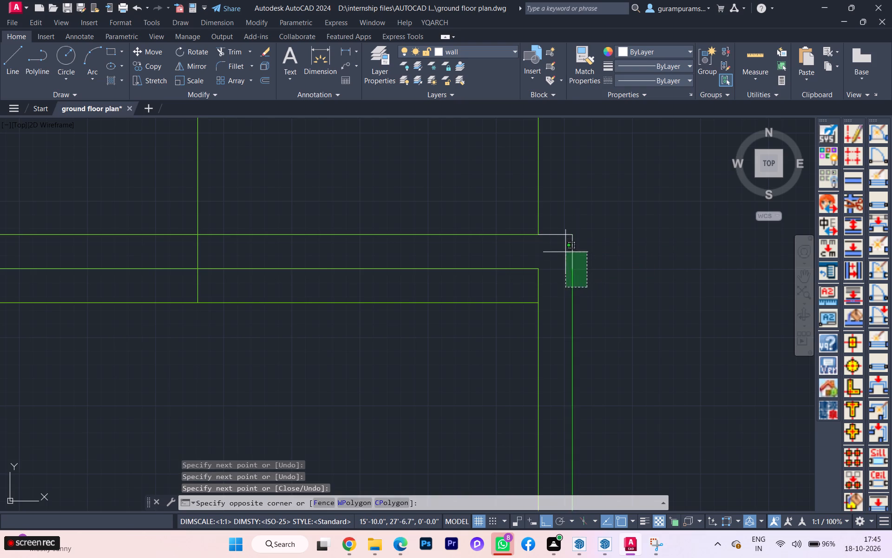
click(557, 225)
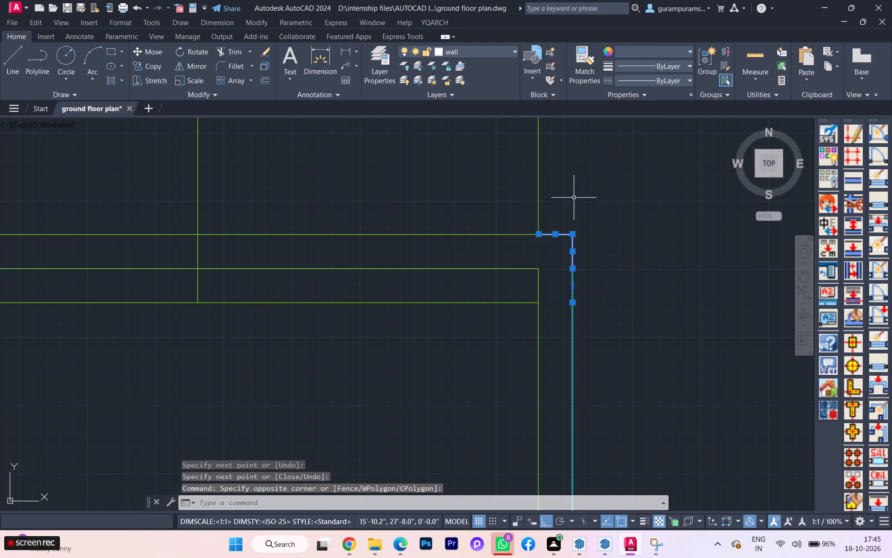
key(j)
key(Return)
key(Return)
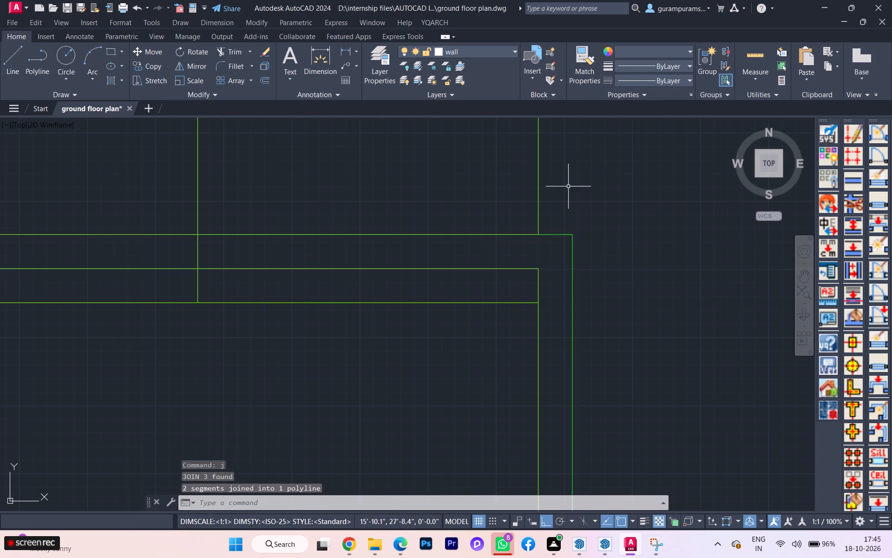
key(Escape)
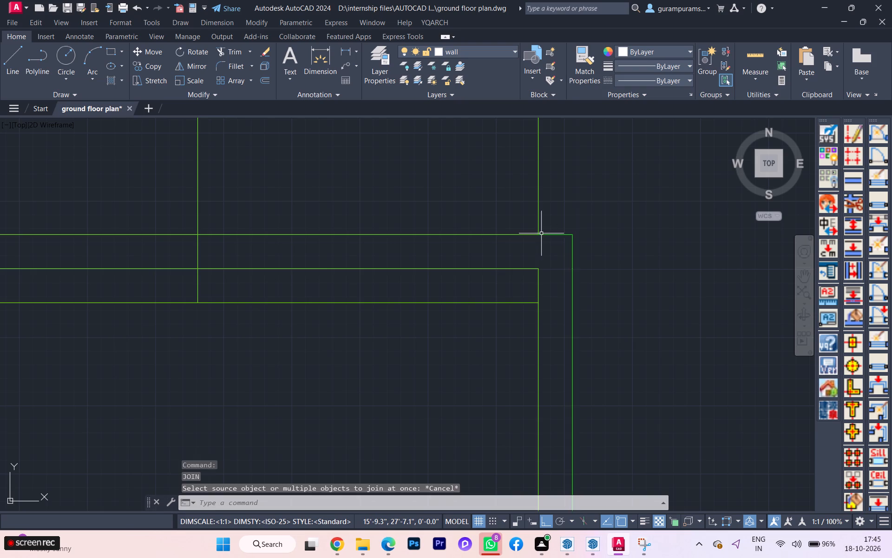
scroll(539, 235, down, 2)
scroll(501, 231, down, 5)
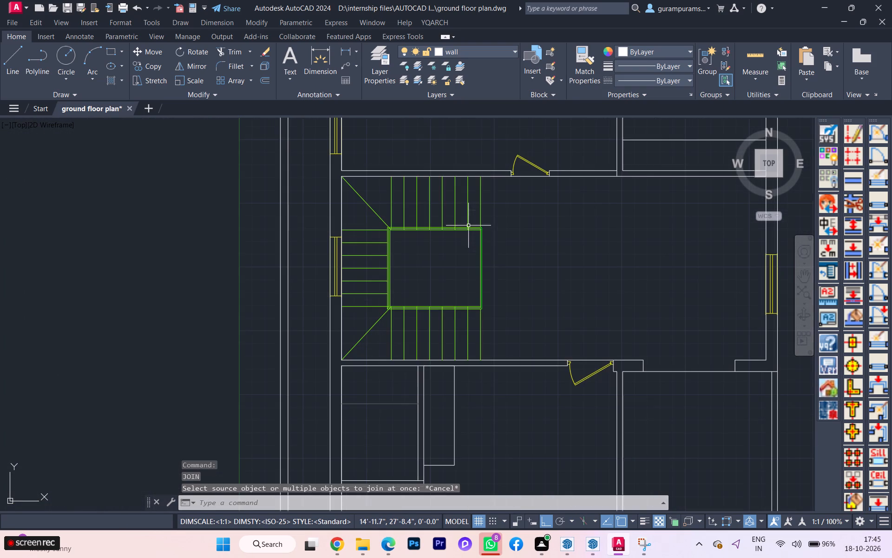
Group all the stair treads, diagonal corner lines and handrail lines of the staircase into a single object.
click(523, 315)
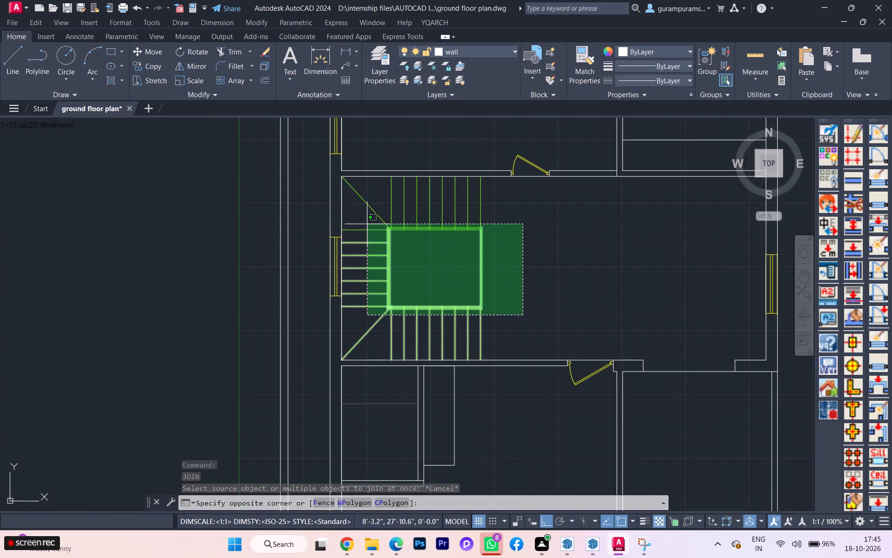
click(353, 207)
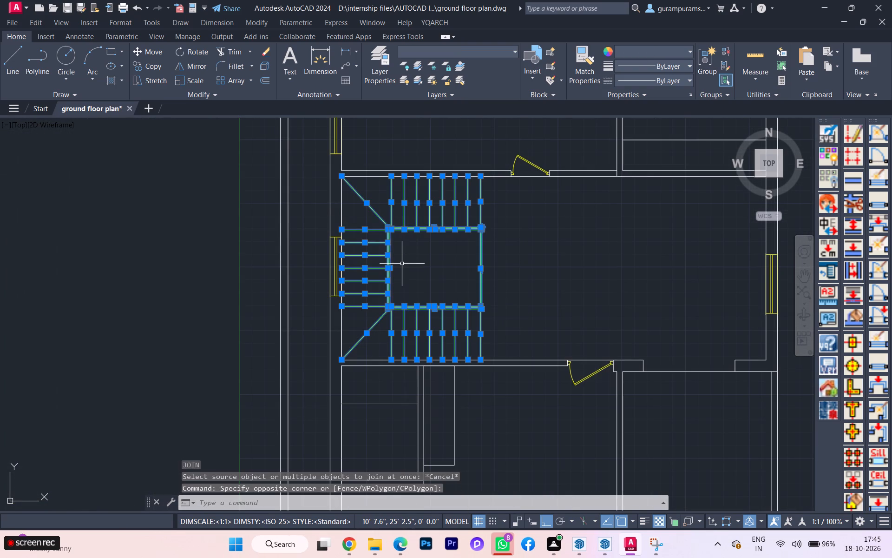
key(g)
key(Return)
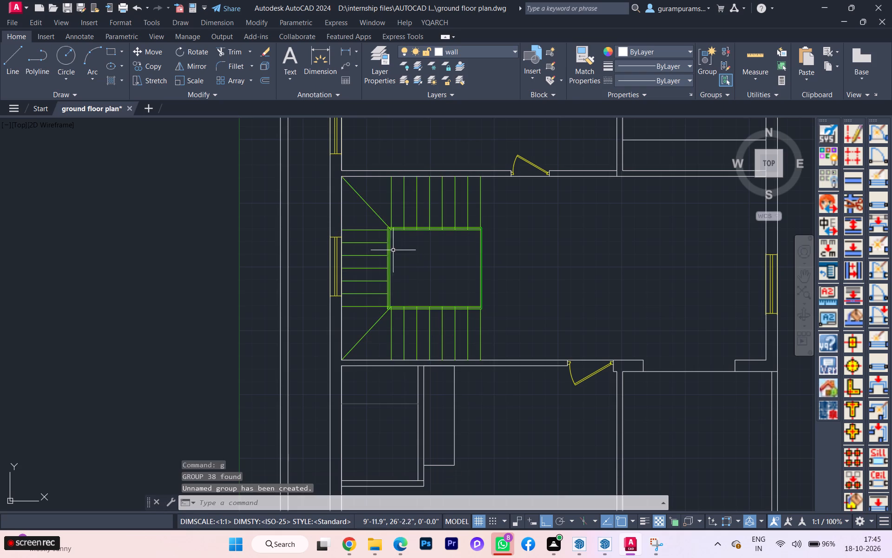
click(394, 304)
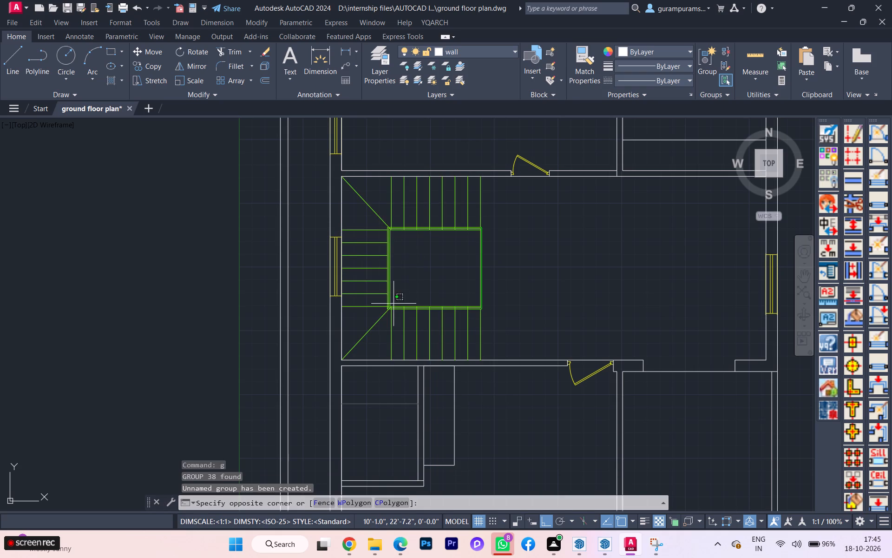
click(380, 279)
key(Escape)
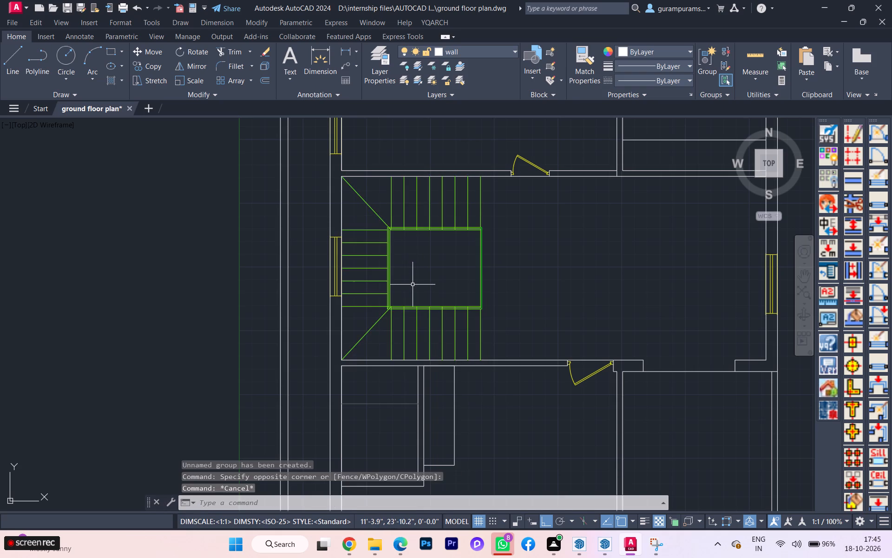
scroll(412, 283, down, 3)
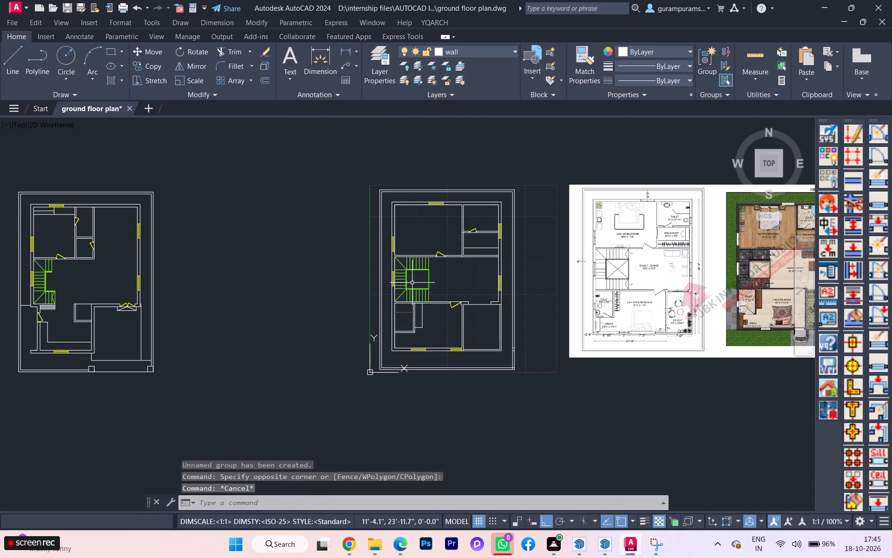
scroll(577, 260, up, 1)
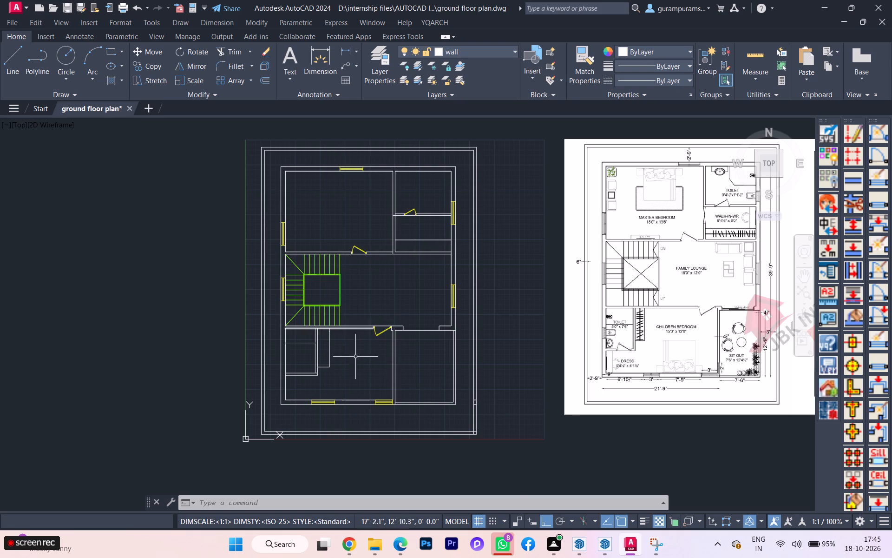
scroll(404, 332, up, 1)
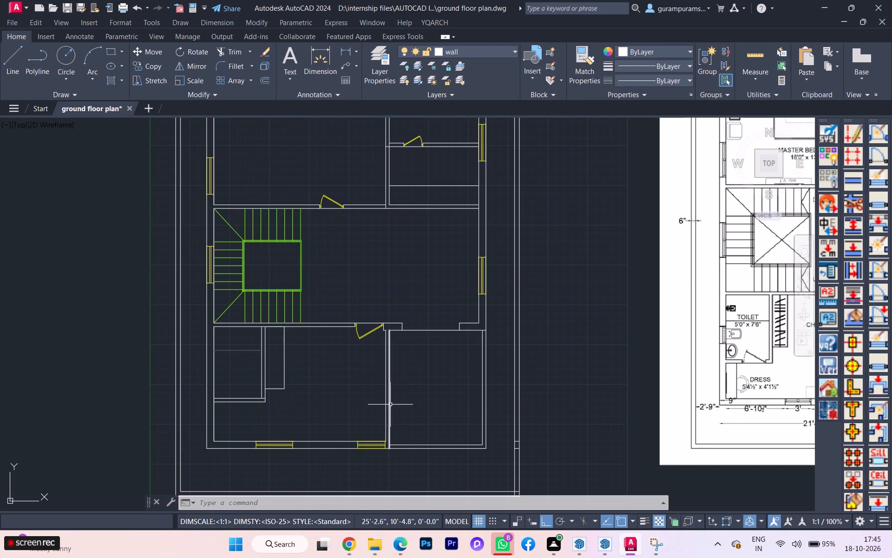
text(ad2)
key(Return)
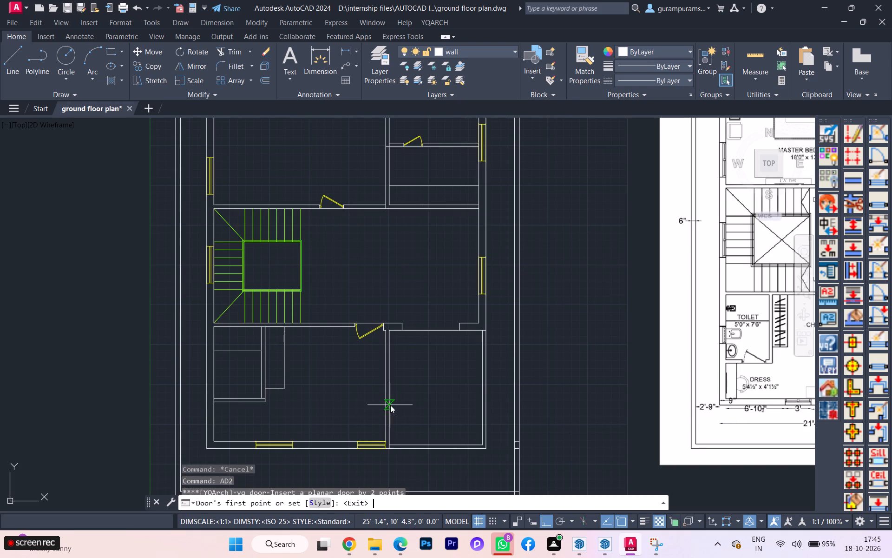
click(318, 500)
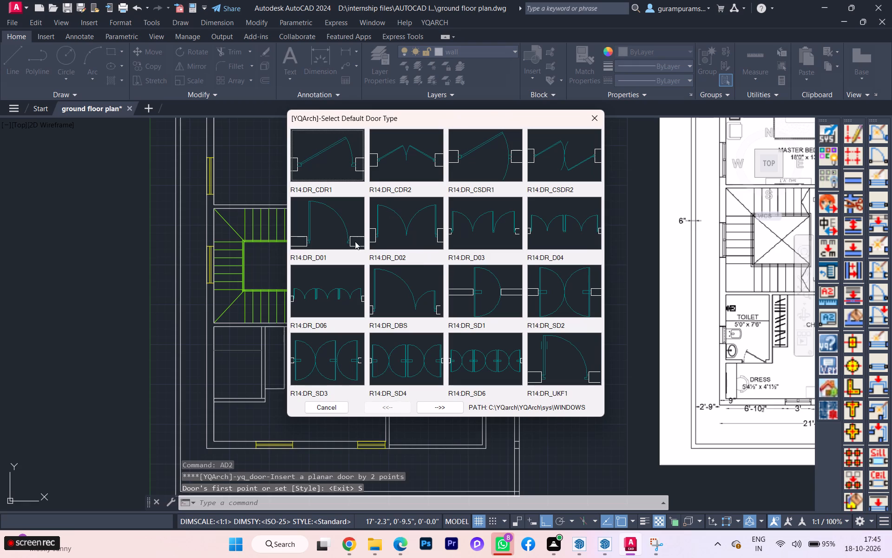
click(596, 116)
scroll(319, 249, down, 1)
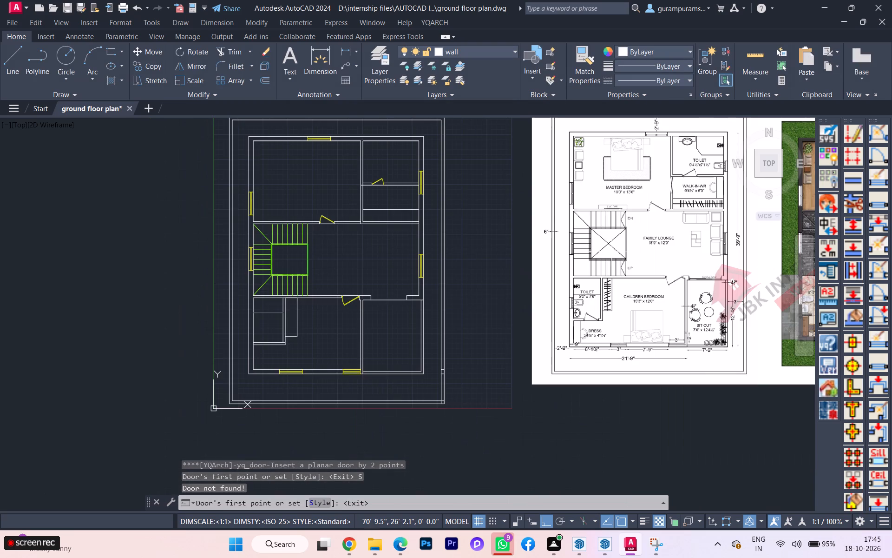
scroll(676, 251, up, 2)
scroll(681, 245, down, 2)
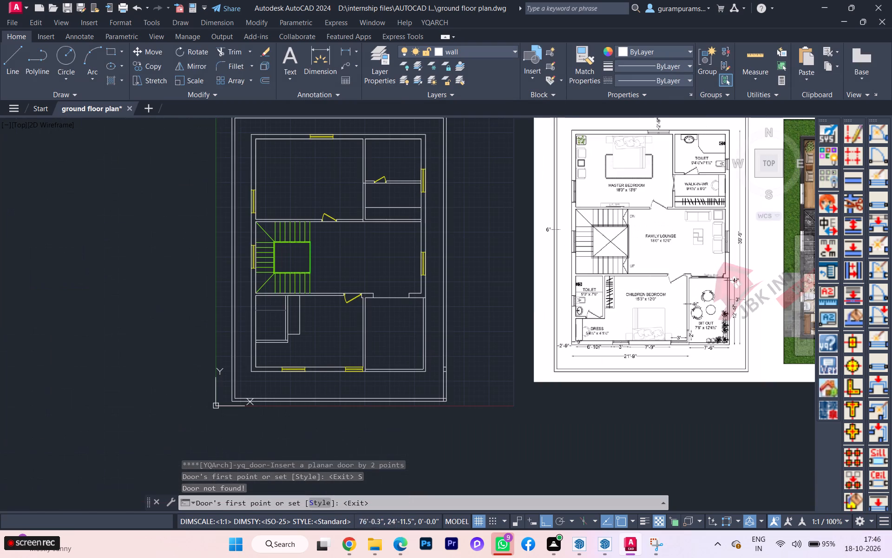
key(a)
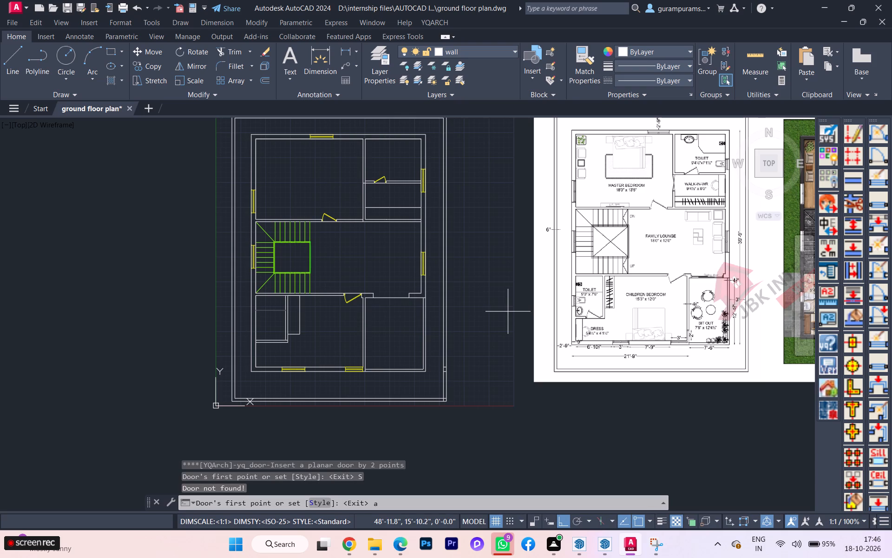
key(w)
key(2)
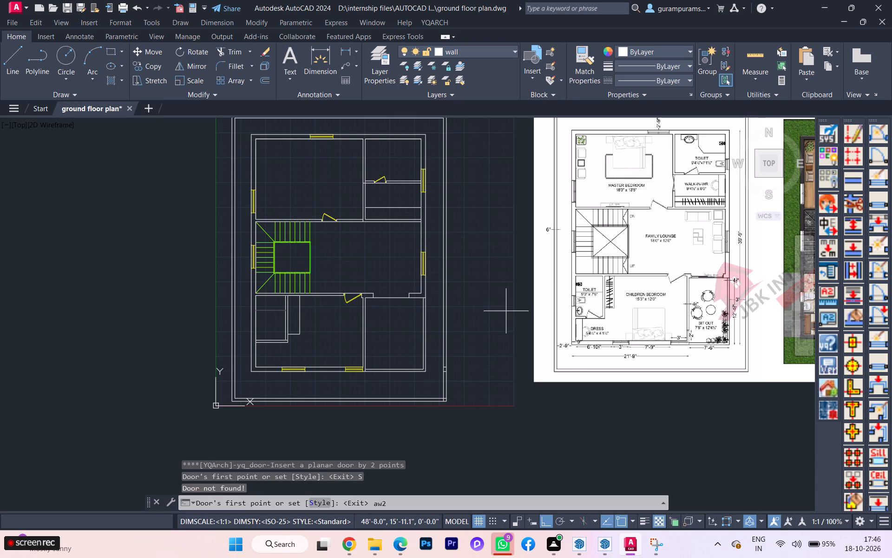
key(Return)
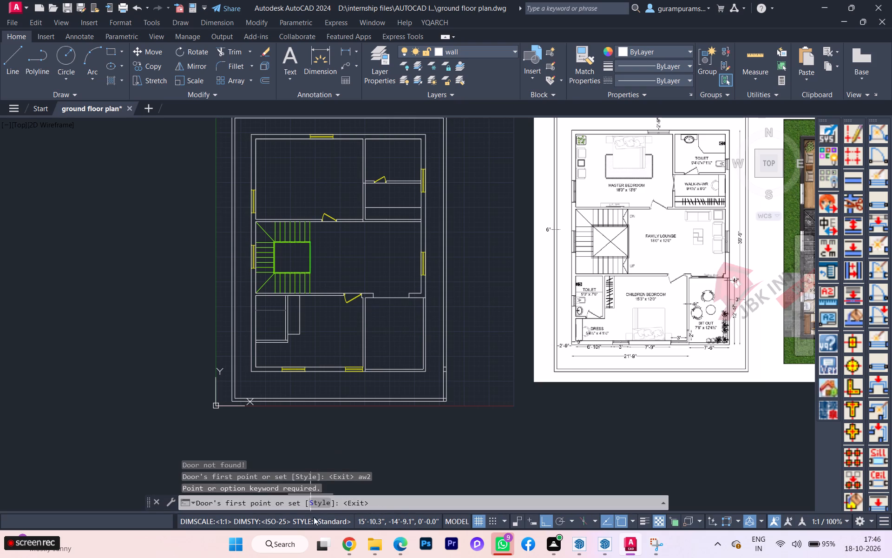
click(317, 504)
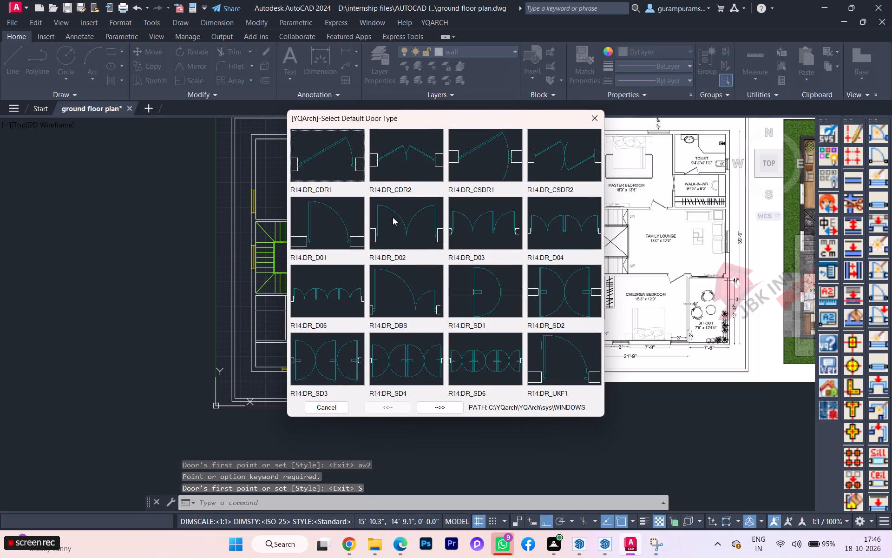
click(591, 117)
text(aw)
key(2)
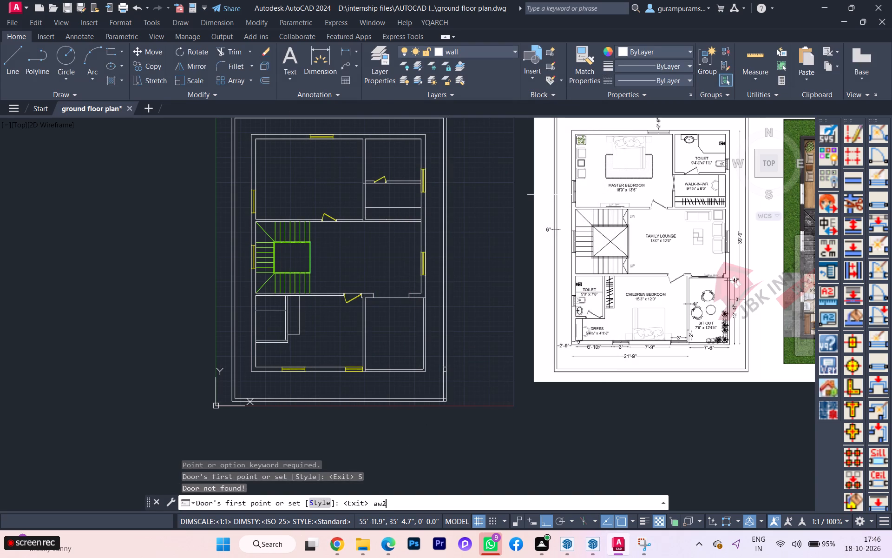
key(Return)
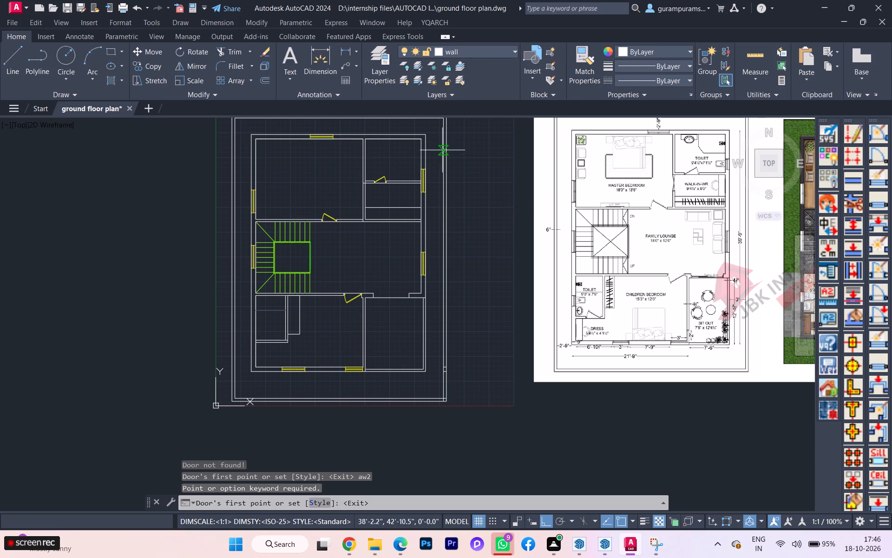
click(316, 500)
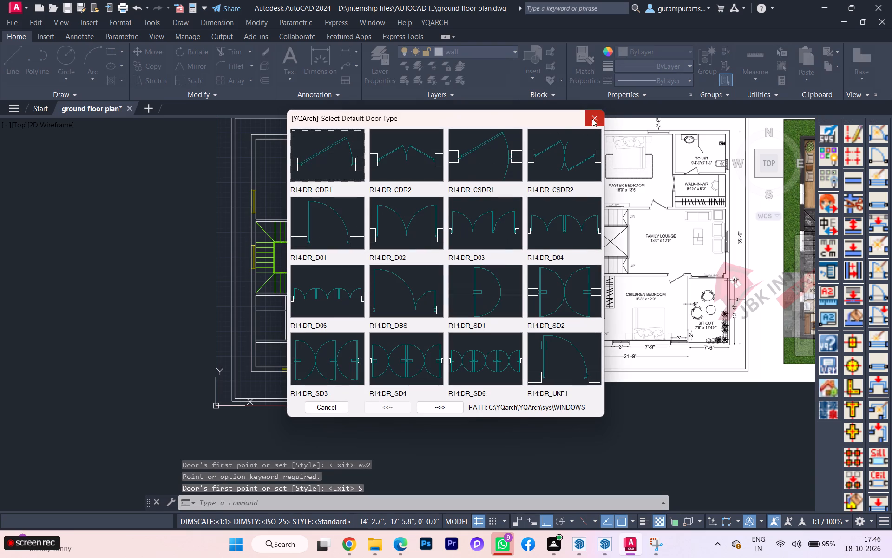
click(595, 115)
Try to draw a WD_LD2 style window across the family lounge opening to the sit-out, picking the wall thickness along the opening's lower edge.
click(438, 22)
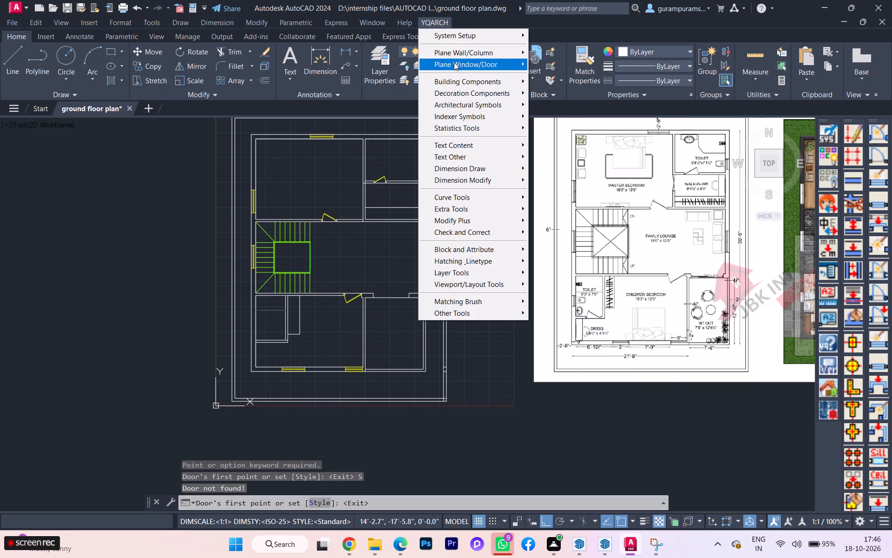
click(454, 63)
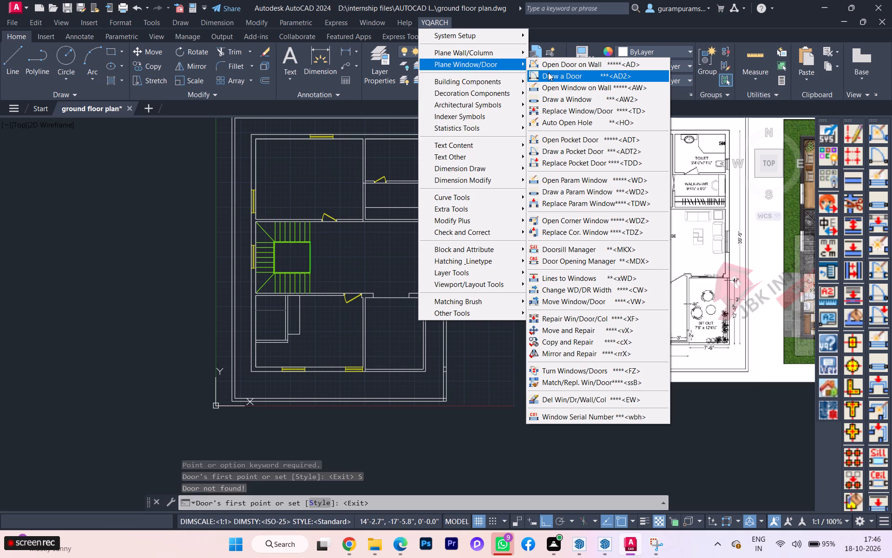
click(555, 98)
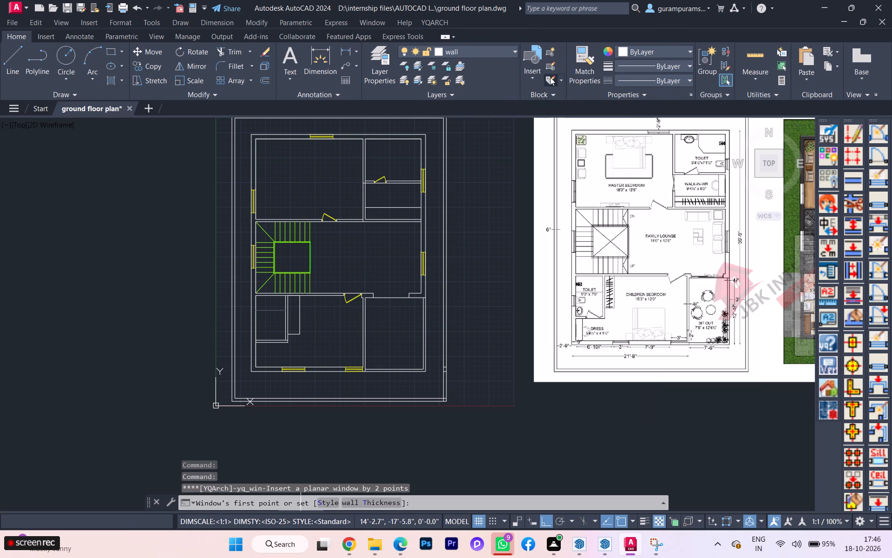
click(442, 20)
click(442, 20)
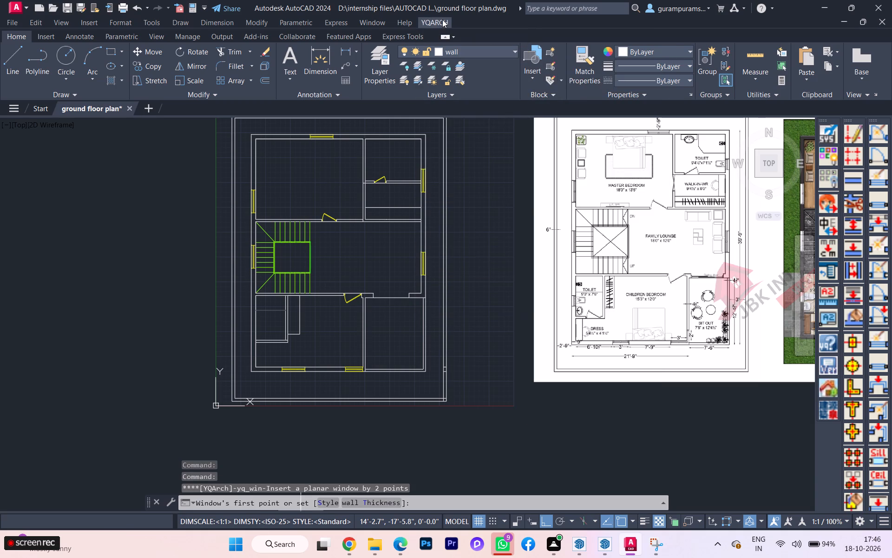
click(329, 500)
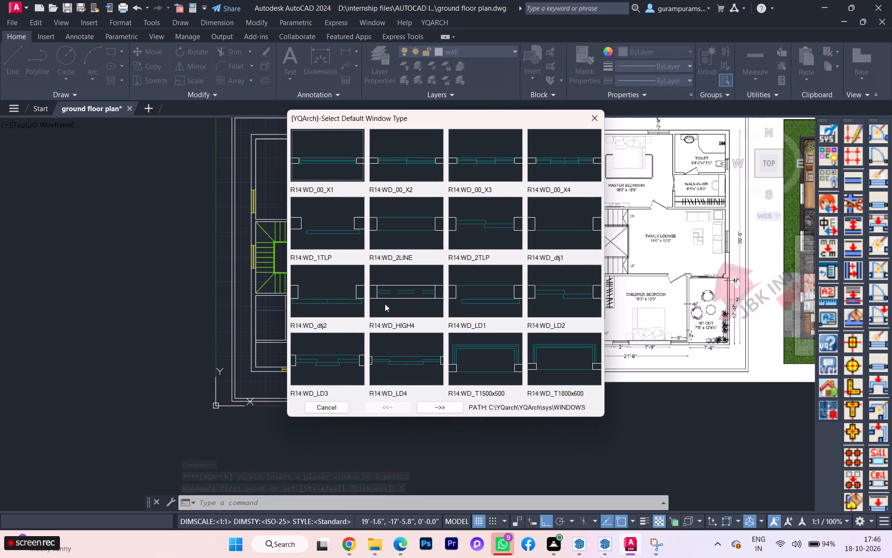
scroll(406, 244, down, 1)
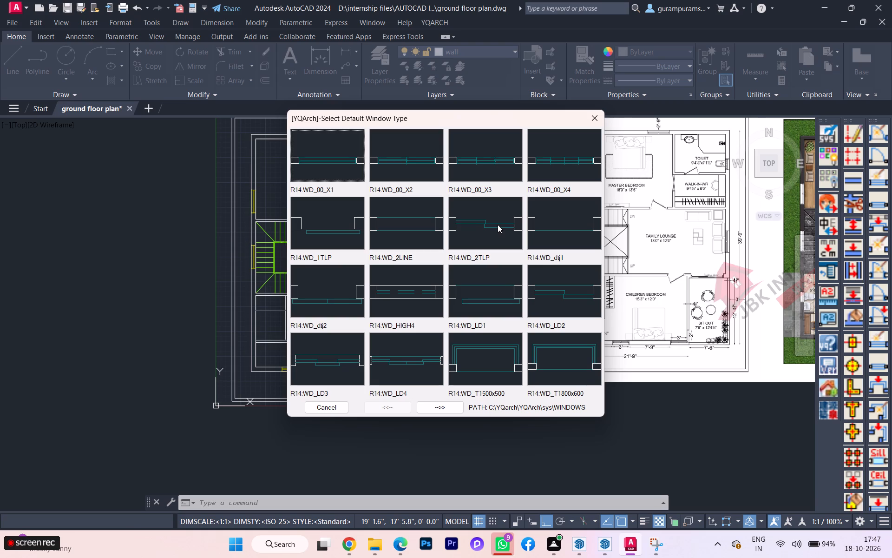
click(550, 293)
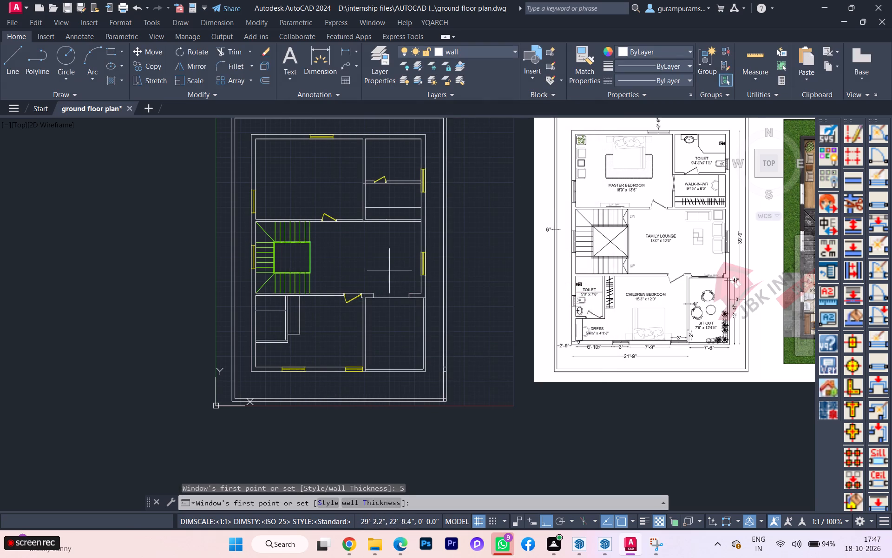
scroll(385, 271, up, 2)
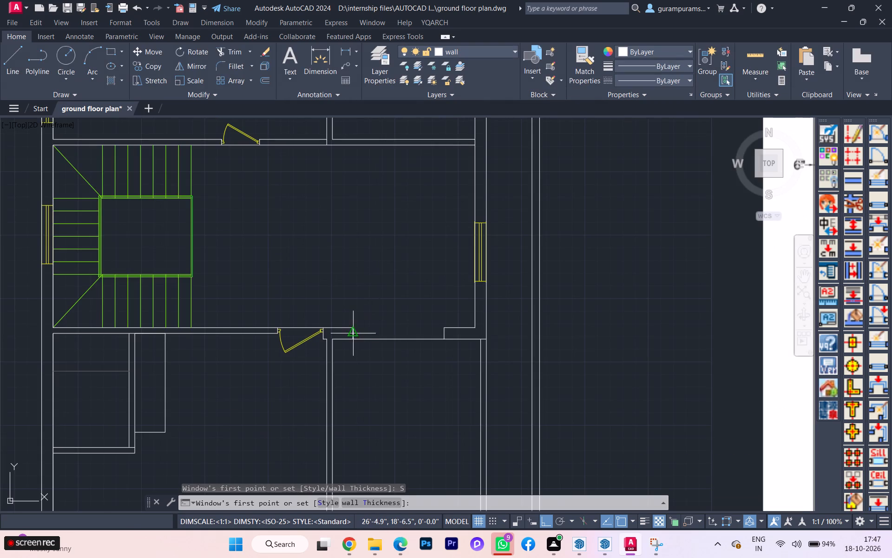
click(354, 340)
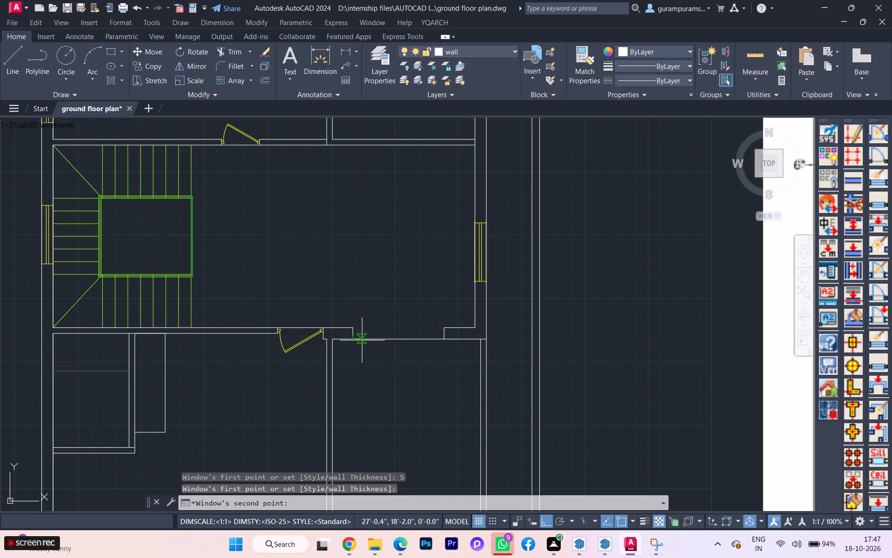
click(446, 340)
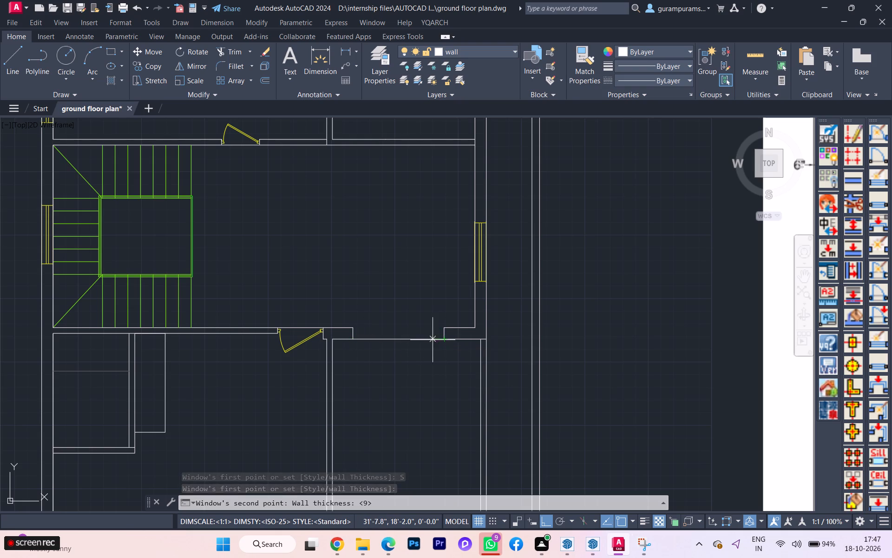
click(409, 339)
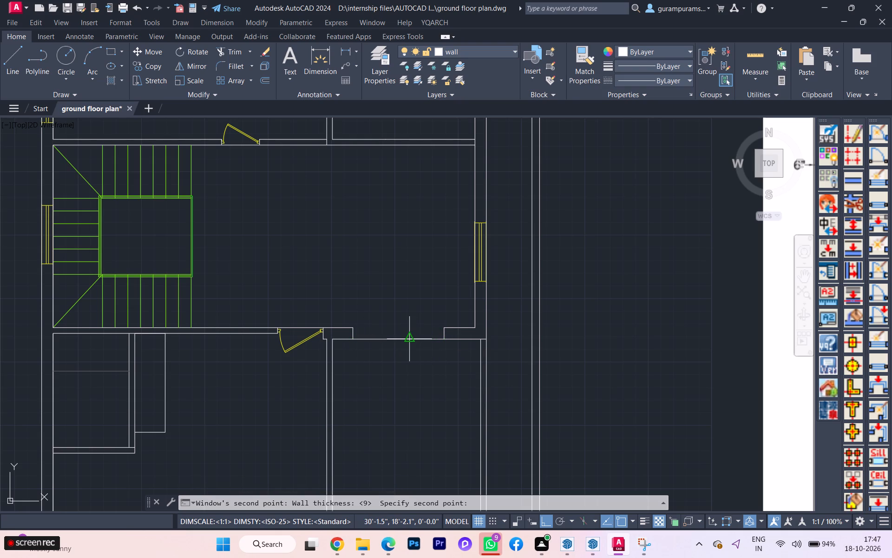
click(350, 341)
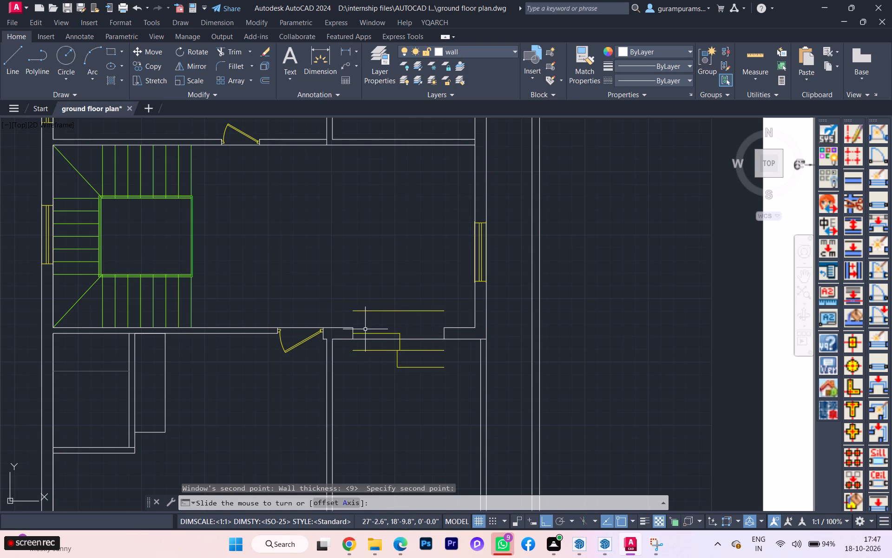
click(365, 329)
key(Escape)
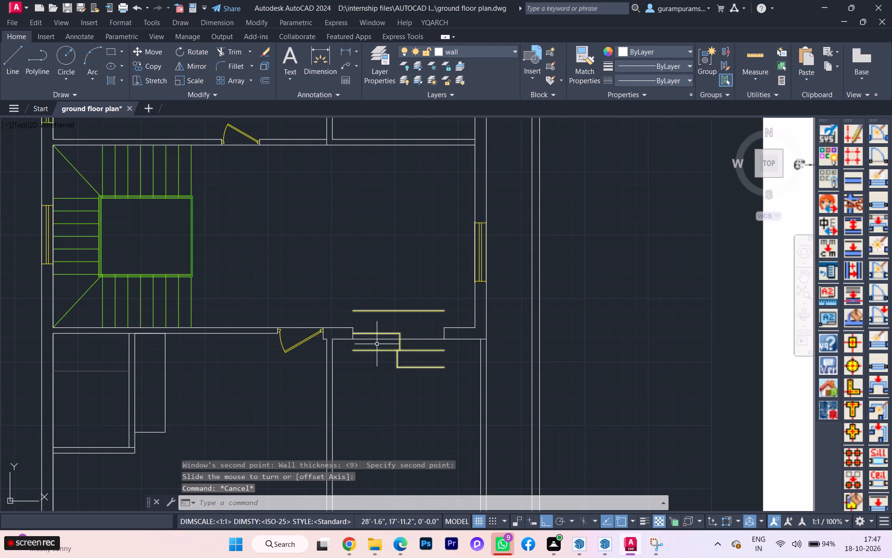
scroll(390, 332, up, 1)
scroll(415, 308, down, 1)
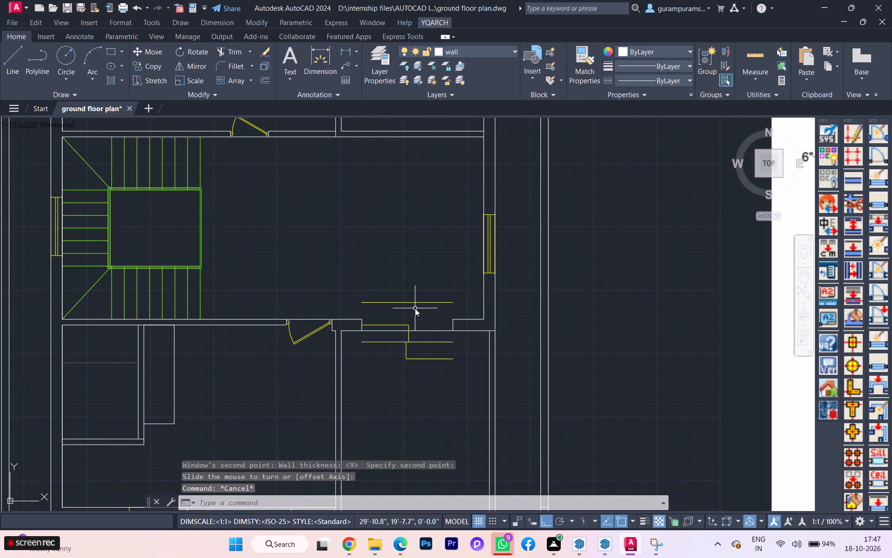
Delete the oversized sliding window drawn across the opening between the family lounge and the sit-out.
key(ctrl+z)
key(ctrl+z)
key(ctrl+z)
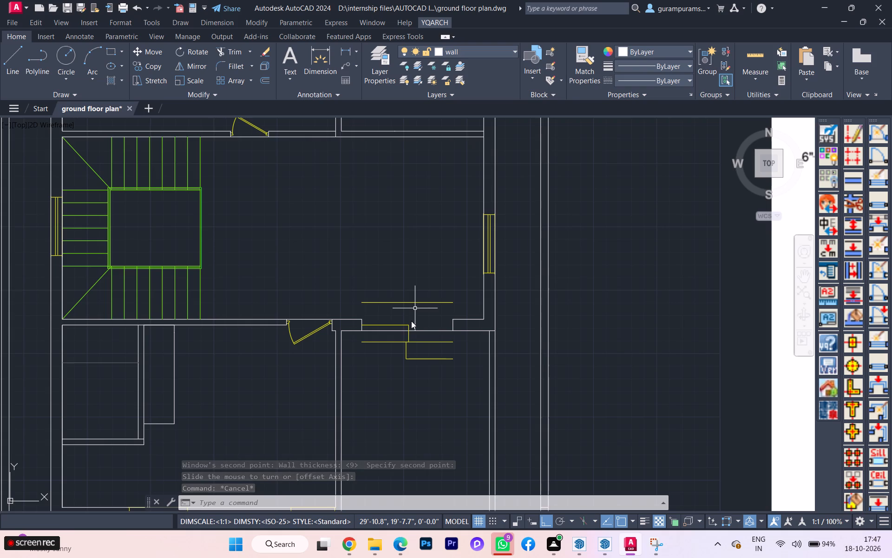
key(ctrl+z)
key(Escape)
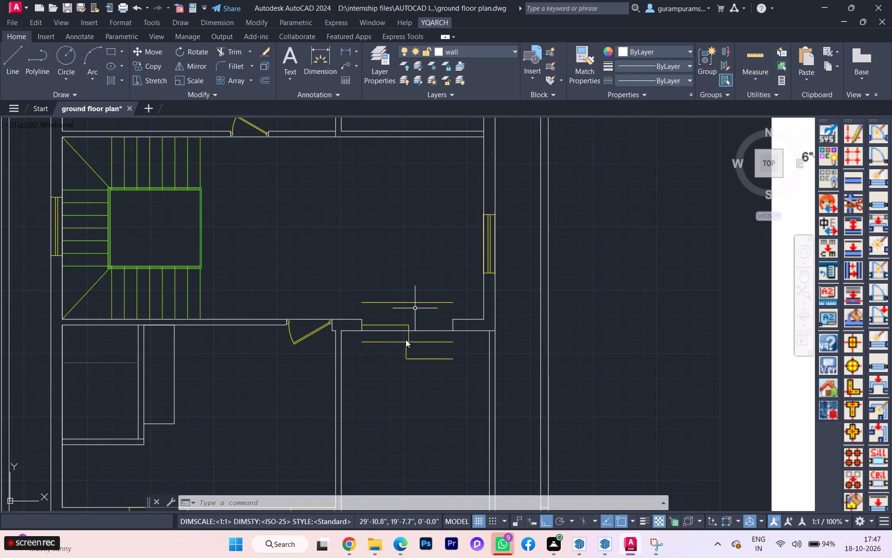
scroll(403, 341, down, 1)
key(Escape)
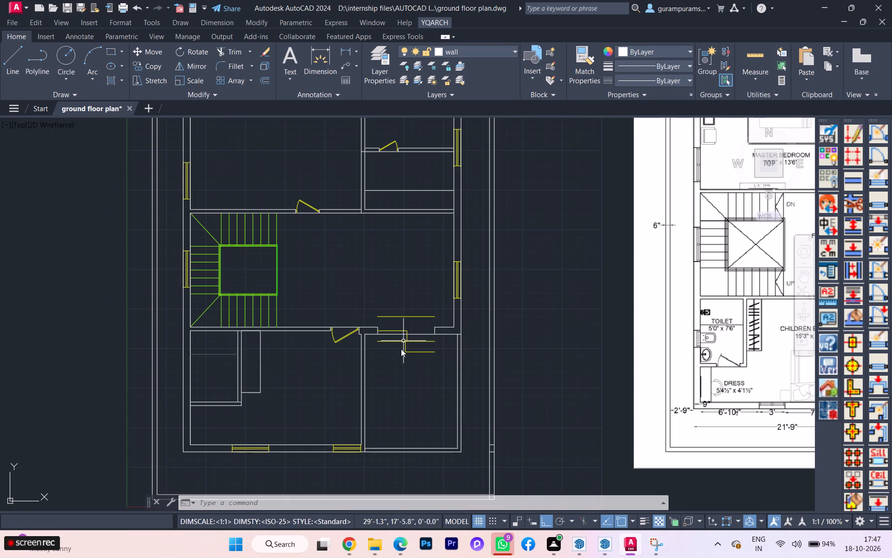
key(Escape)
key(Escape)
key(space)
key(space)
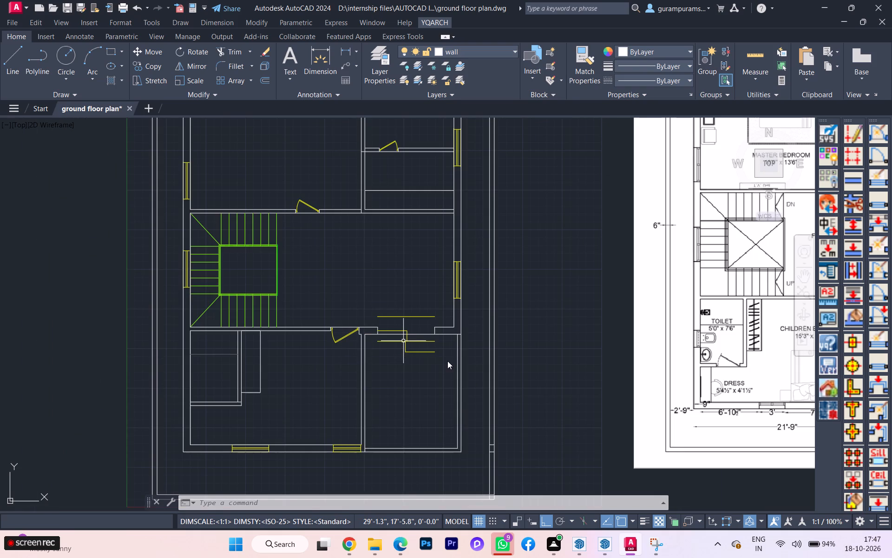
click(447, 361)
key(Escape)
scroll(447, 361, up, 1)
click(415, 350)
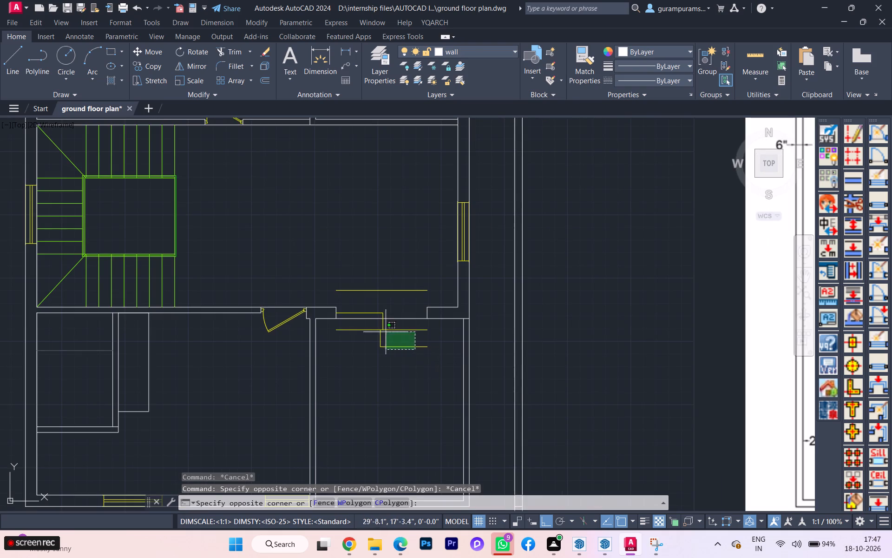
click(385, 332)
key(Delete)
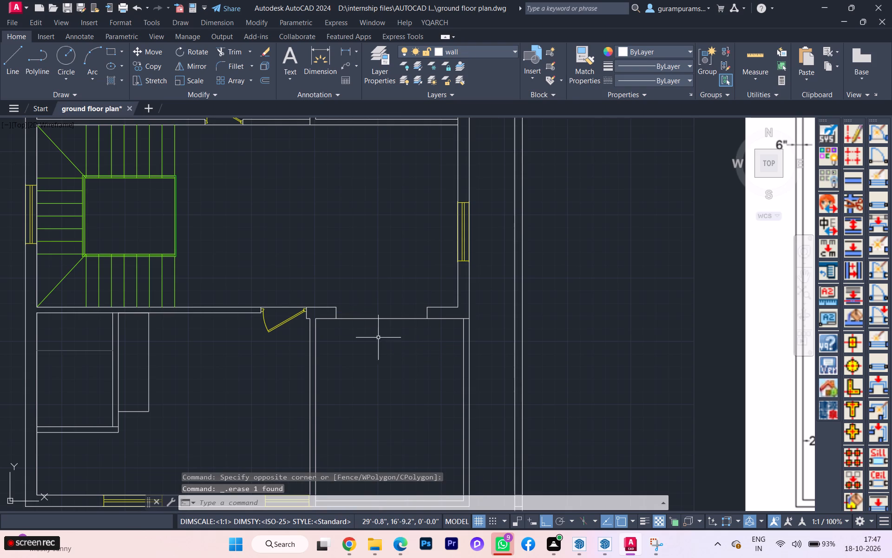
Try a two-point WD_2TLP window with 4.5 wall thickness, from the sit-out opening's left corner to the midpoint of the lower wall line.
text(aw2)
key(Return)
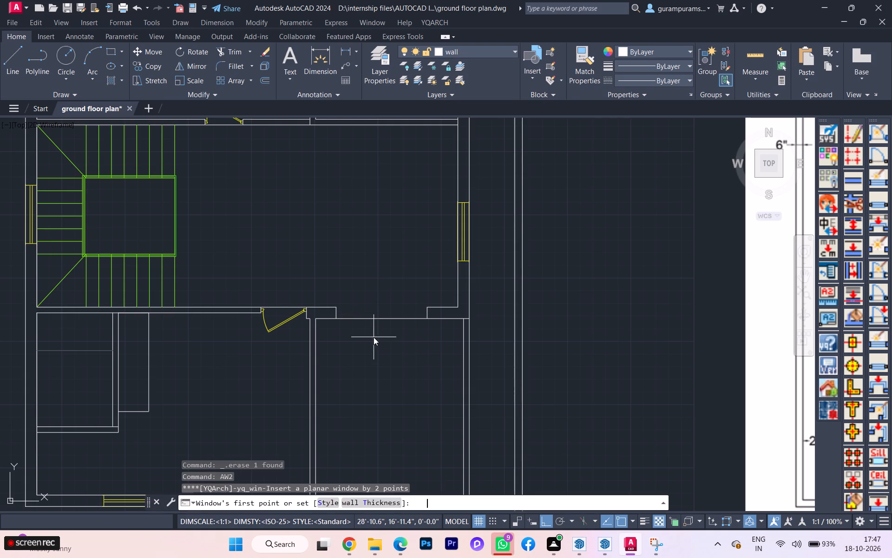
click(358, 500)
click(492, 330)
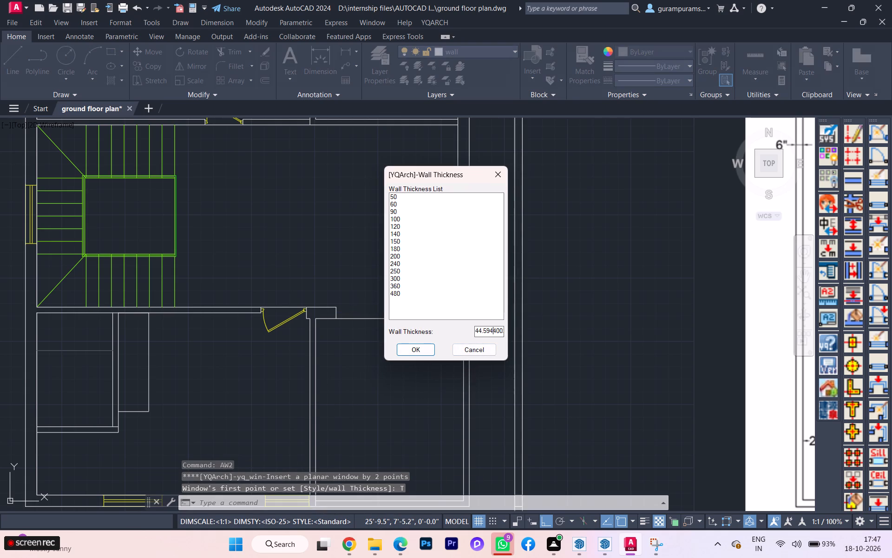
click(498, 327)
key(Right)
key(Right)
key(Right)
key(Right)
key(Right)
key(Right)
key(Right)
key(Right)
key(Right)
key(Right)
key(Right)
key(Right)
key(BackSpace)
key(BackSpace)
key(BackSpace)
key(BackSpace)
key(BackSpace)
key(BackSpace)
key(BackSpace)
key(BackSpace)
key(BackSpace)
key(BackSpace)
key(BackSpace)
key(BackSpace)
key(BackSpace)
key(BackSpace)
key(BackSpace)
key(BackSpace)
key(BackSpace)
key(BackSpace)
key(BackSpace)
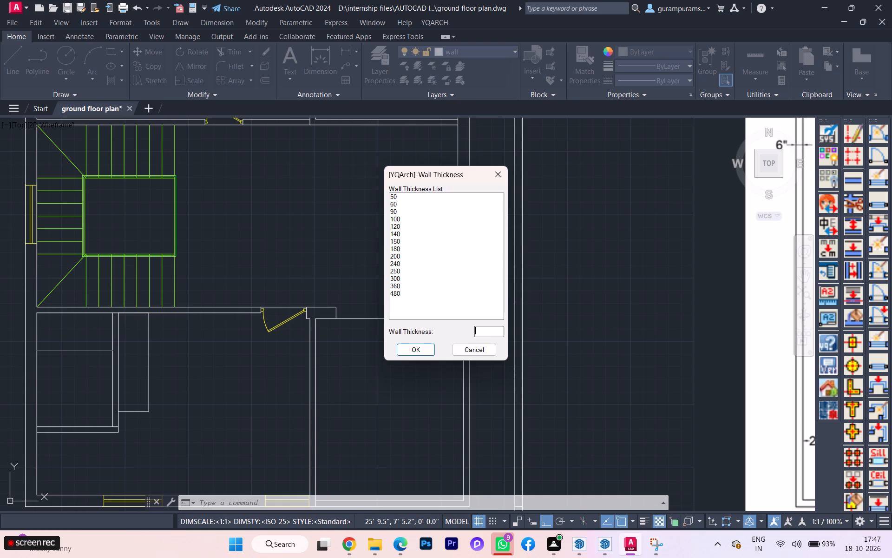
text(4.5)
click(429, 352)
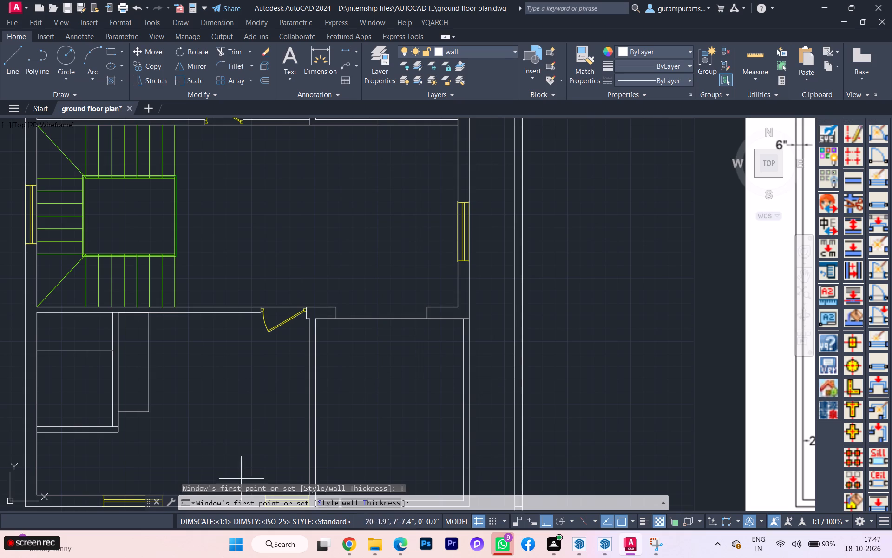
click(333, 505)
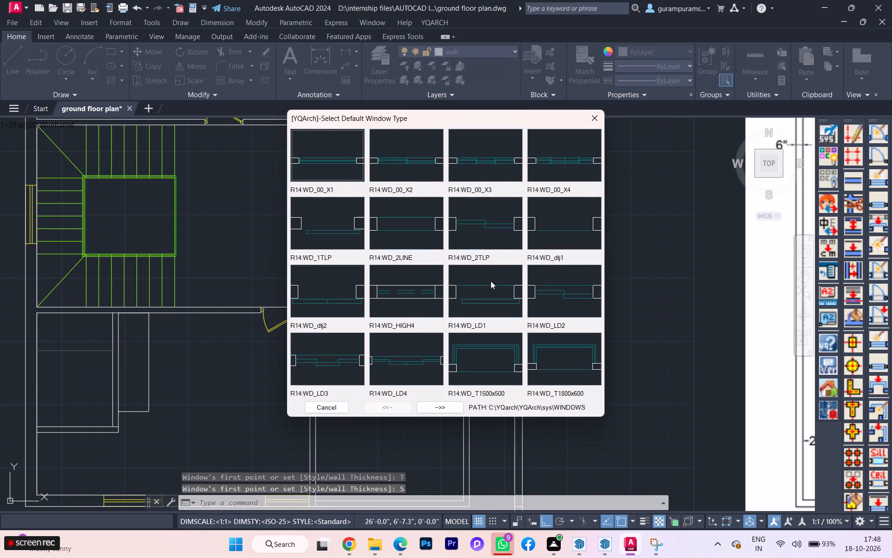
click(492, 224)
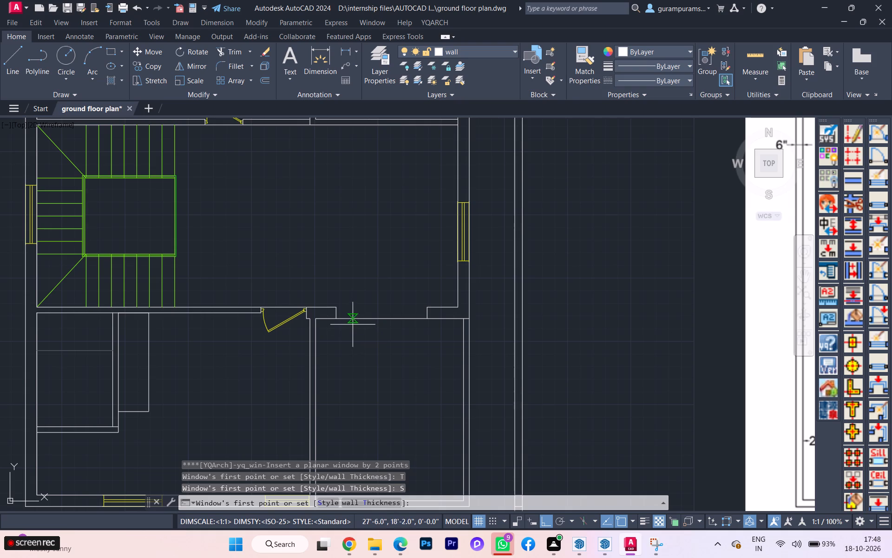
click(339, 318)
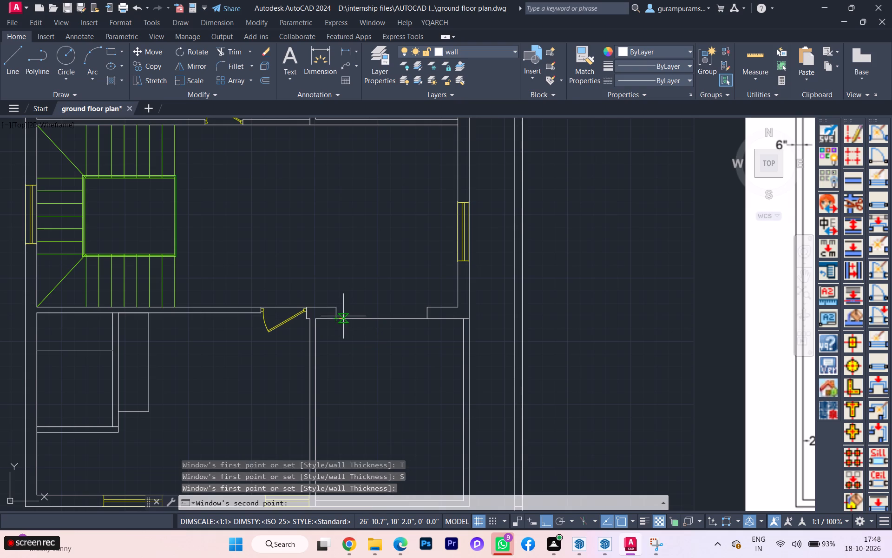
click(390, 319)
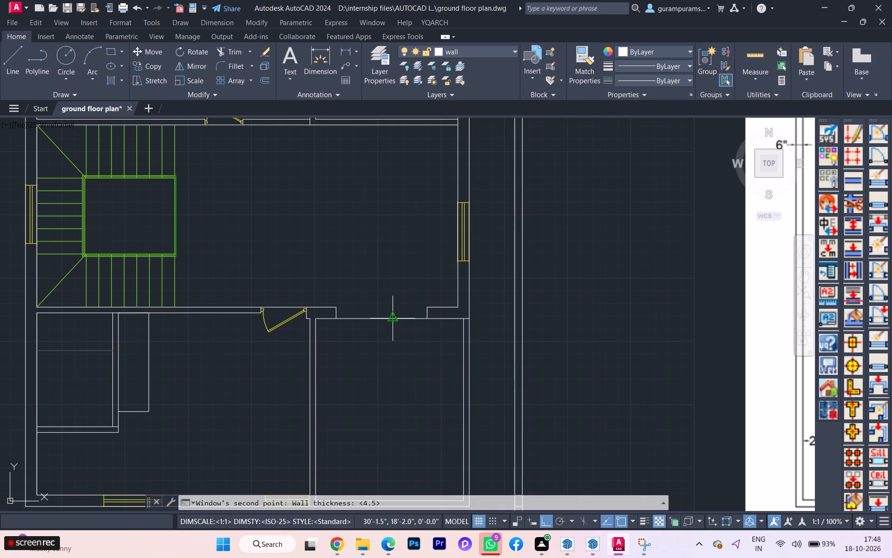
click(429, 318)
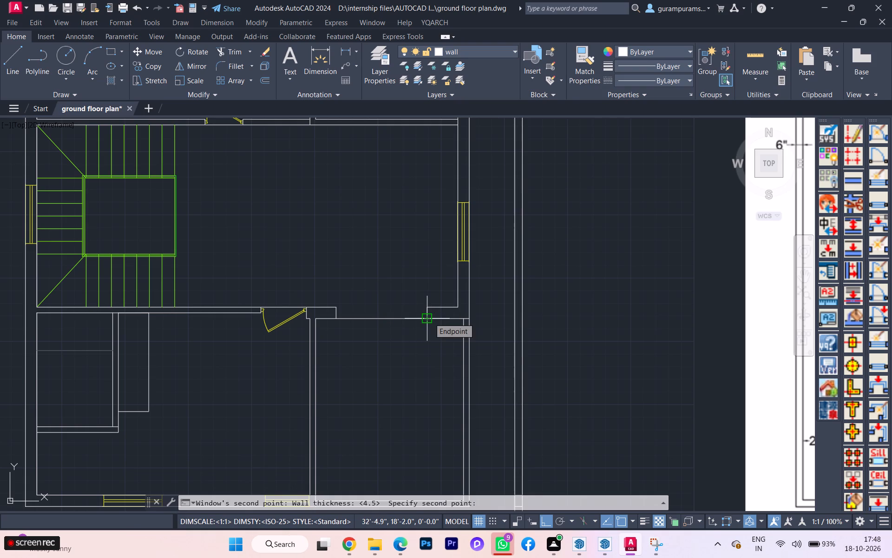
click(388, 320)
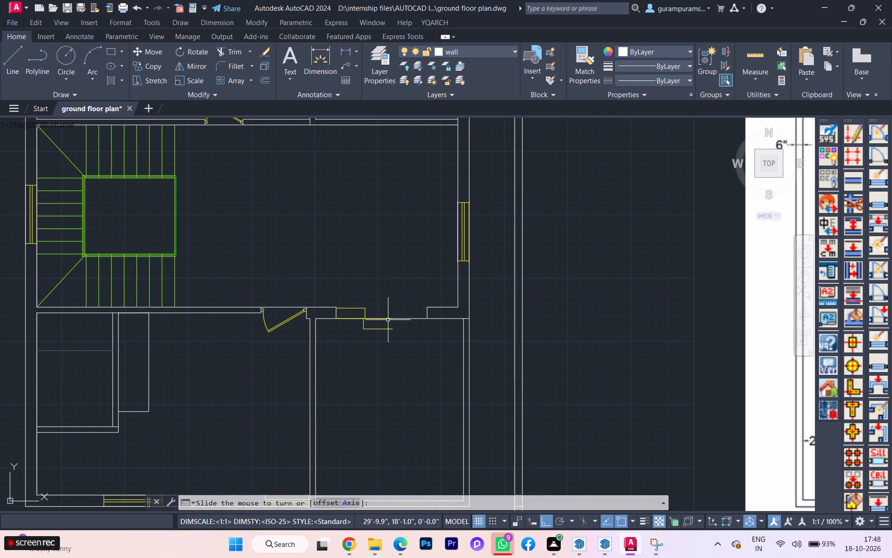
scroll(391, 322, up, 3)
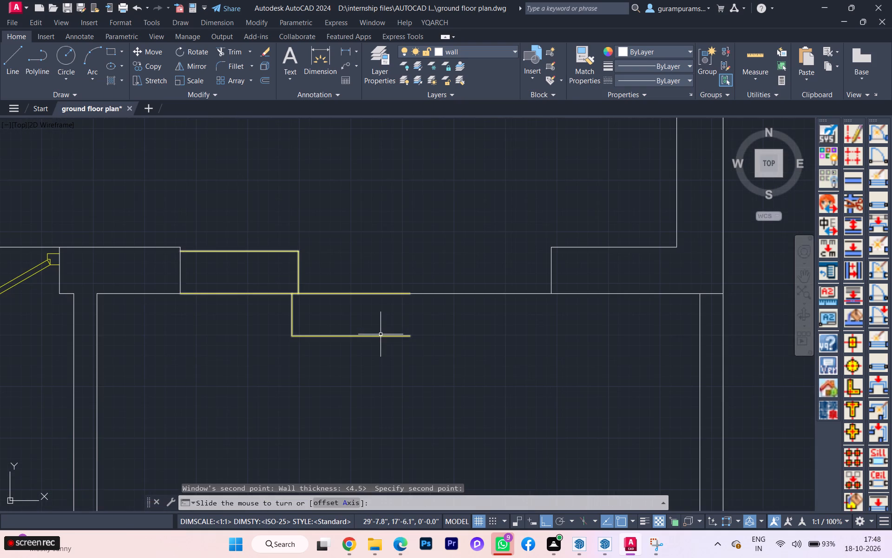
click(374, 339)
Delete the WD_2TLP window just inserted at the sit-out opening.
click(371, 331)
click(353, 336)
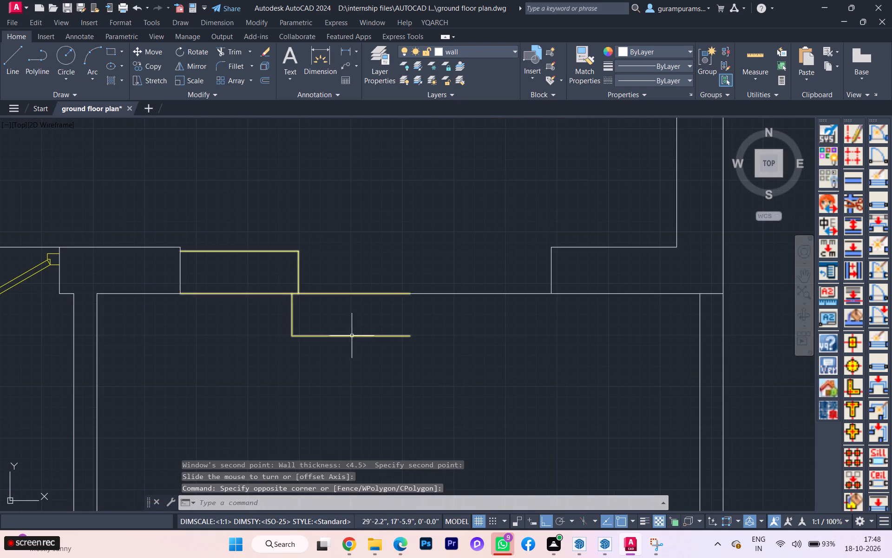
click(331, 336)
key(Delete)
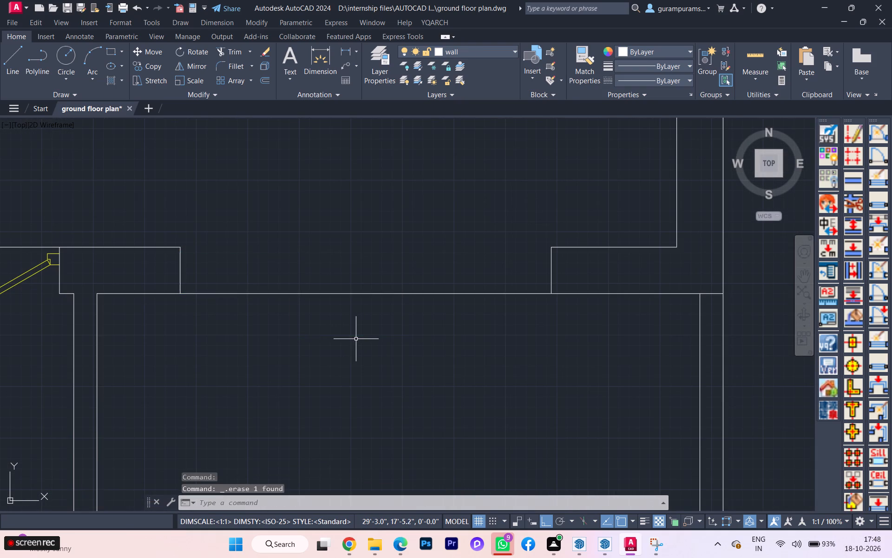
Draw a horizontal rectangle 3' long and 2.25" wide inside the sit-out, just below the opening to the family lounge.
scroll(356, 339, down, 3)
scroll(361, 383, down, 1)
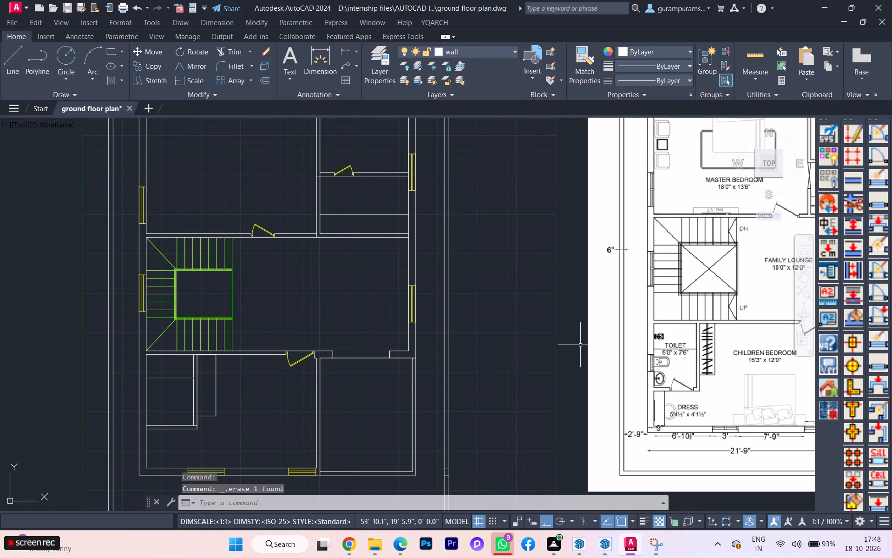
scroll(494, 388, down, 1)
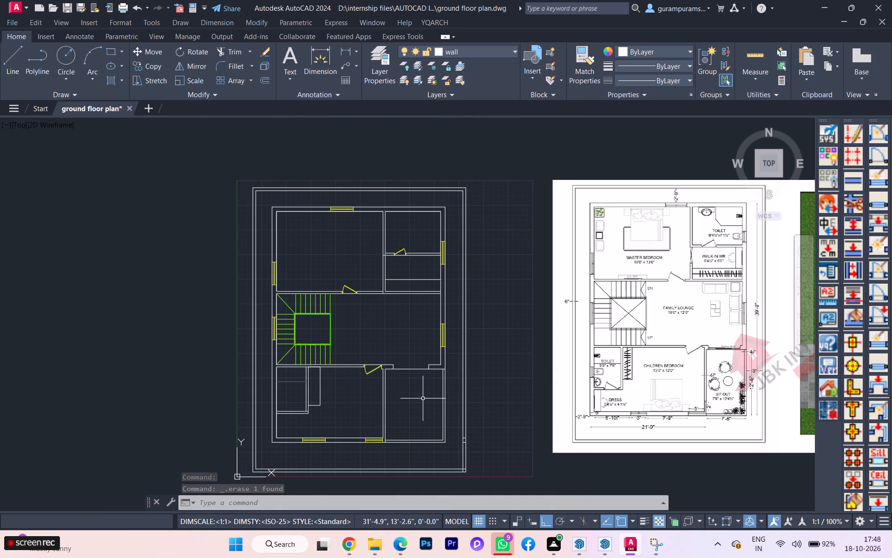
scroll(406, 376, up, 2)
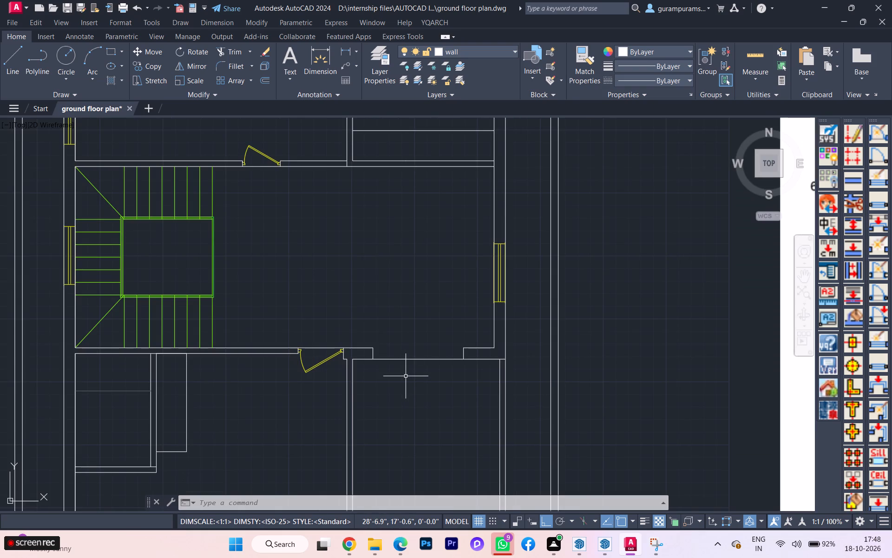
key(Escape)
key(r)
key(Return)
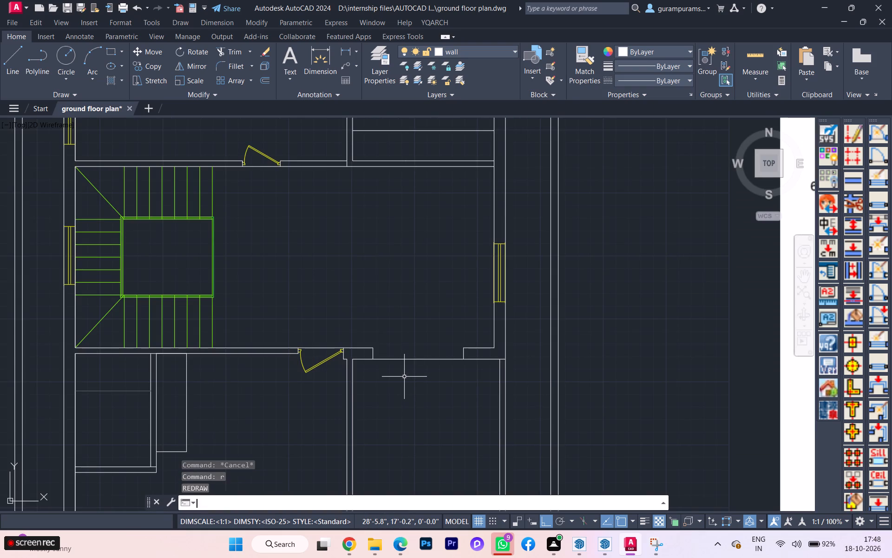
text(re)
key(c)
key(Return)
click(391, 383)
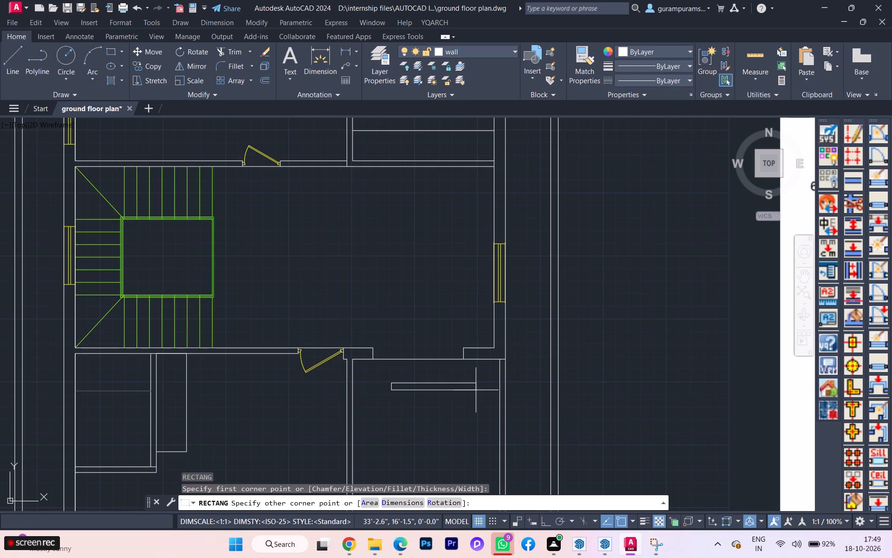
scroll(476, 390, down, 2)
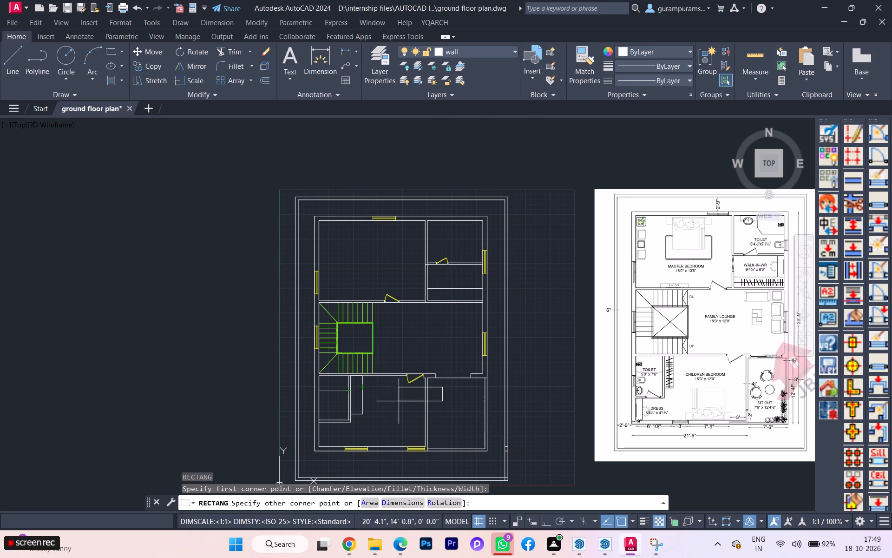
scroll(409, 407, up, 2)
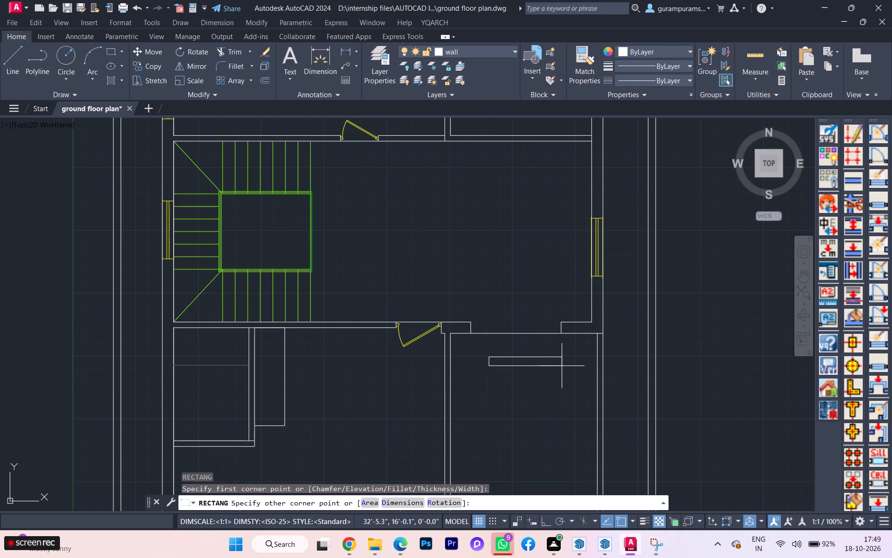
key(d)
key(Return)
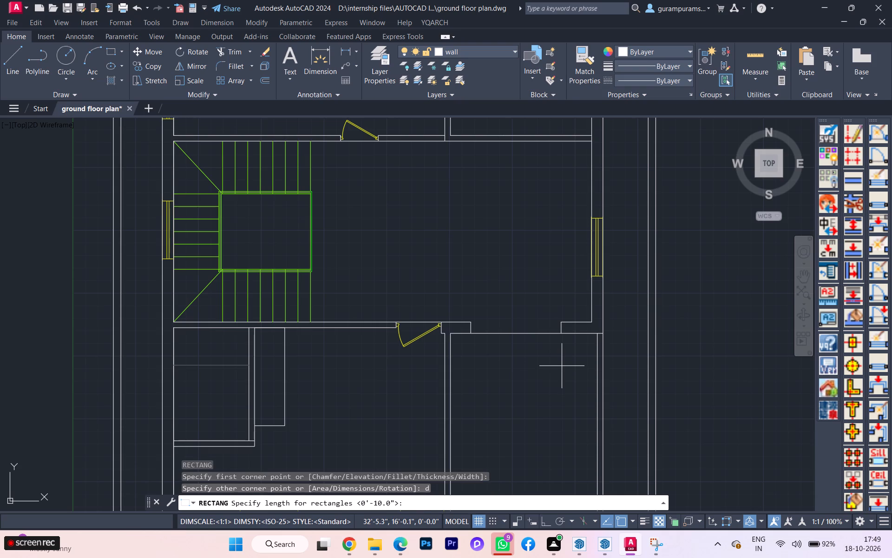
key(6)
key(BackSpace)
key(3)
key(apostrophe)
key(Return)
text(2.25)
key(Return)
scroll(540, 387, up, 1)
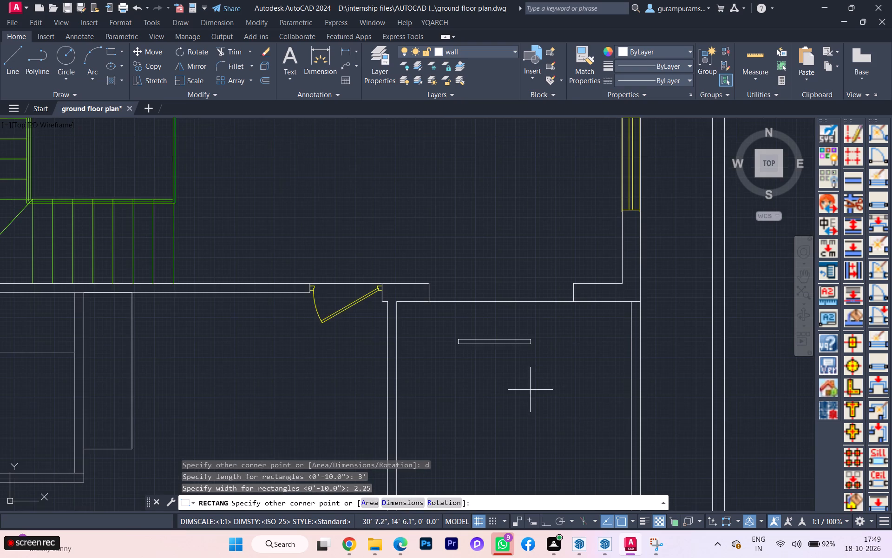
click(528, 388)
key(Escape)
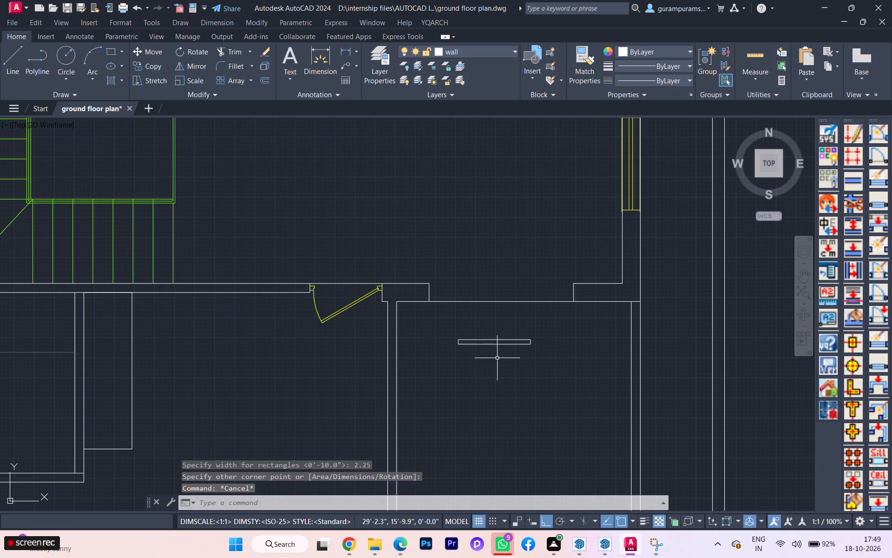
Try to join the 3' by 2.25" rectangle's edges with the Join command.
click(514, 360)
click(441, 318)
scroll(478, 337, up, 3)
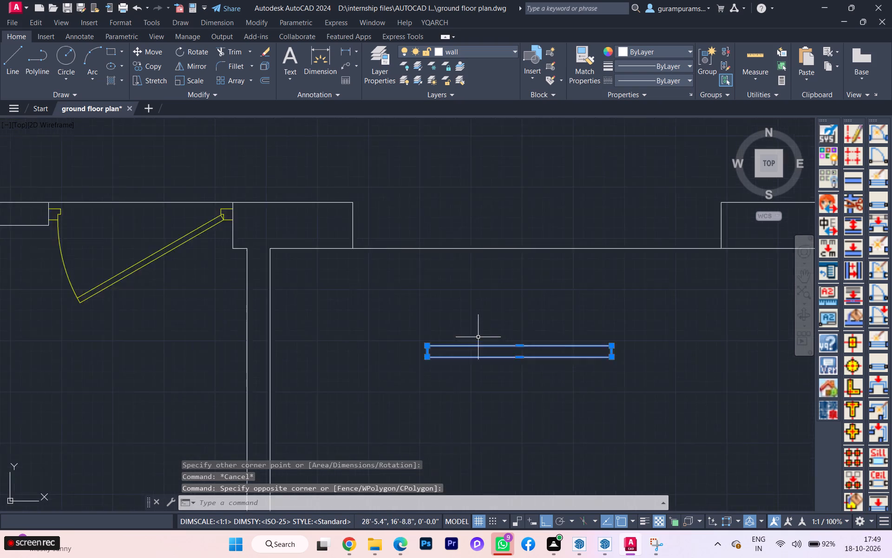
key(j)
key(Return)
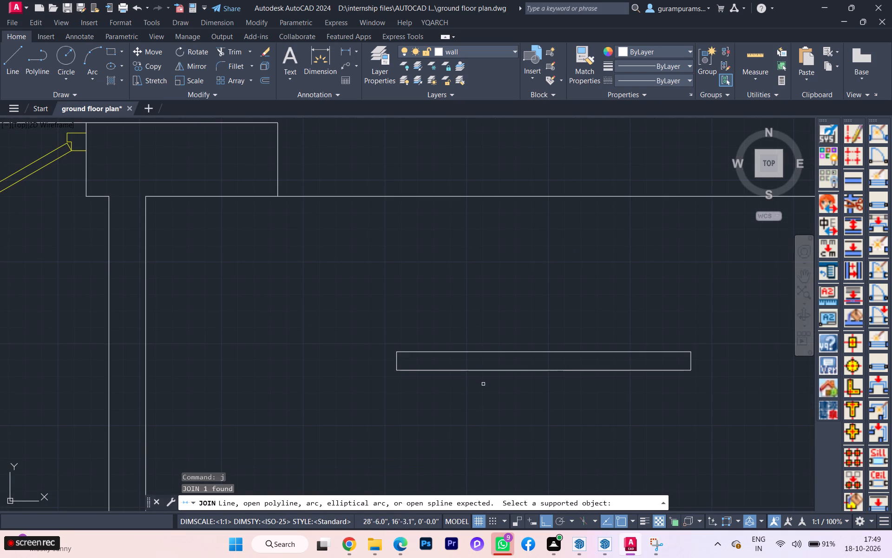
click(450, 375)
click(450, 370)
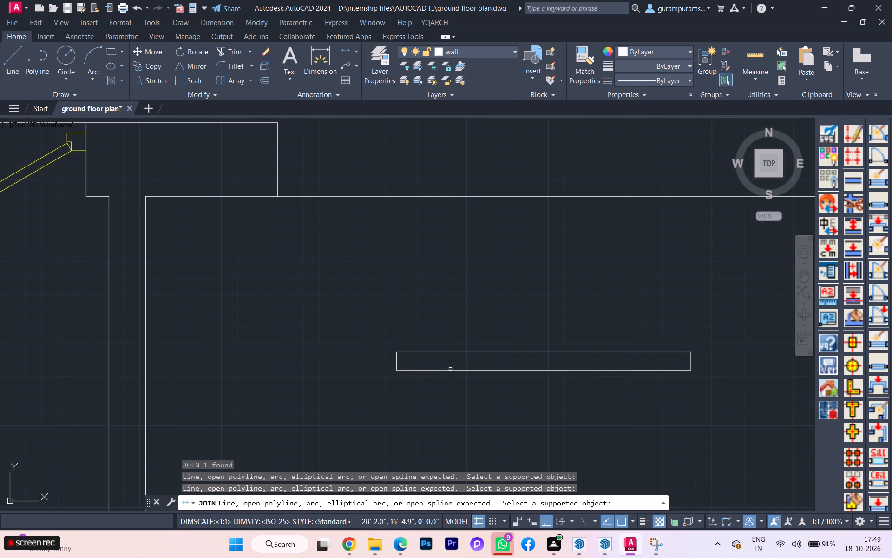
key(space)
Change the colour of the 3' by 2.25" rectangle in the sit-out to red 237,31,36.
click(566, 374)
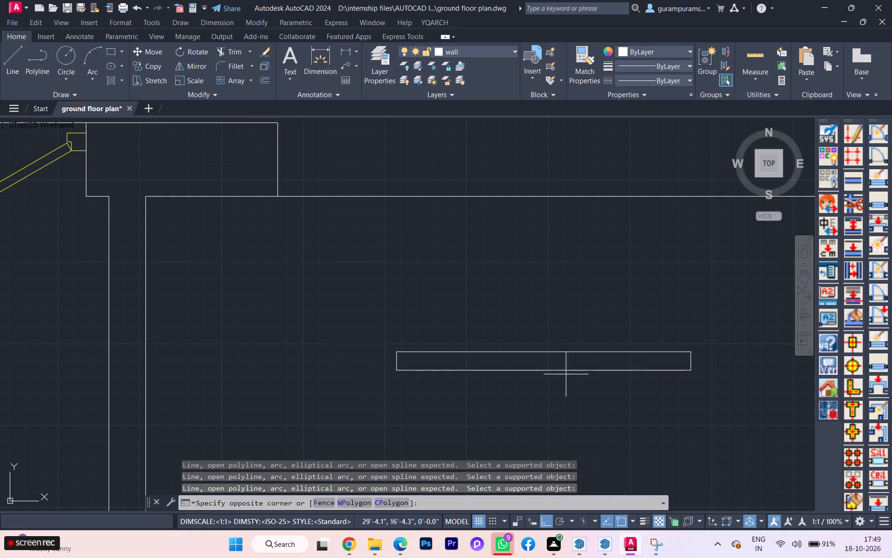
click(551, 350)
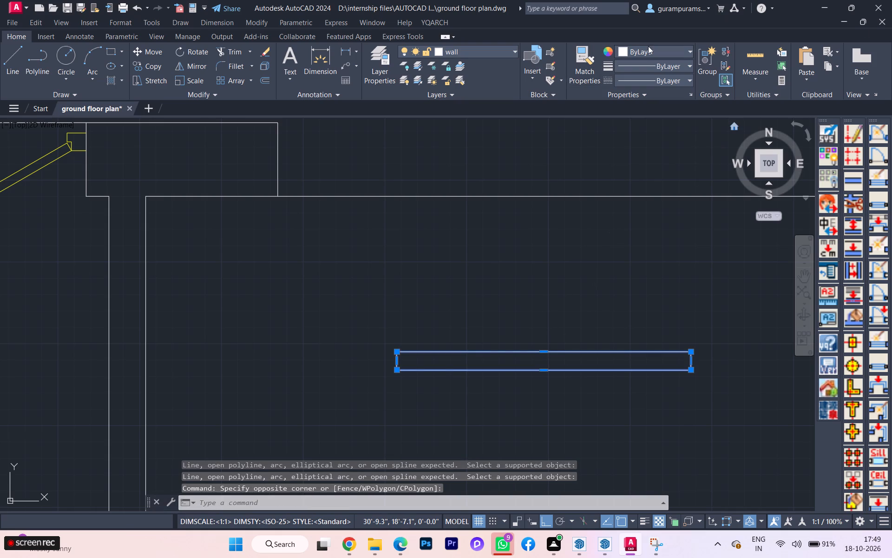
click(648, 46)
click(657, 113)
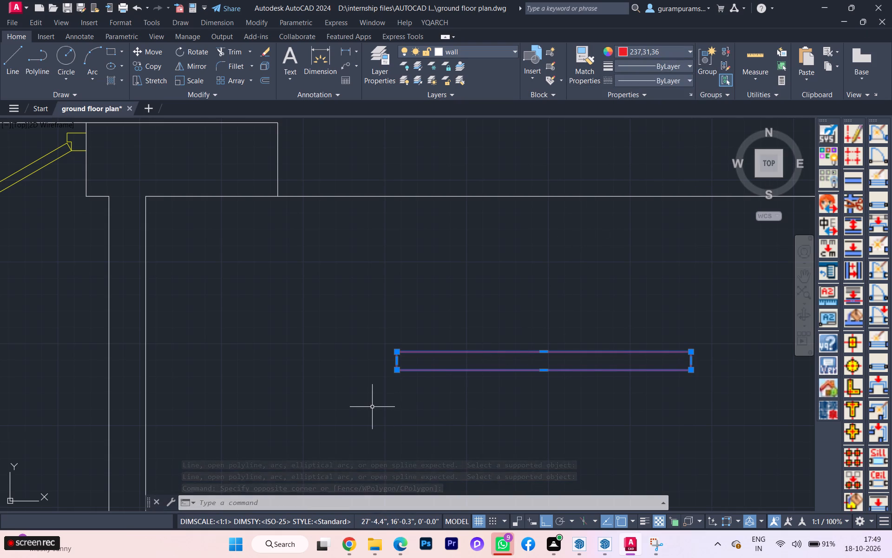
Move the red panel by its lower-right corner onto the lower-right corner of the family lounge to sit-out opening, with Ortho off.
scroll(372, 407, down, 2)
scroll(449, 388, down, 2)
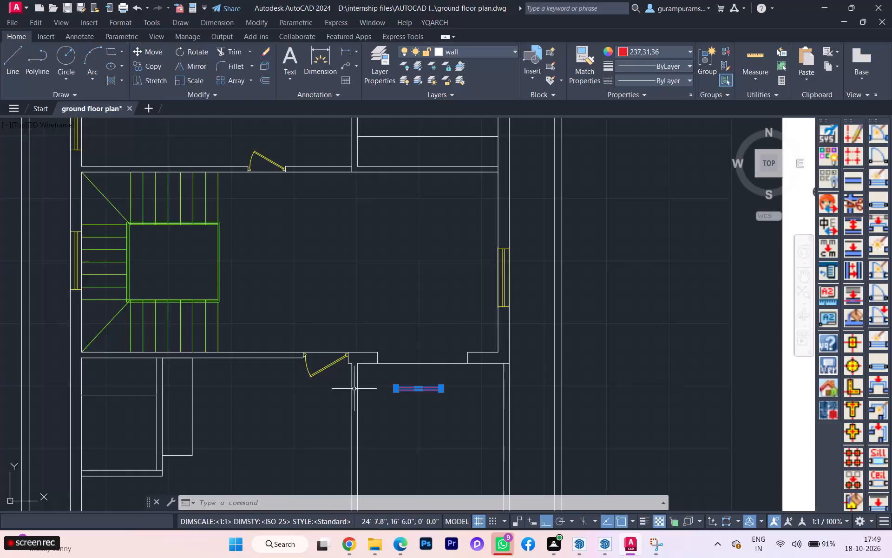
scroll(344, 389, down, 2)
scroll(782, 348, up, 2)
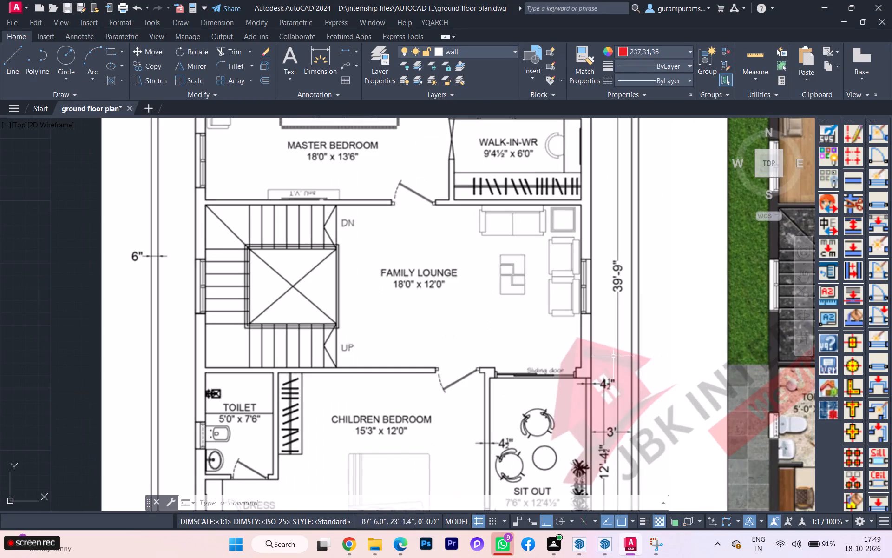
scroll(612, 353, down, 2)
scroll(217, 419, up, 2)
scroll(361, 345, up, 3)
scroll(407, 349, up, 1)
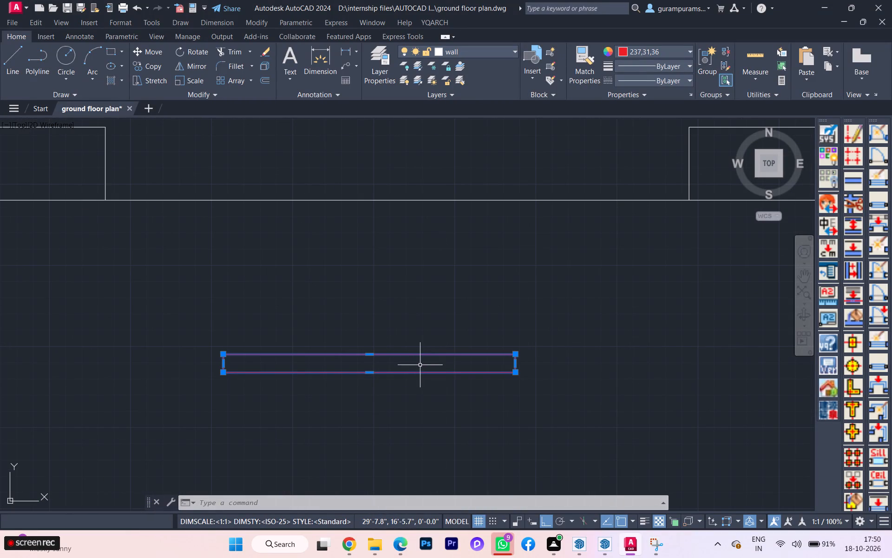
key(m)
key(Return)
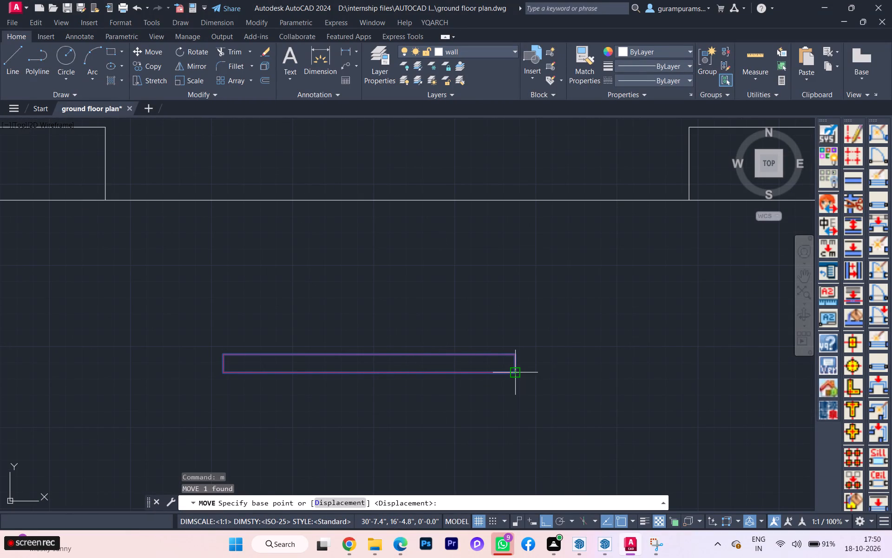
click(517, 373)
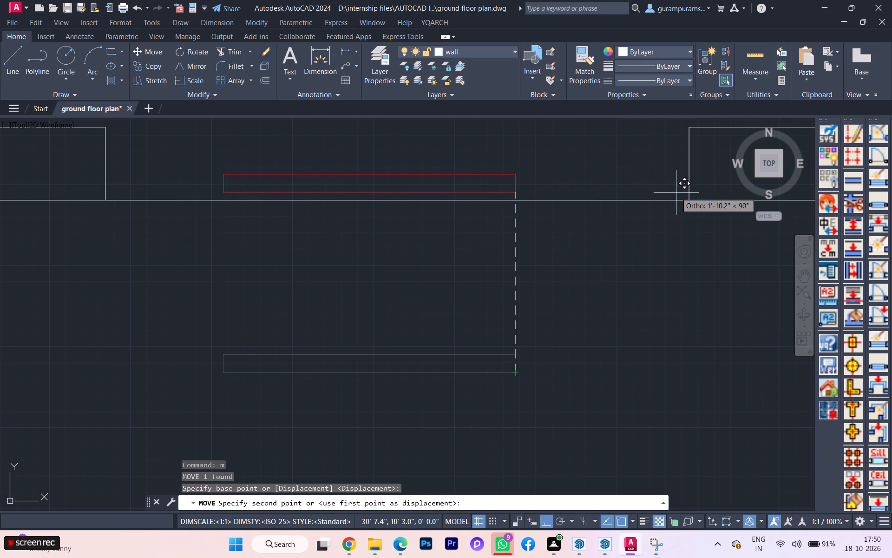
key(F8)
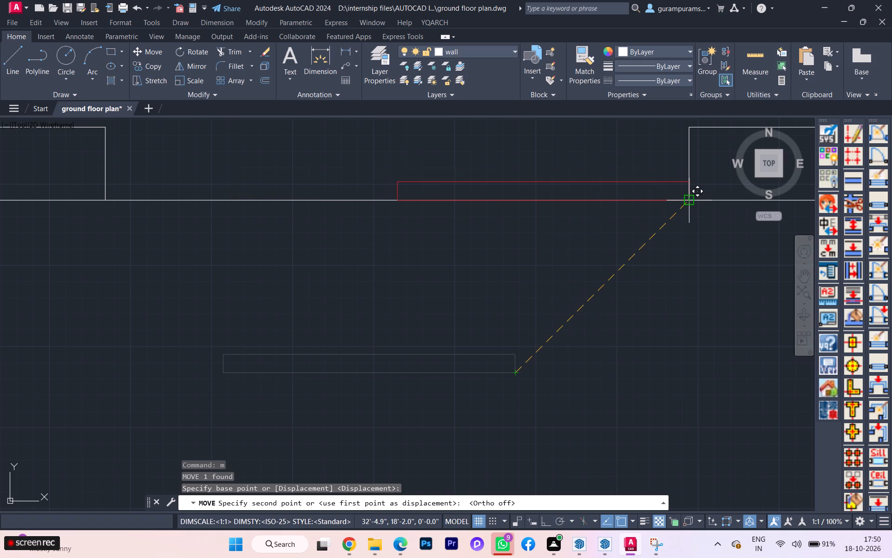
click(692, 201)
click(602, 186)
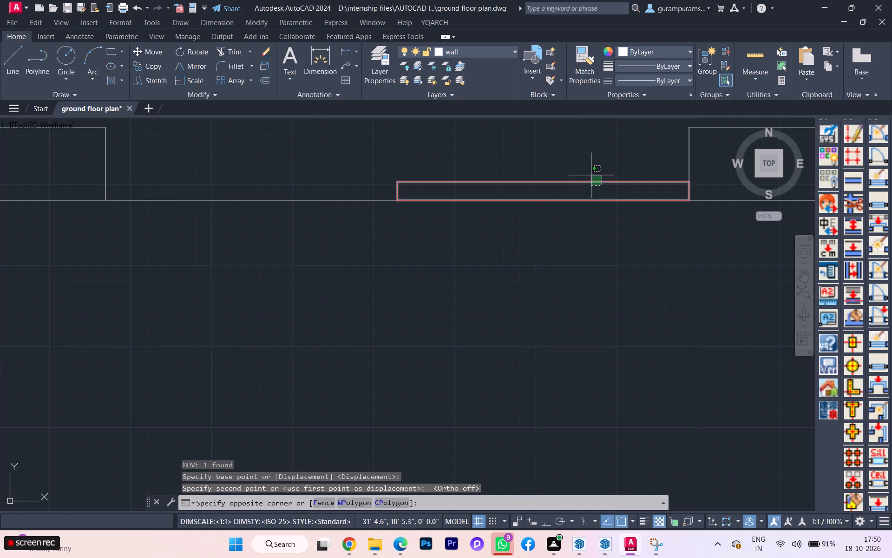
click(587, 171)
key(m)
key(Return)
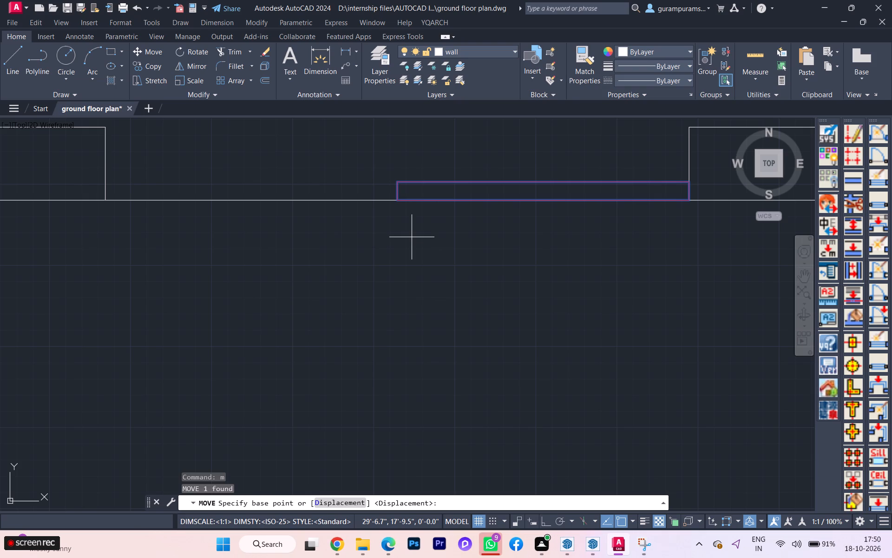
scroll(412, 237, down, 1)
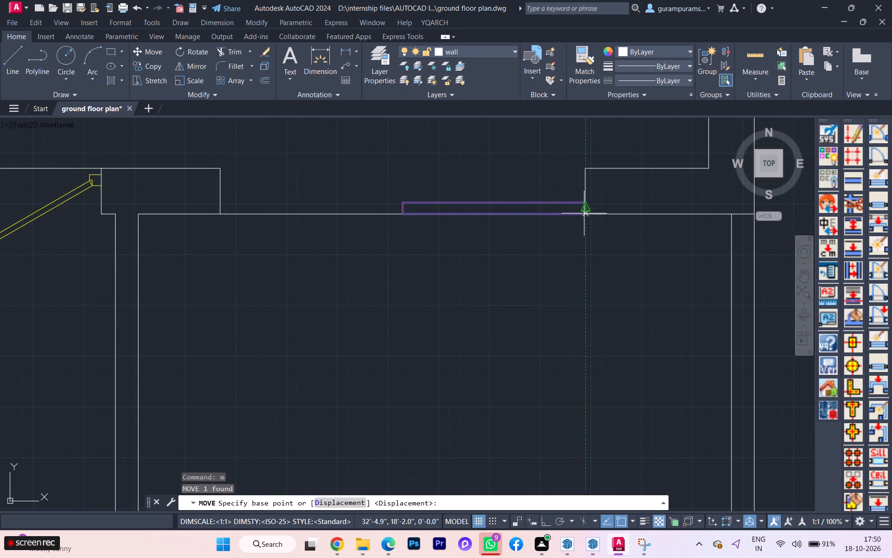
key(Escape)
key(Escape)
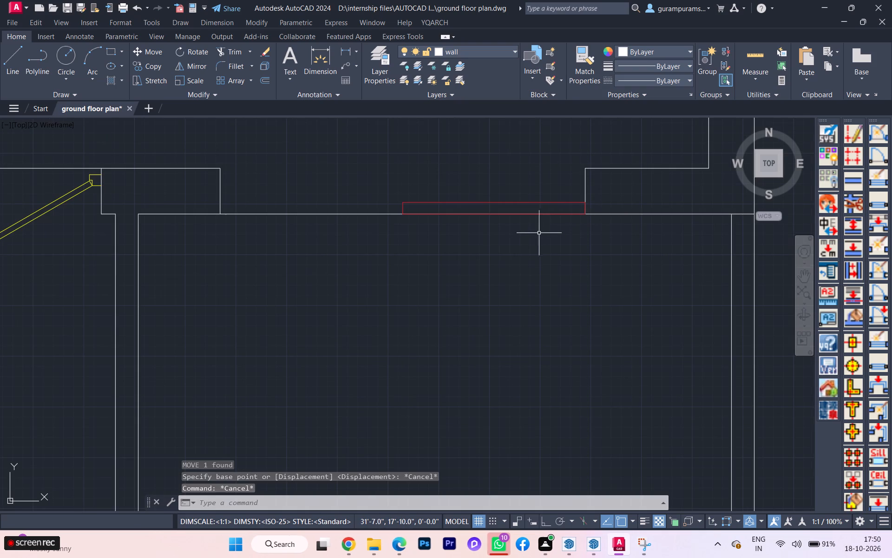
Copy the red panel from its lower-right corner to its upper-left corner, so a second panel fills the opening's left half.
click(521, 205)
click(515, 195)
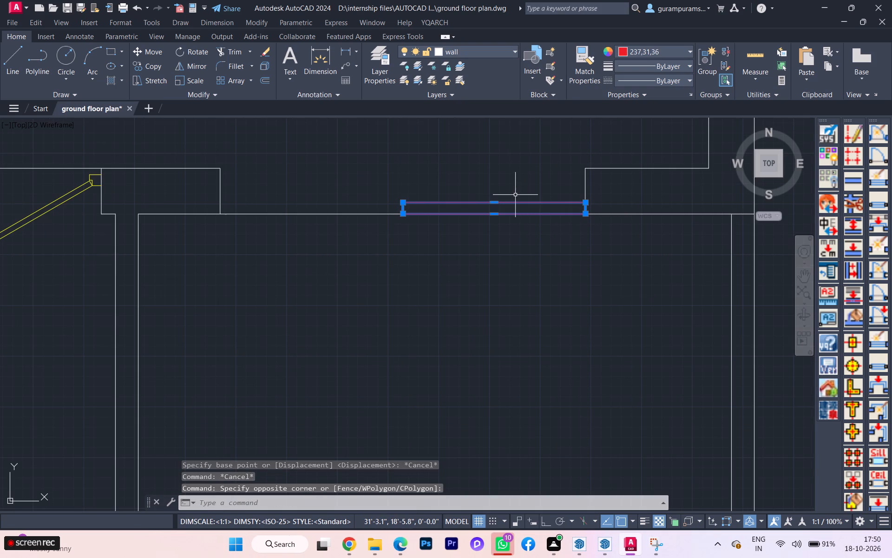
key(c)
key(o)
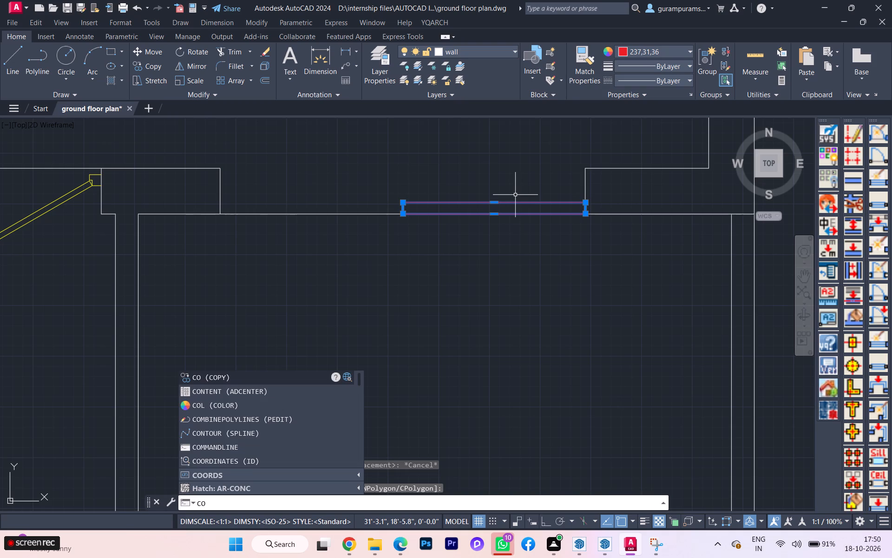
key(Return)
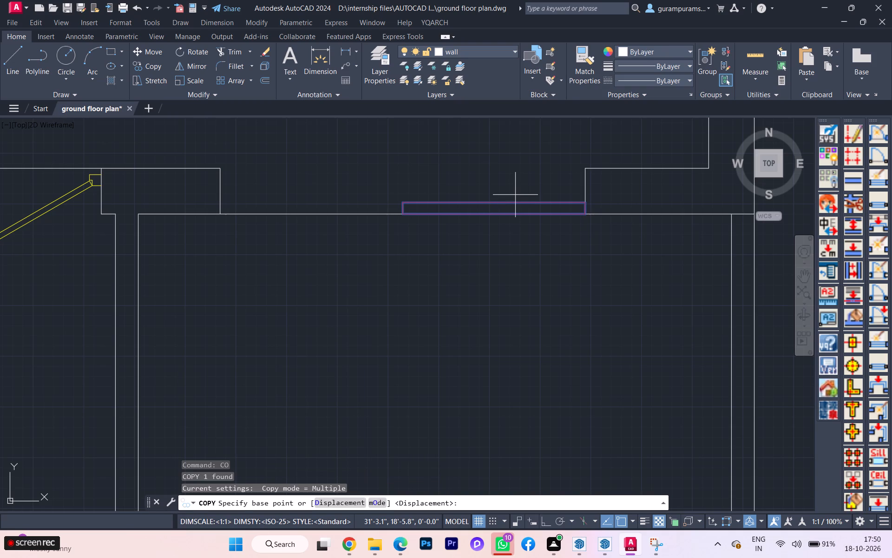
scroll(551, 206, up, 1)
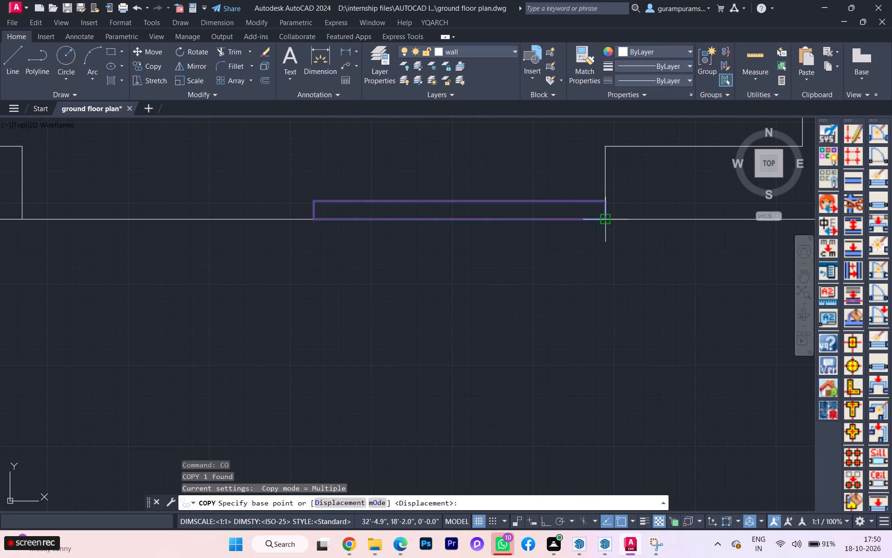
click(603, 217)
scroll(358, 198, down, 1)
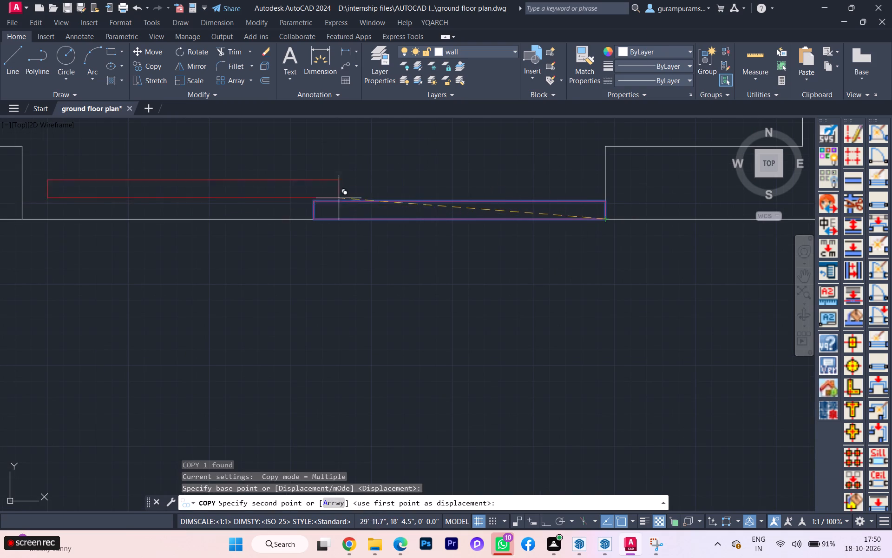
scroll(326, 197, up, 1)
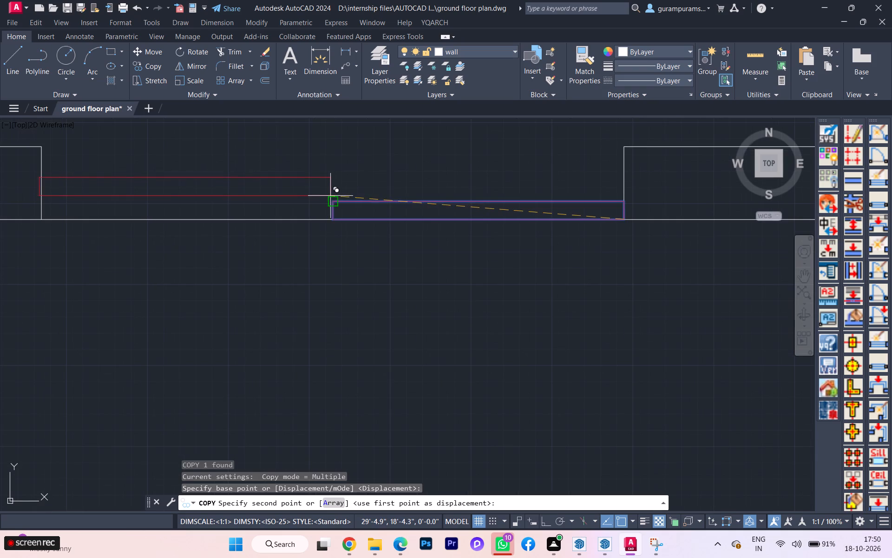
click(330, 199)
key(Escape)
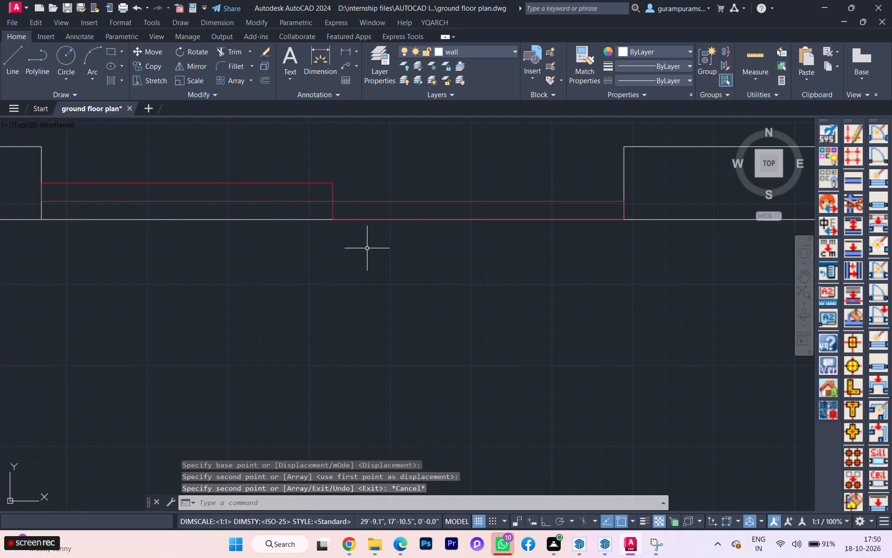
Examine the sliding door between the family lounge and the sit-out in the first floor reference plan.
scroll(368, 249, down, 3)
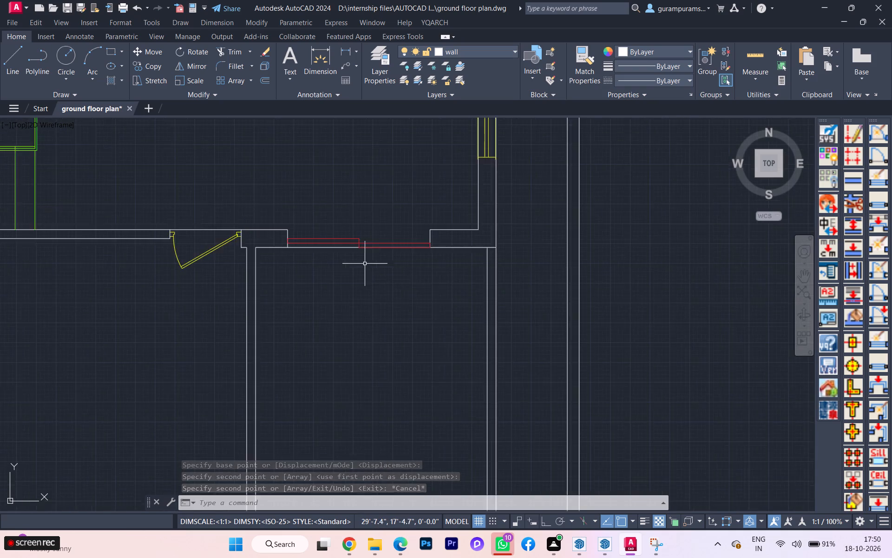
scroll(363, 267, up, 2)
scroll(363, 267, down, 2)
scroll(315, 286, down, 2)
scroll(654, 259, up, 3)
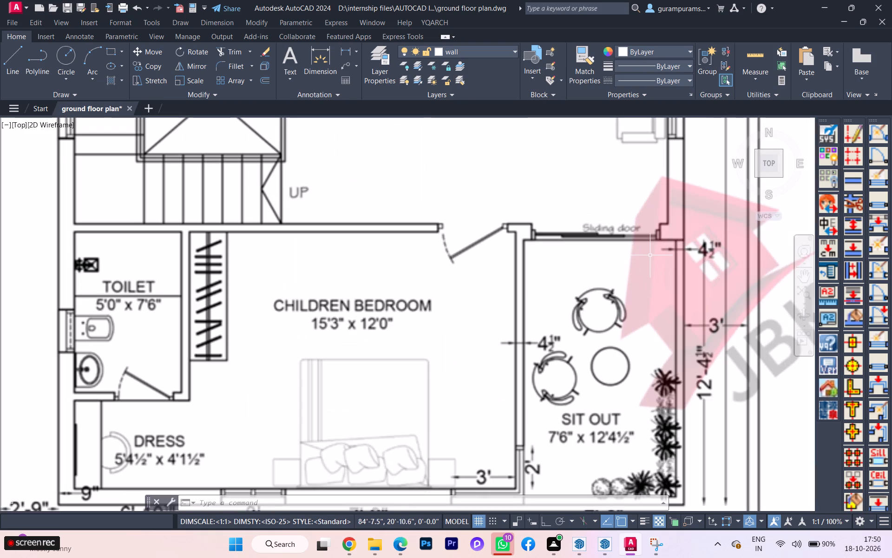
scroll(637, 242, down, 2)
scroll(640, 242, up, 1)
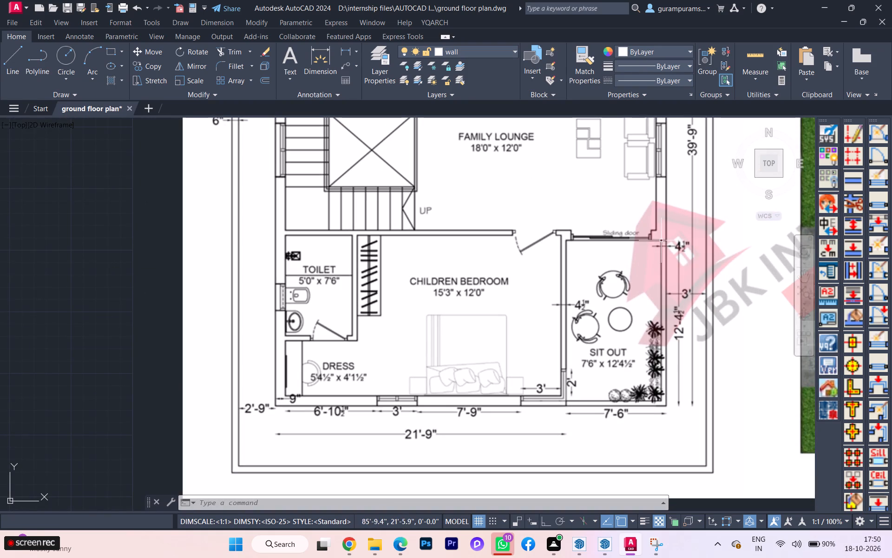
scroll(373, 298, down, 2)
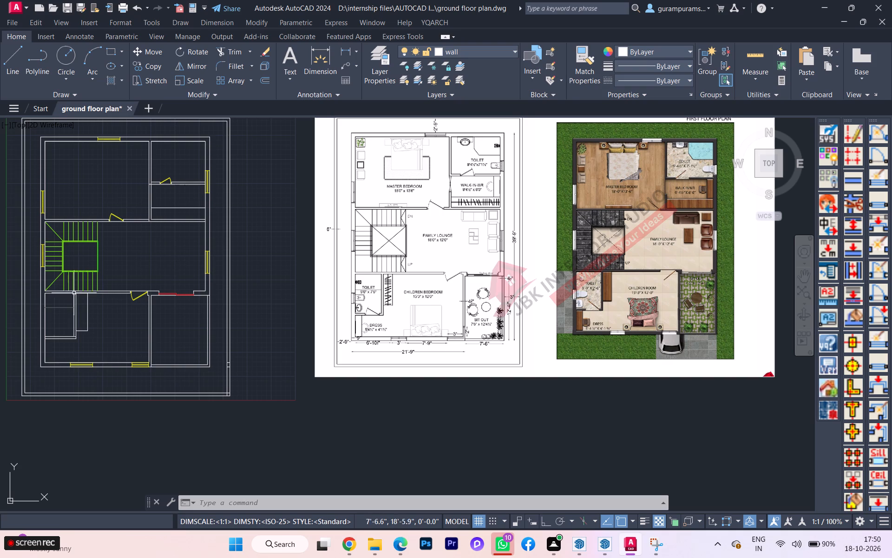
Stretch the upper sliding panel's right edge about 10.5" to the right so it overlaps the lower panel.
scroll(131, 288, up, 1)
scroll(212, 300, down, 1)
scroll(216, 312, up, 3)
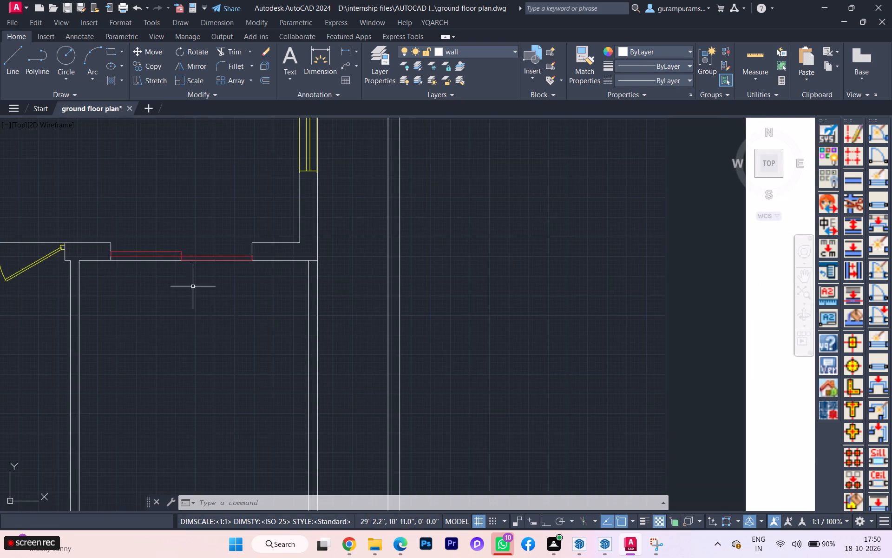
scroll(173, 237, up, 3)
scroll(186, 274, up, 2)
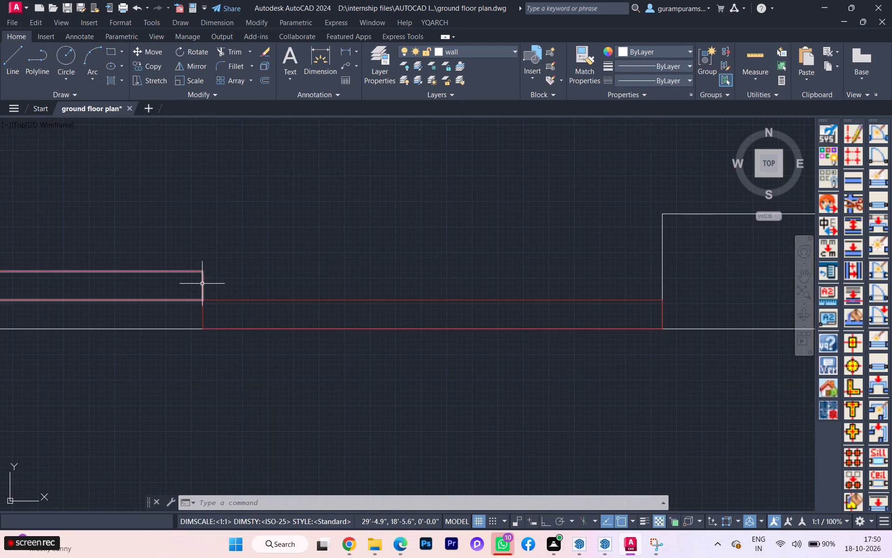
click(203, 283)
click(203, 286)
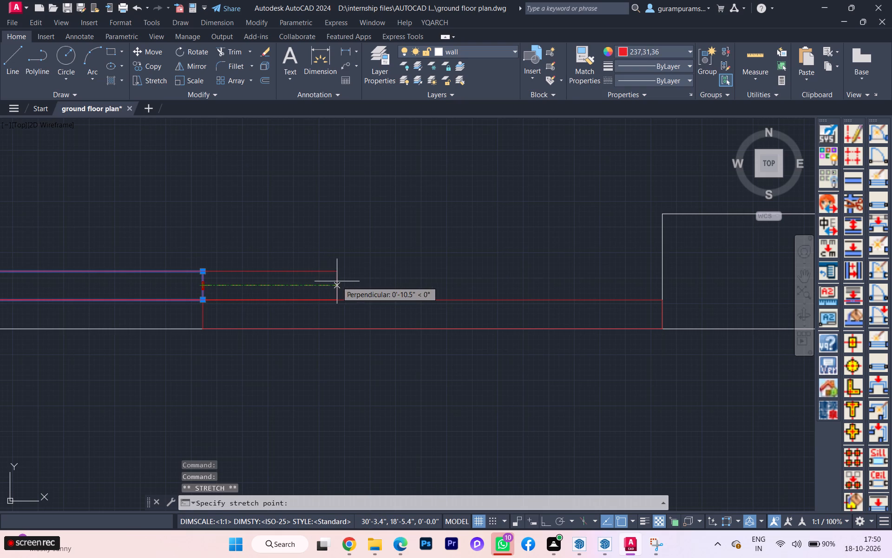
click(337, 281)
Stretch the lower sliding panel's left edge about 8" to the left, beneath the upper panel.
scroll(275, 293, down, 2)
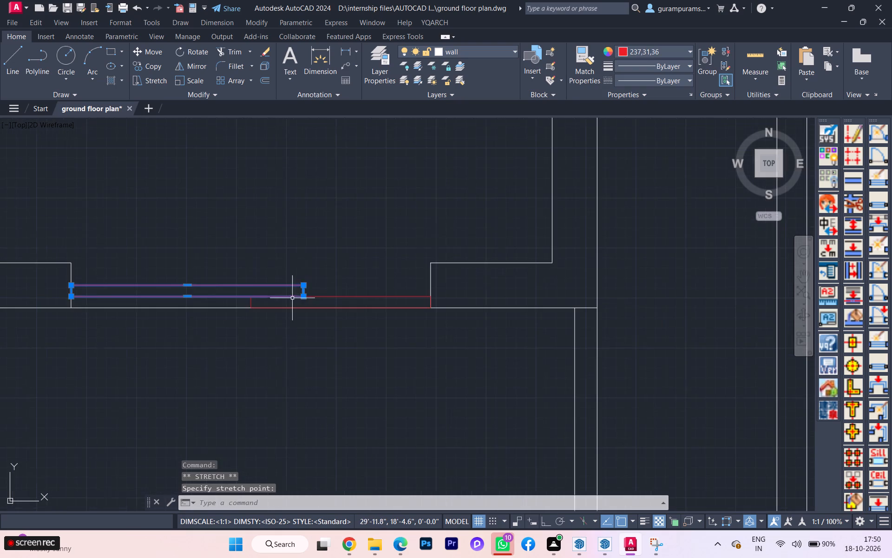
scroll(325, 301, down, 1)
scroll(270, 308, up, 4)
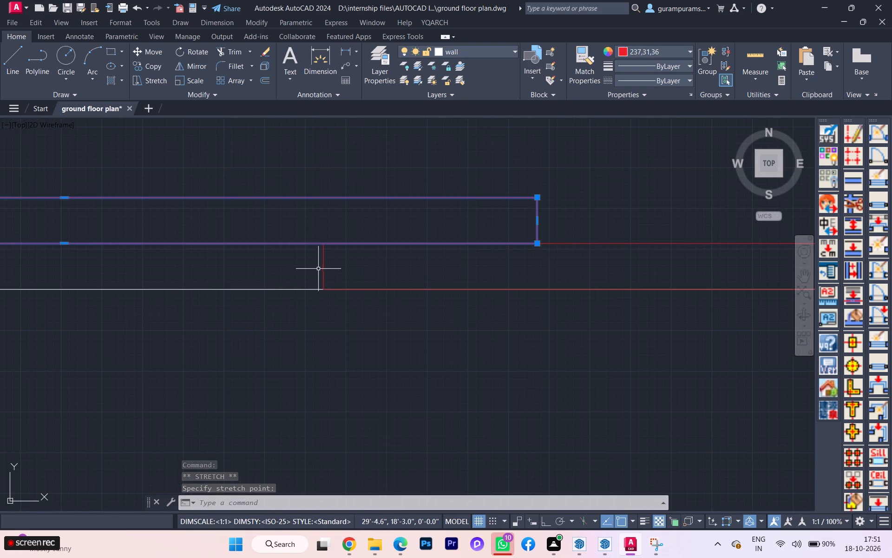
click(323, 264)
click(323, 266)
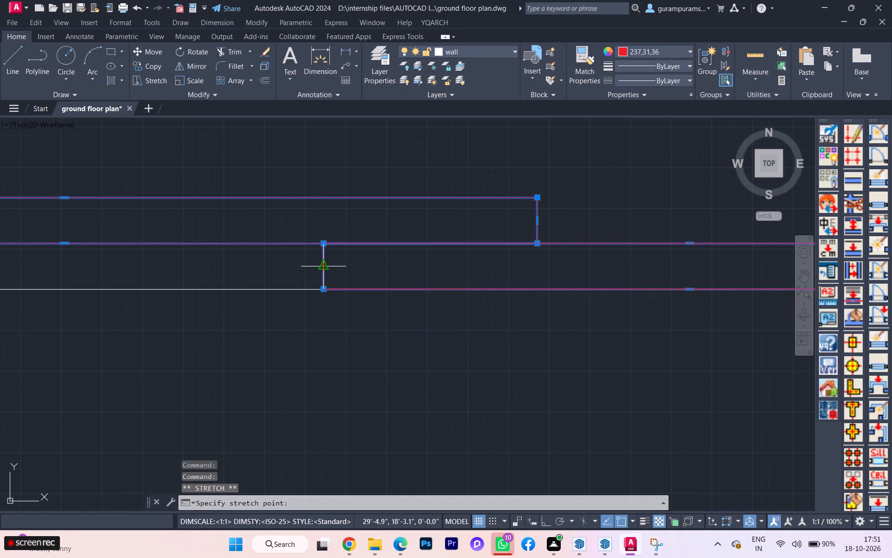
click(164, 266)
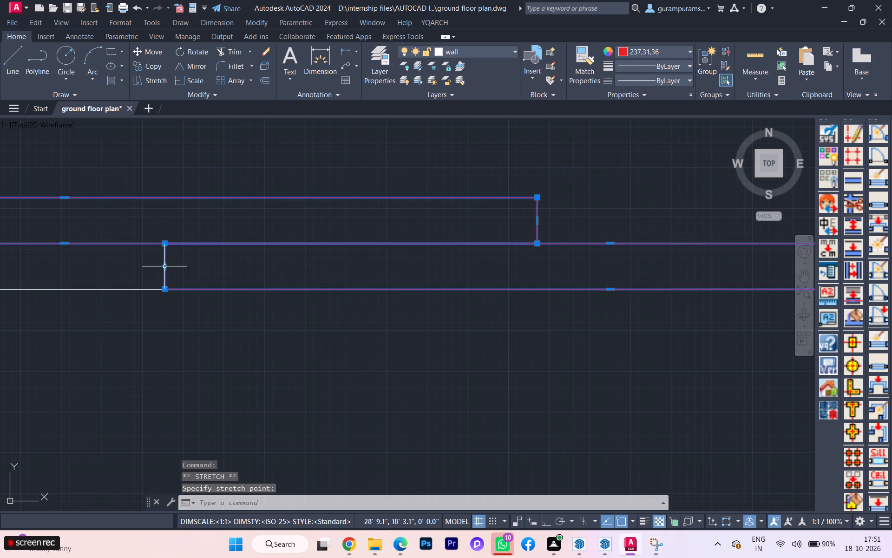
scroll(294, 290, down, 2)
key(Escape)
scroll(312, 343, down, 2)
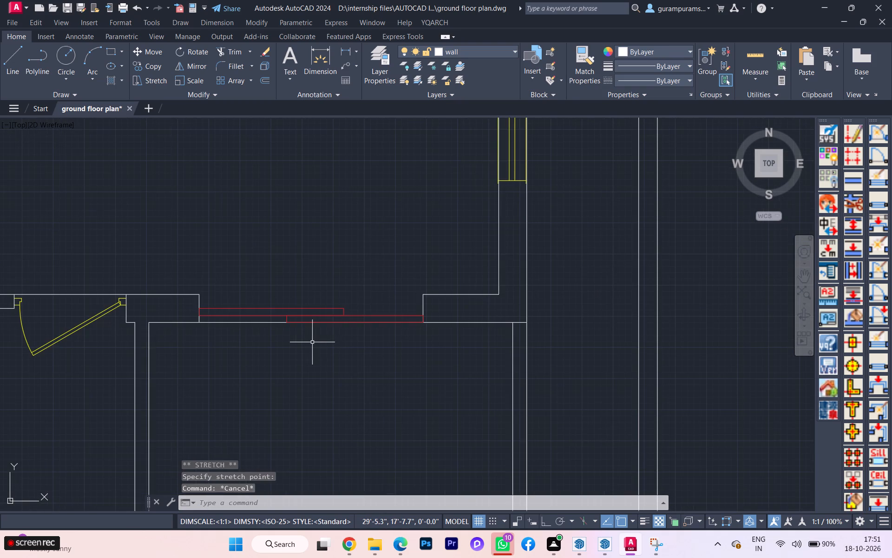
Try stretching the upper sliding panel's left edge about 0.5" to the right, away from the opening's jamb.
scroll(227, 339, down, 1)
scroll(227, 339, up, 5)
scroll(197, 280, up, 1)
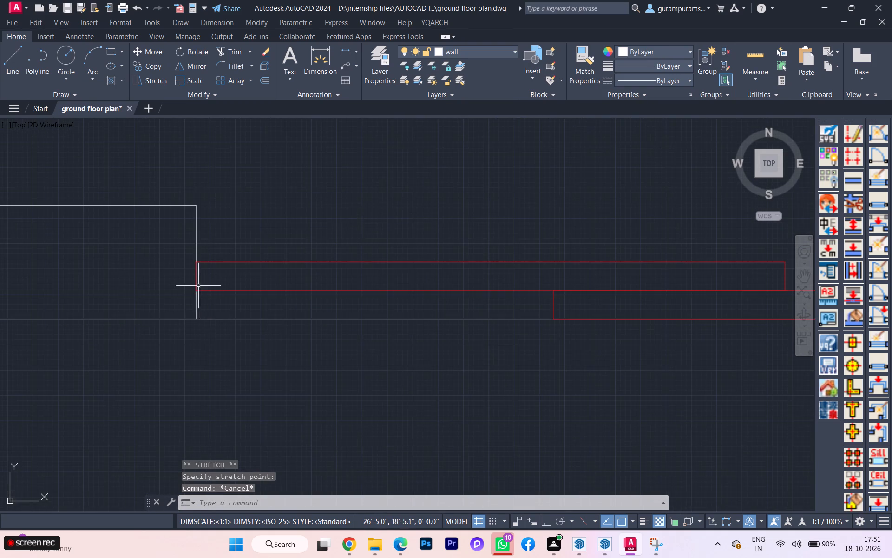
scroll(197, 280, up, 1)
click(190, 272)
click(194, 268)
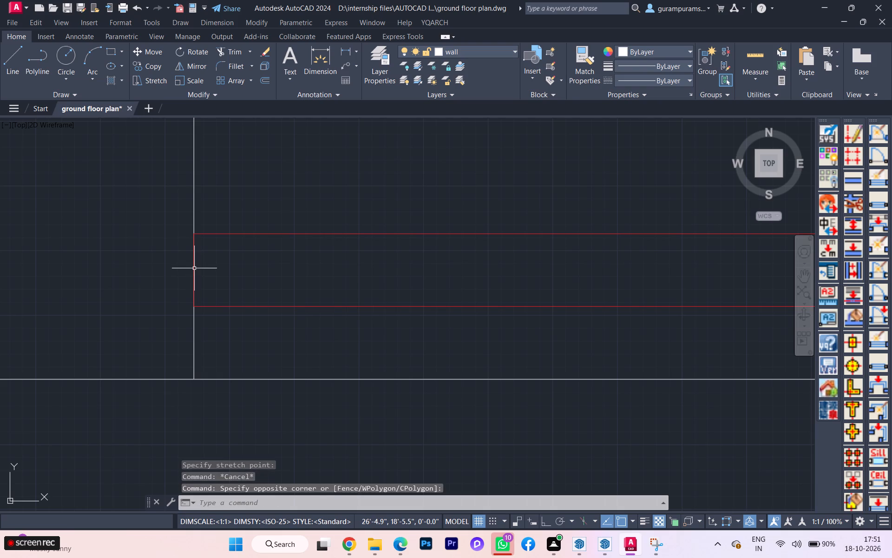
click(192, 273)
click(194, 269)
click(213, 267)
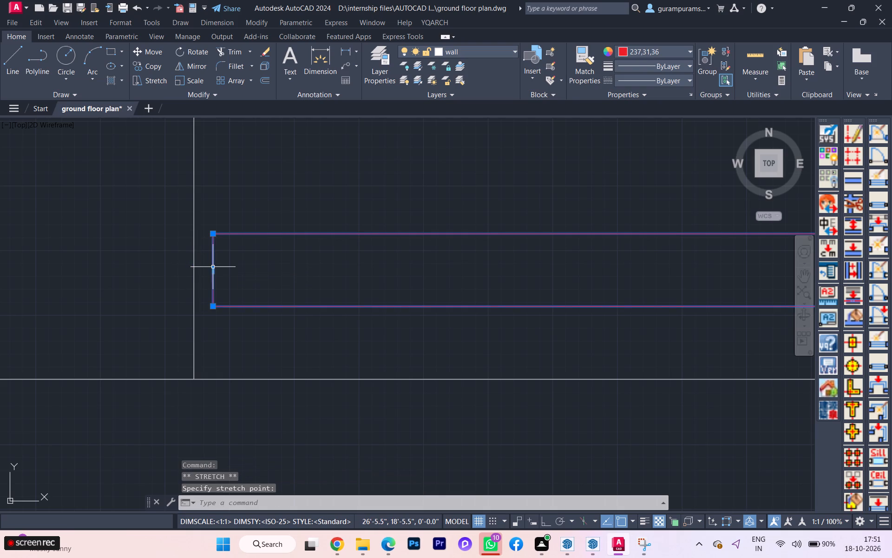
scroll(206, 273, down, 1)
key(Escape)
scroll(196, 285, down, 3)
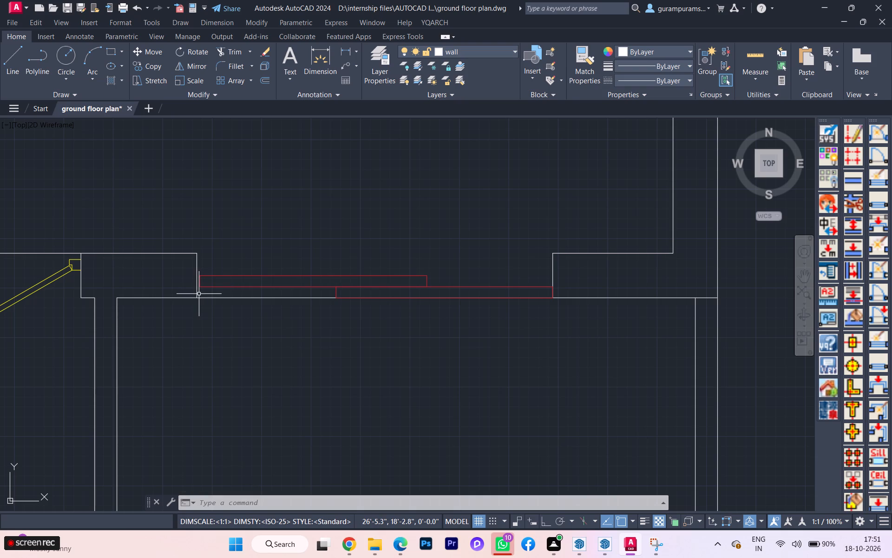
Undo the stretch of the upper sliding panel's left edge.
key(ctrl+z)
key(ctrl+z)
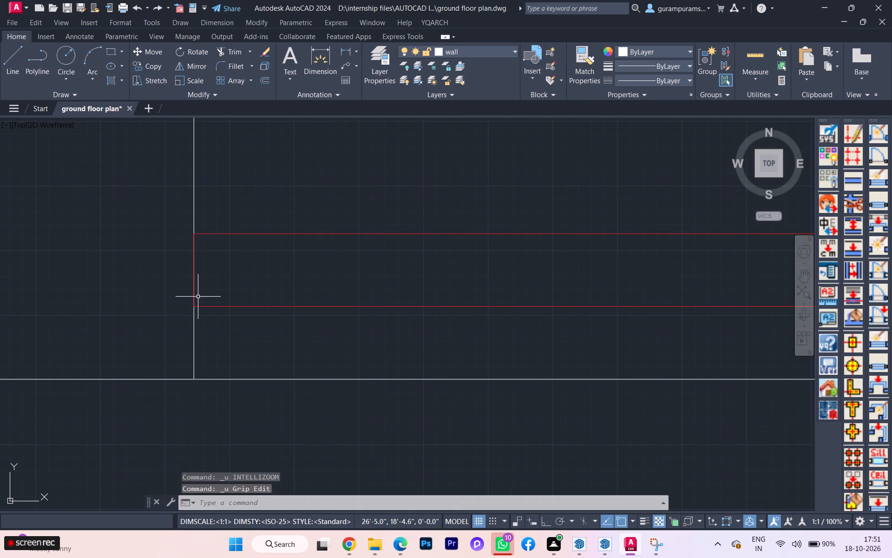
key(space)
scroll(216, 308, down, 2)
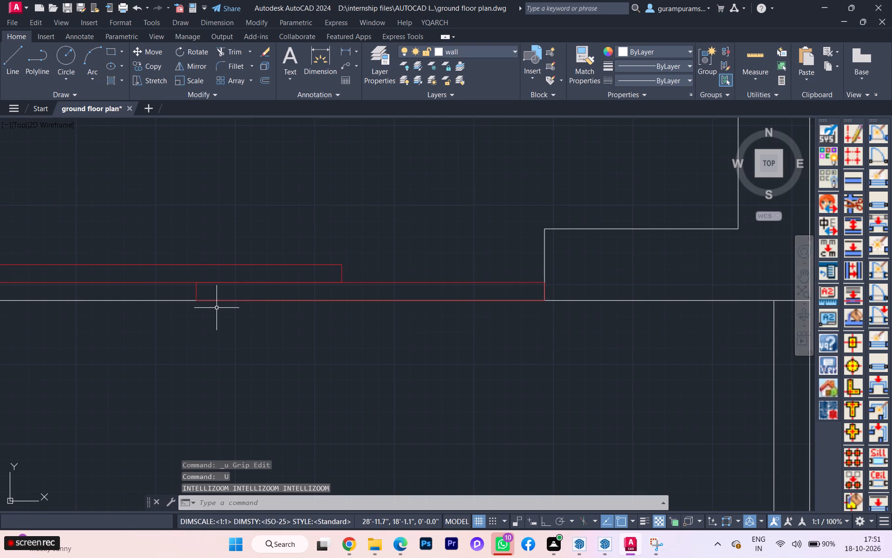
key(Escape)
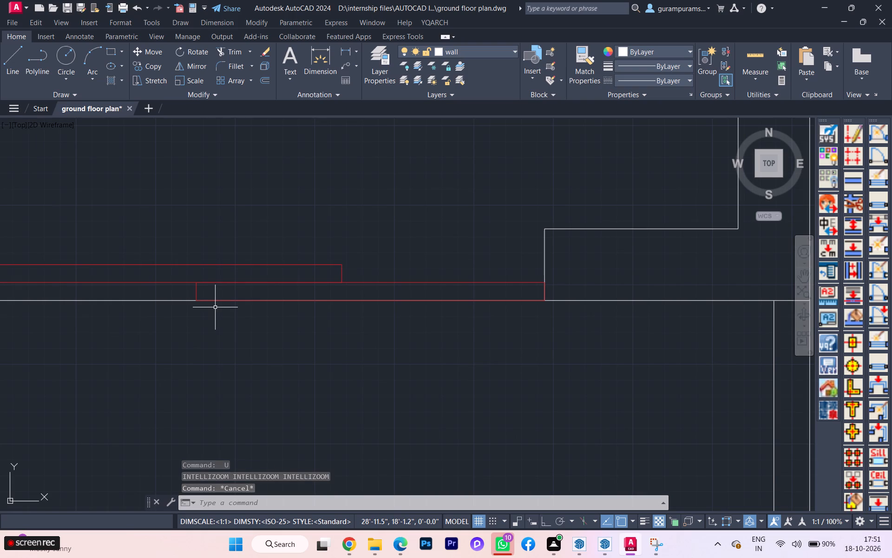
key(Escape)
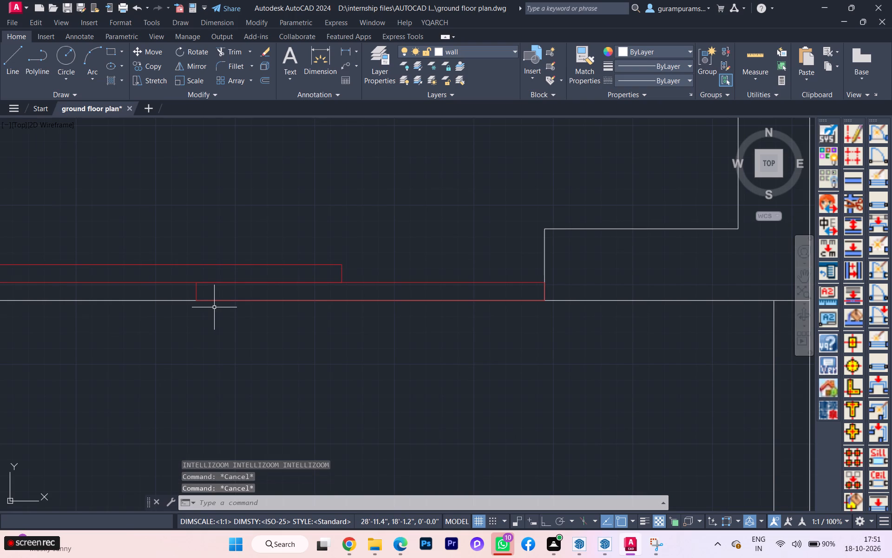
Group all the objects of the drawn first floor plan, including walls, doors, windows and stairs.
scroll(214, 307, down, 2)
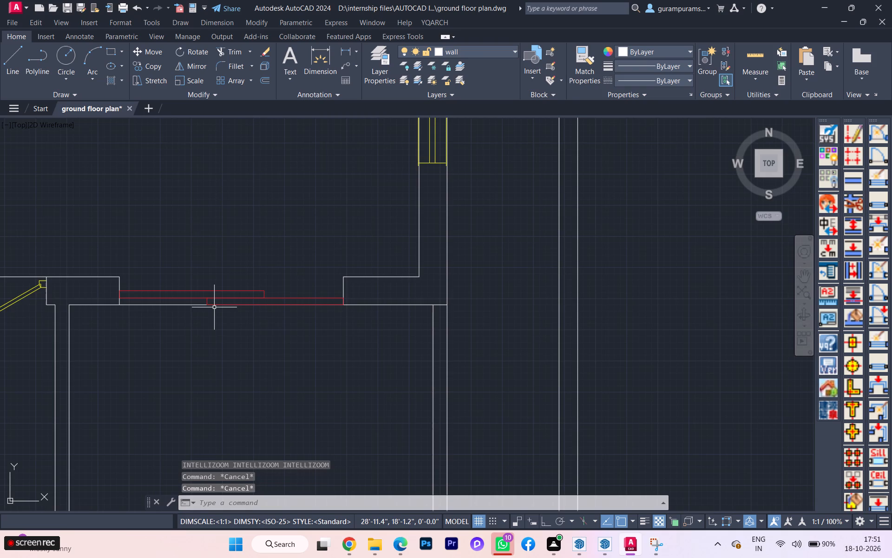
scroll(214, 307, down, 1)
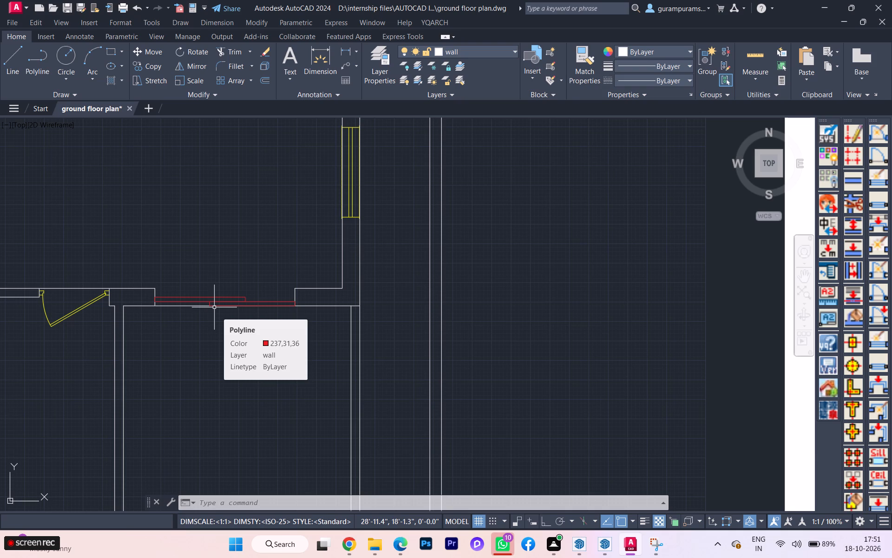
scroll(214, 307, down, 1)
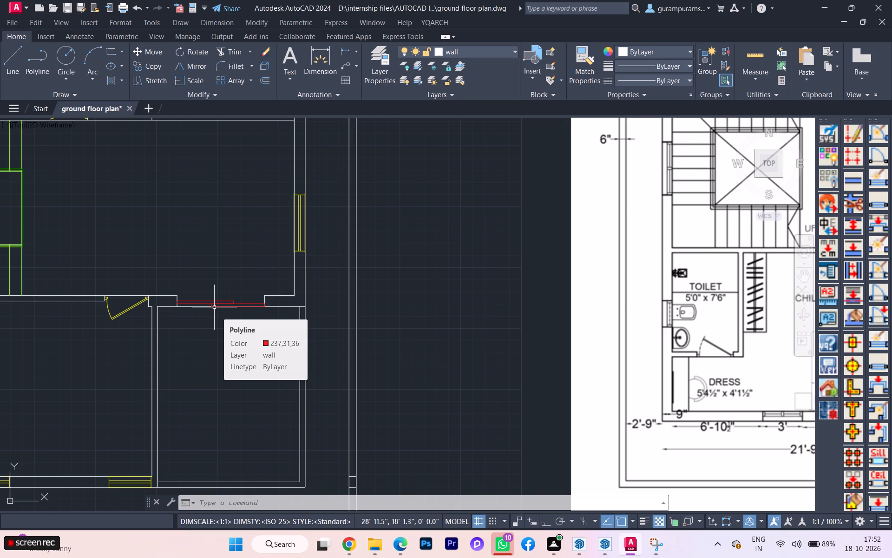
scroll(215, 310, down, 1)
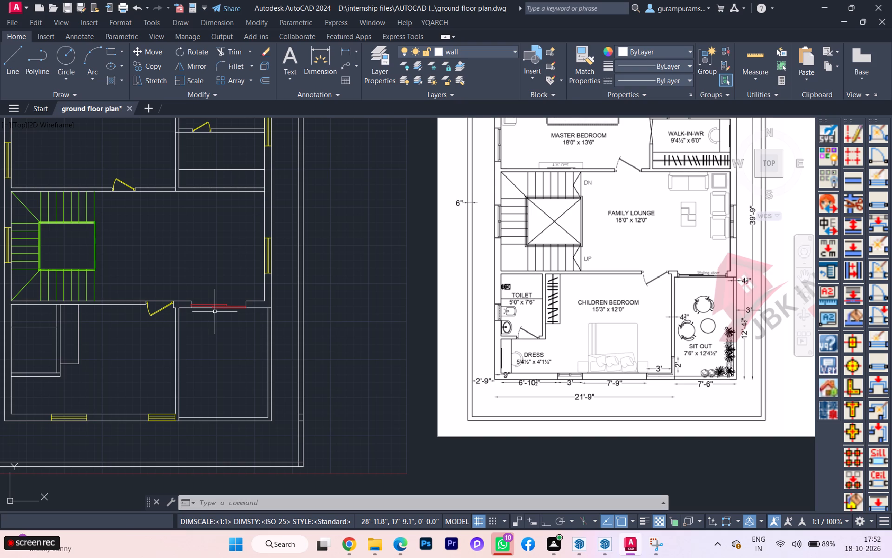
scroll(215, 312, down, 1)
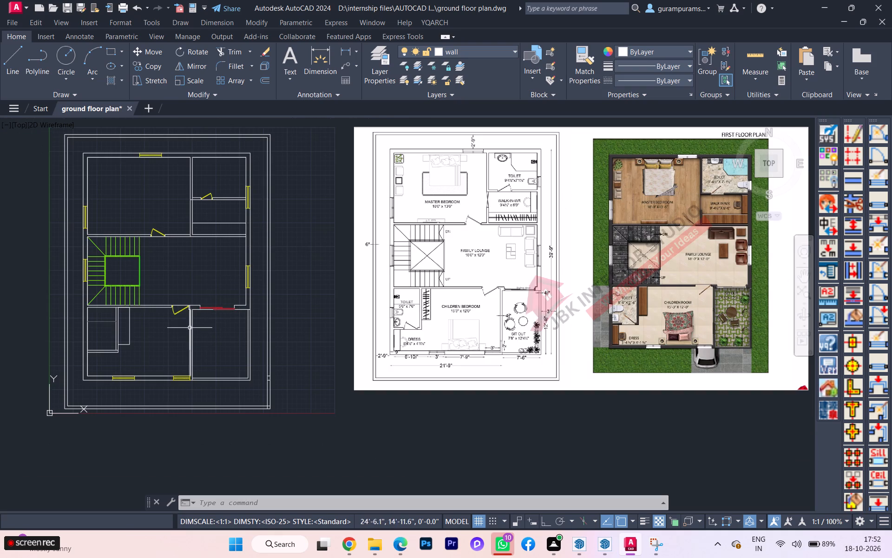
scroll(241, 329, down, 1)
scroll(219, 319, up, 1)
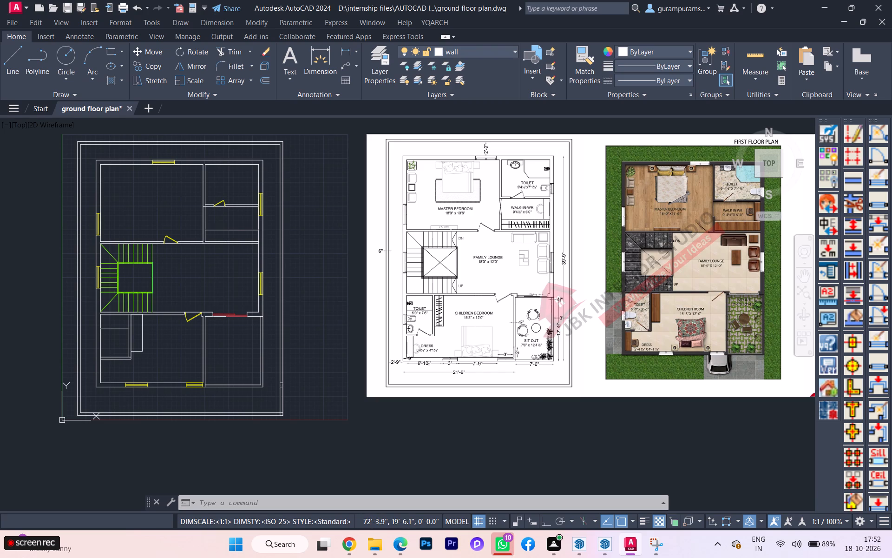
scroll(475, 309, down, 1)
scroll(475, 309, up, 1)
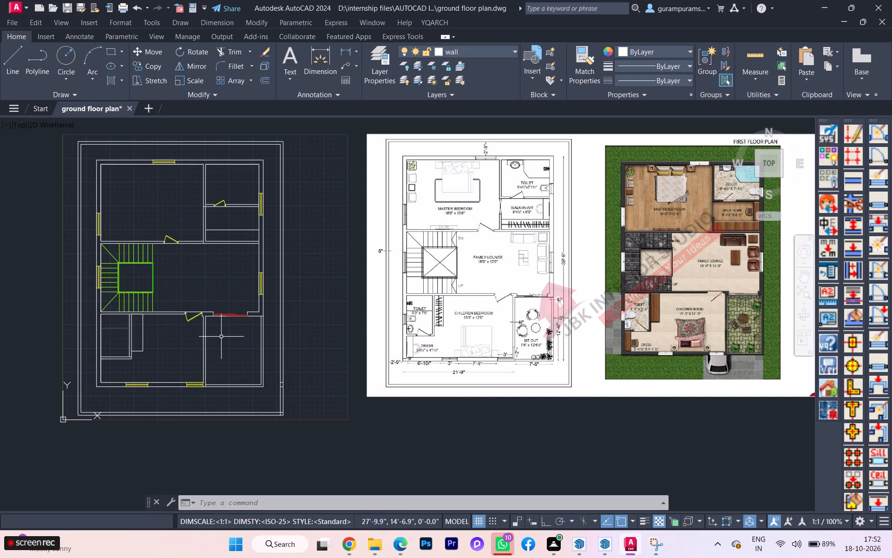
scroll(224, 336, down, 1)
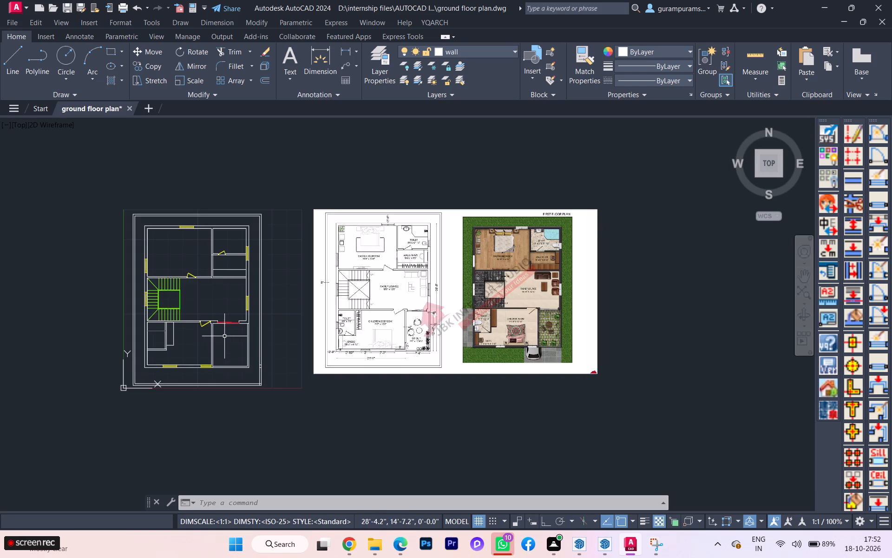
drag(103, 186, 283, 454)
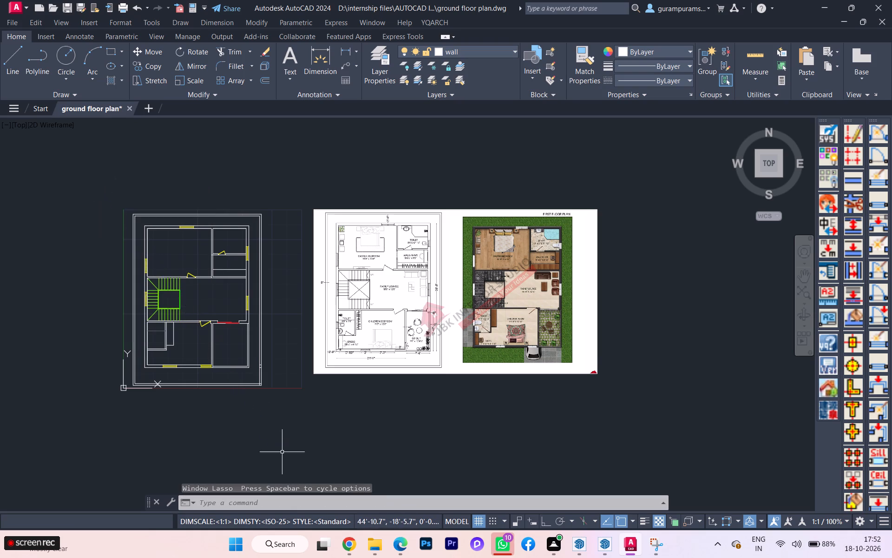
click(120, 198)
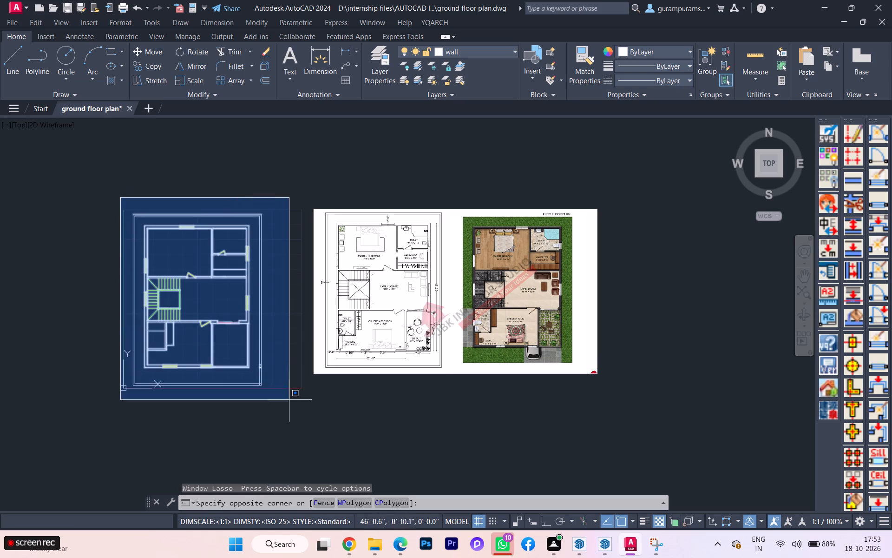
click(290, 430)
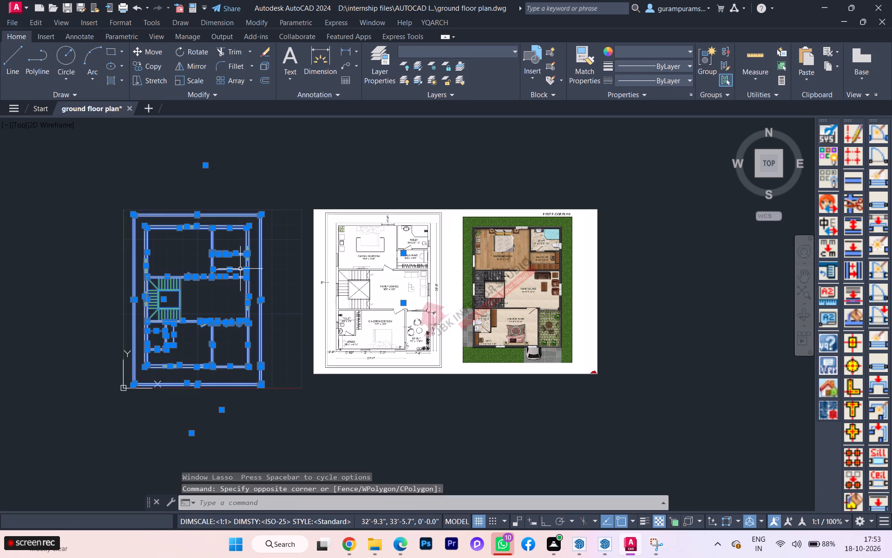
key(g)
key(Return)
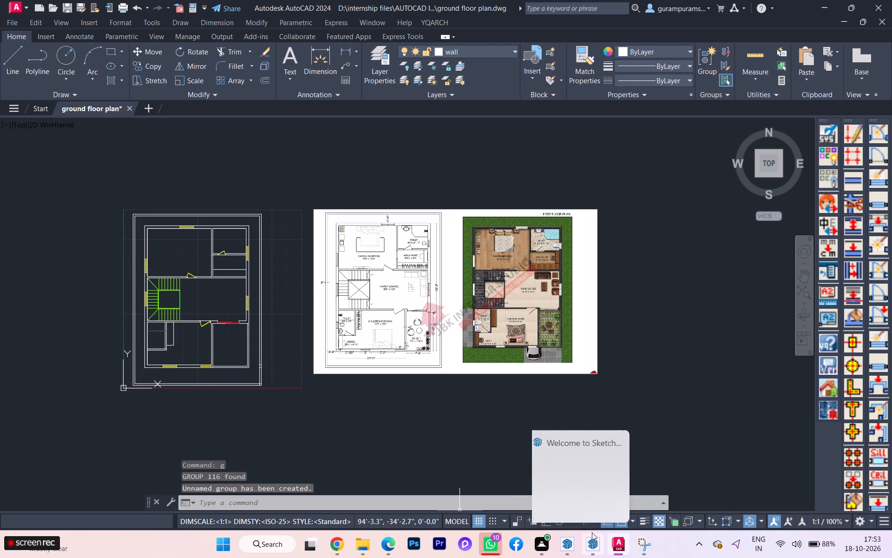
Switch to SketchUp and move the flat ground floor plan from the origin along the red axis to beyond the extruded house model.
click(586, 498)
scroll(250, 360, down, 1)
scroll(309, 373, down, 1)
scroll(431, 396, down, 2)
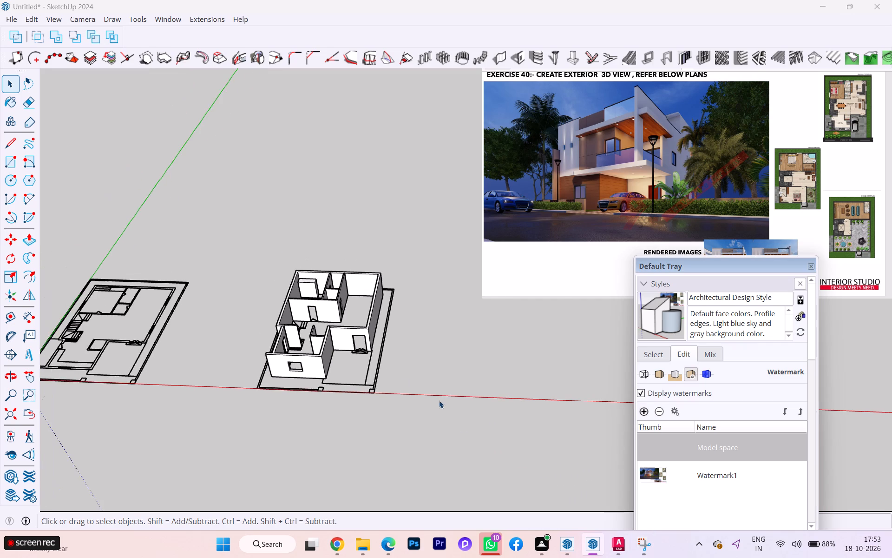
scroll(440, 402, down, 1)
key(space)
drag(102, 272, 203, 479)
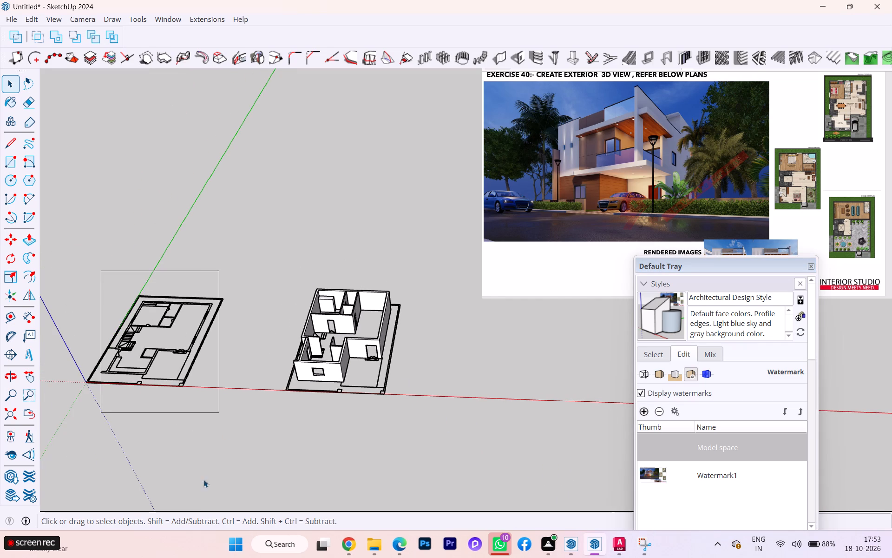
drag(203, 479, 201, 495)
drag(189, 432, 179, 415)
click(139, 360)
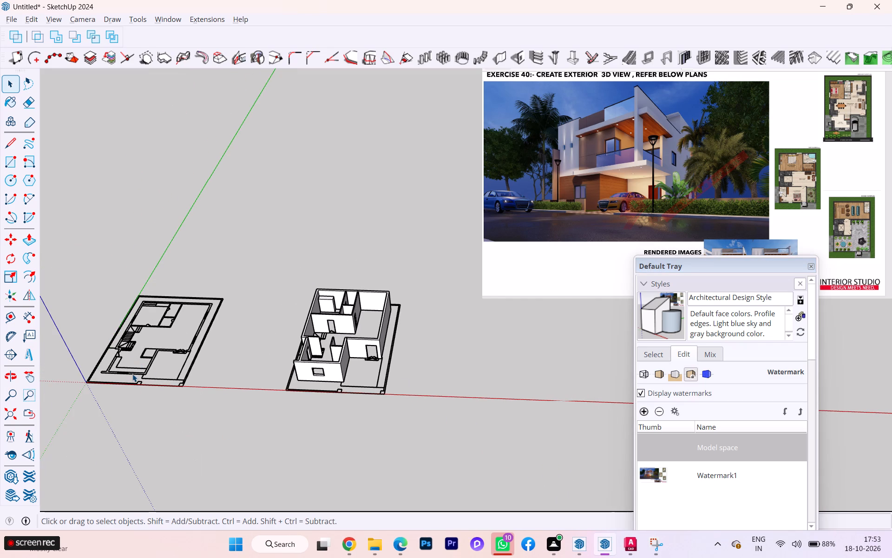
click(132, 374)
key(m)
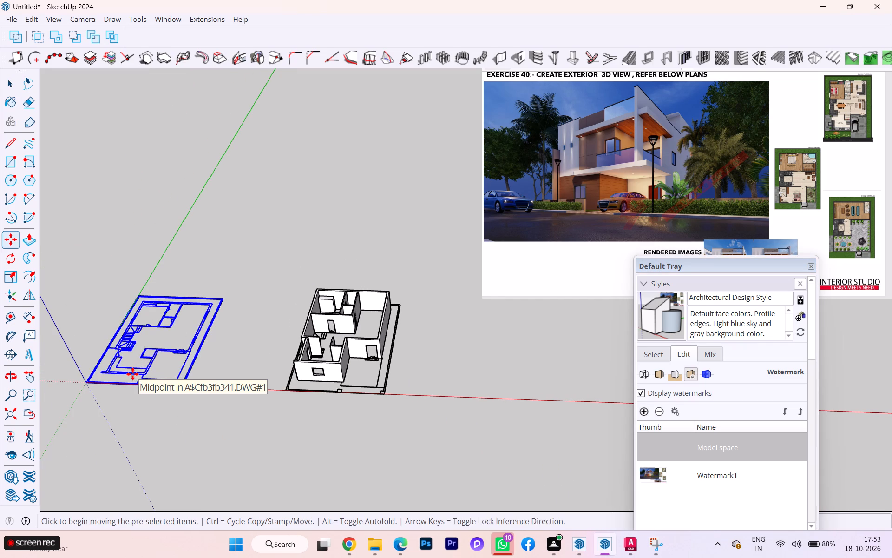
key(Return)
click(183, 383)
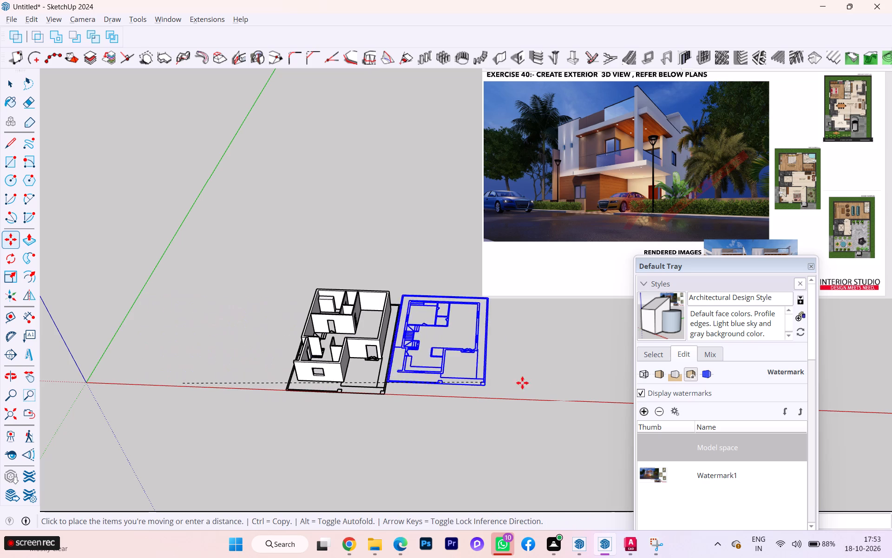
click(581, 399)
key(space)
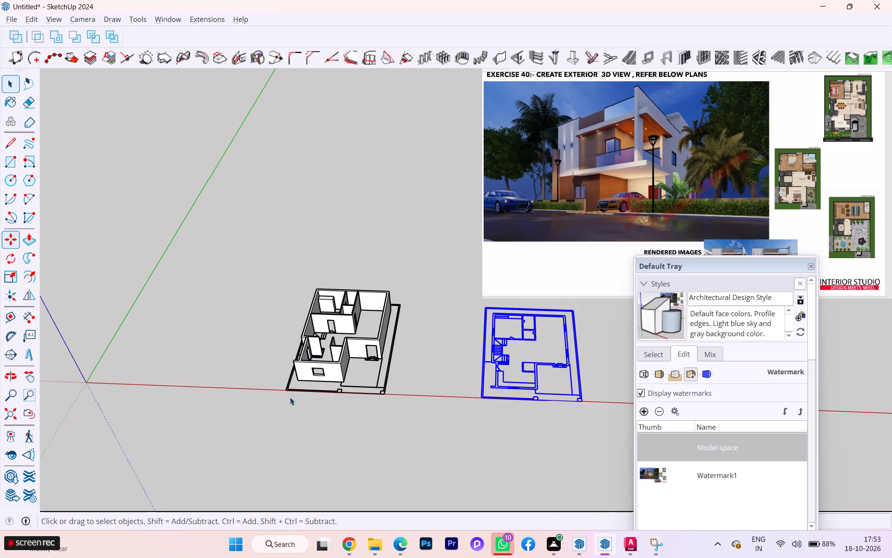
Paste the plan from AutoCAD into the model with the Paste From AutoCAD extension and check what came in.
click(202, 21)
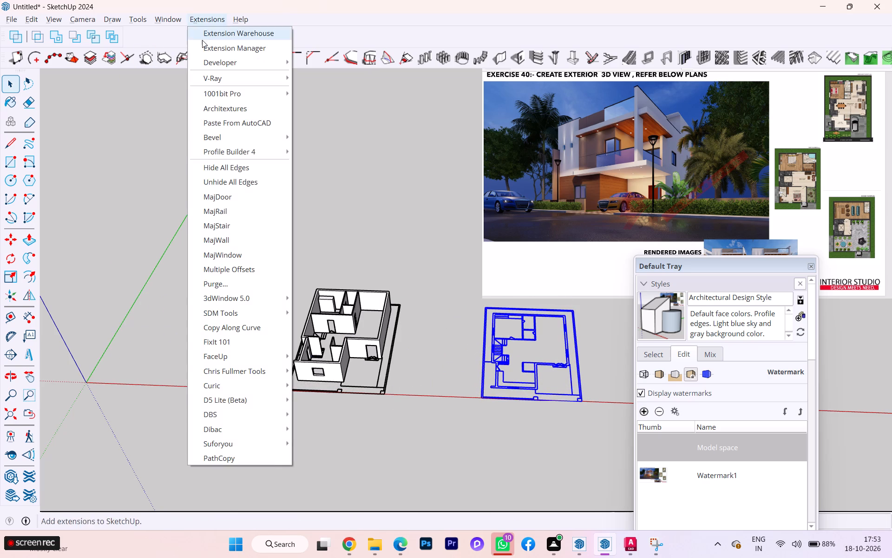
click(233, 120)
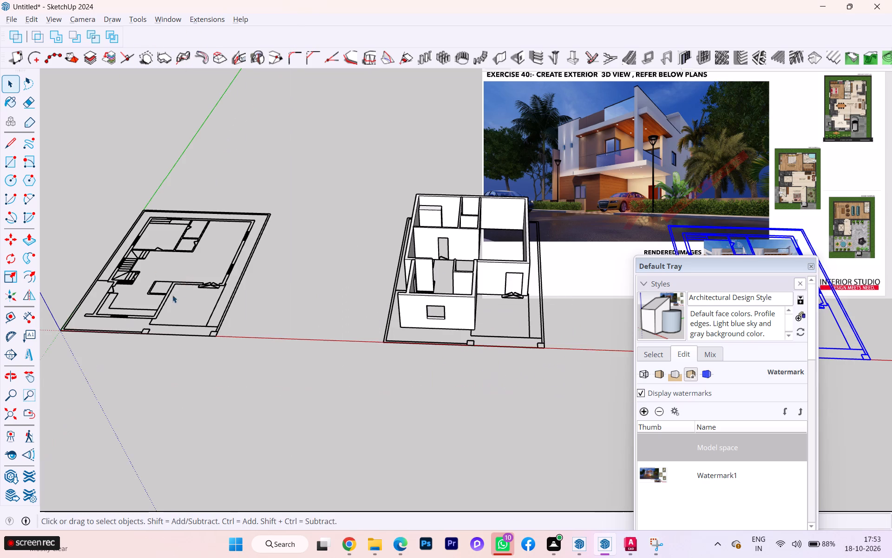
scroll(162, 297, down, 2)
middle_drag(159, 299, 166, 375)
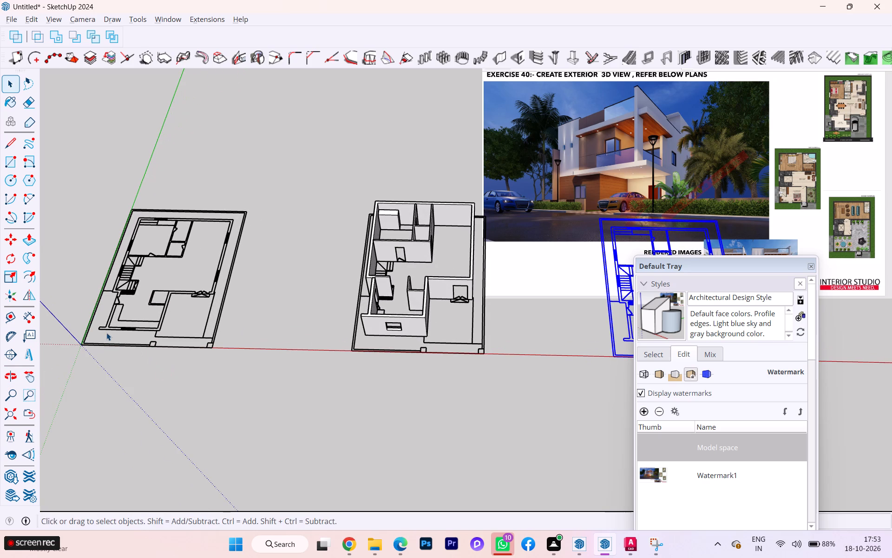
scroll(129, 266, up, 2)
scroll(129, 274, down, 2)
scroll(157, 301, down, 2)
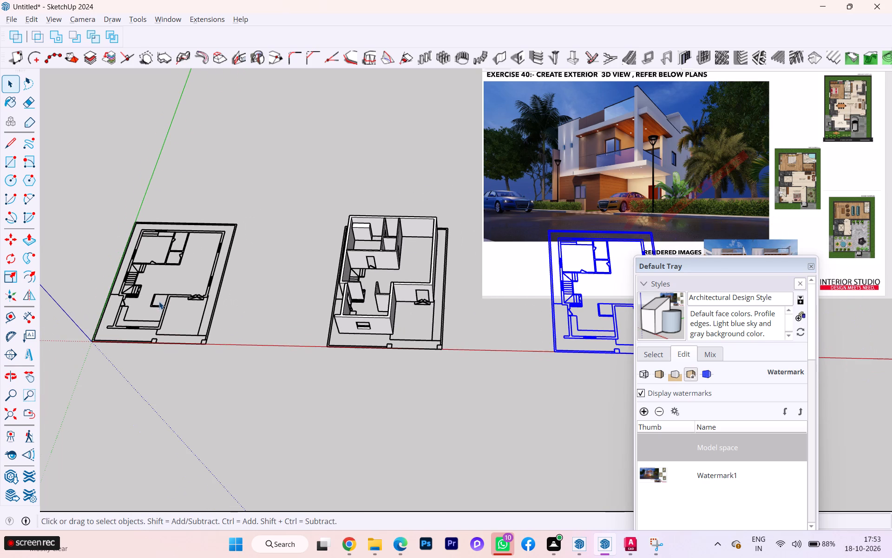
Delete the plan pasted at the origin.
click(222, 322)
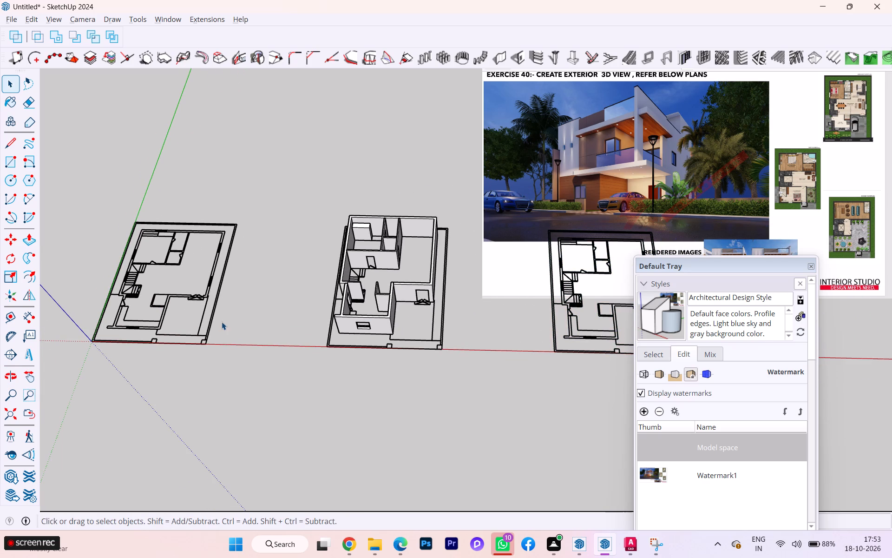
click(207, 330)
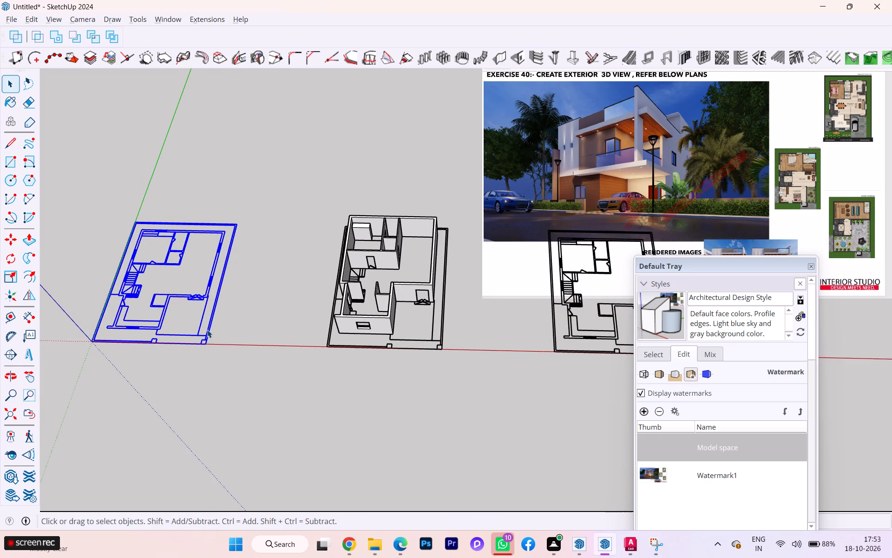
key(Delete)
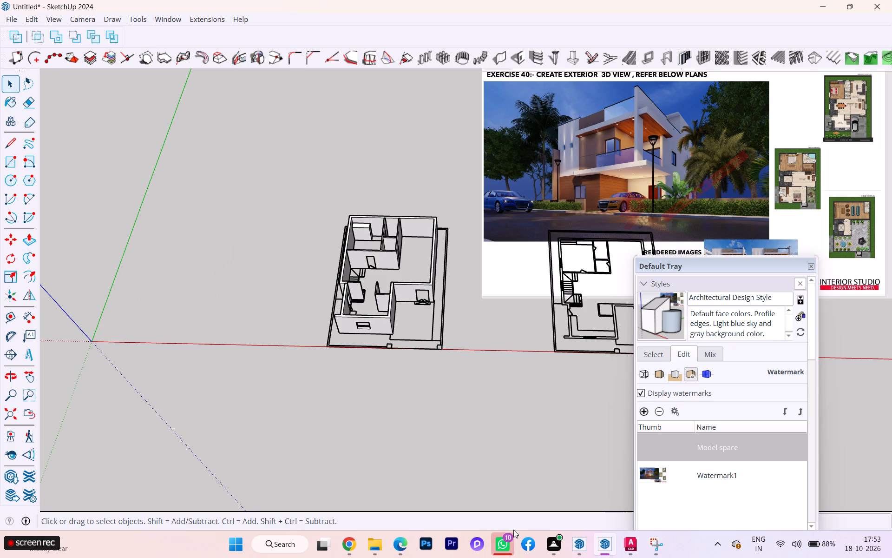
Switch to AutoCAD and copy the complete drawn first floor plan, including the stairs, to the clipboard.
click(634, 544)
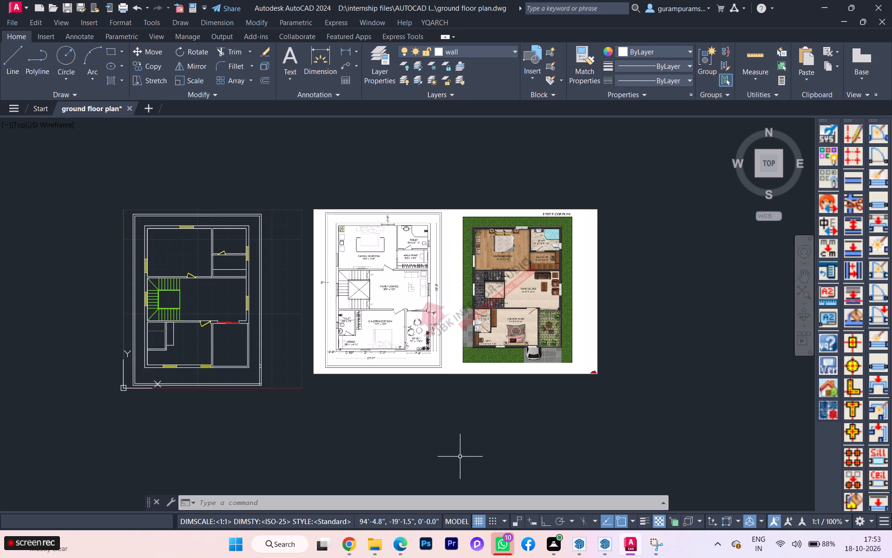
drag(96, 199, 174, 211)
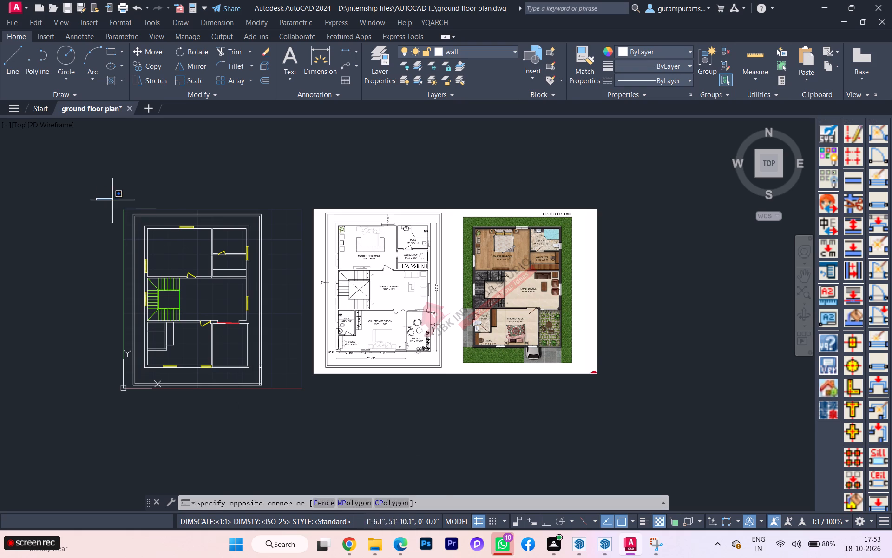
drag(174, 211, 149, 207)
drag(203, 218, 224, 224)
click(91, 198)
click(276, 435)
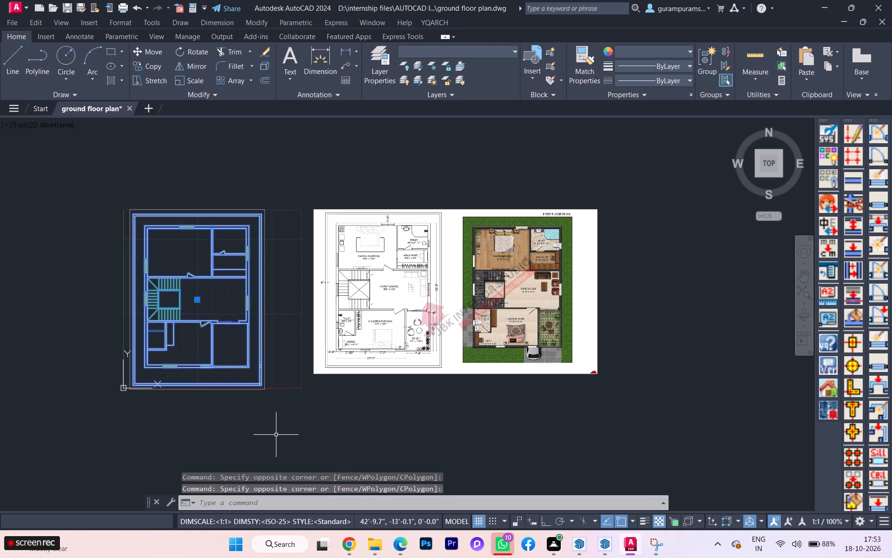
key(ctrl+c)
key(ctrl+c)
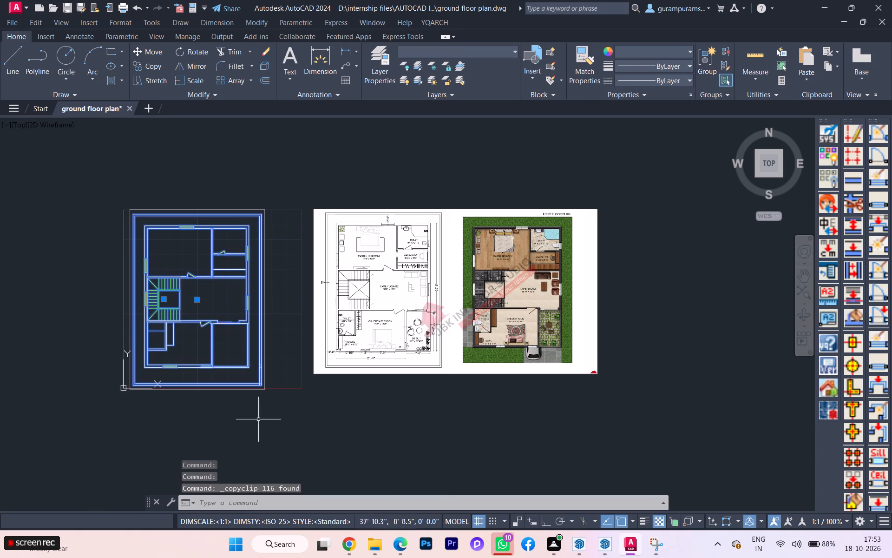
Switch to SketchUp and bring the copied first floor plan in at the origin with the Paste From AutoCAD extension.
click(597, 508)
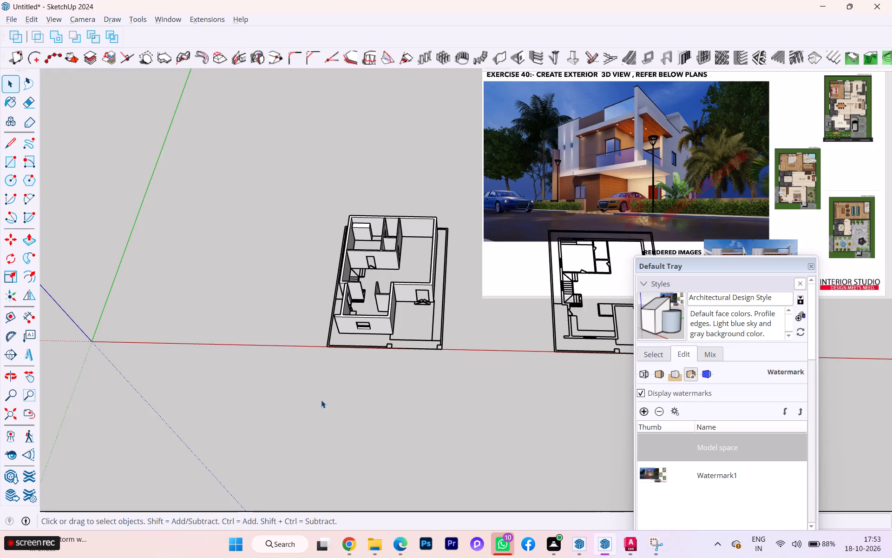
key(ctrl+v)
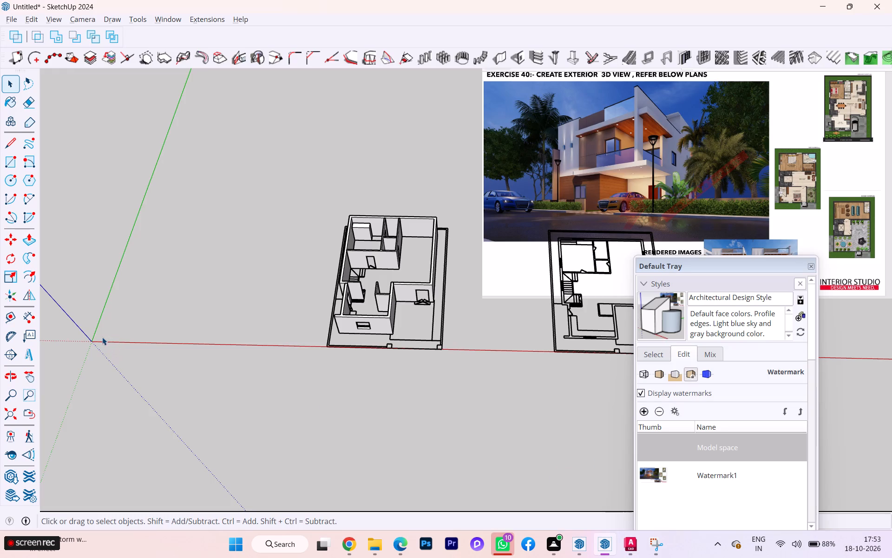
click(98, 339)
click(210, 19)
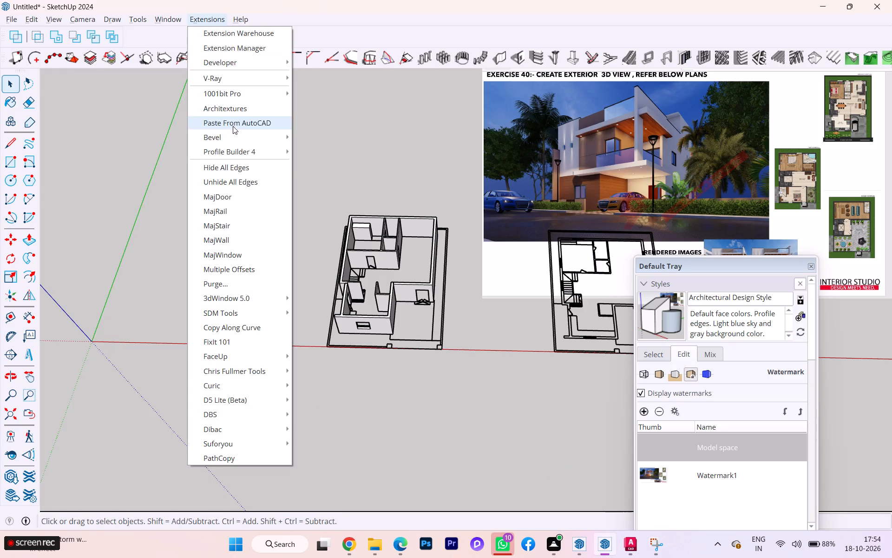
click(233, 125)
scroll(234, 299, down, 1)
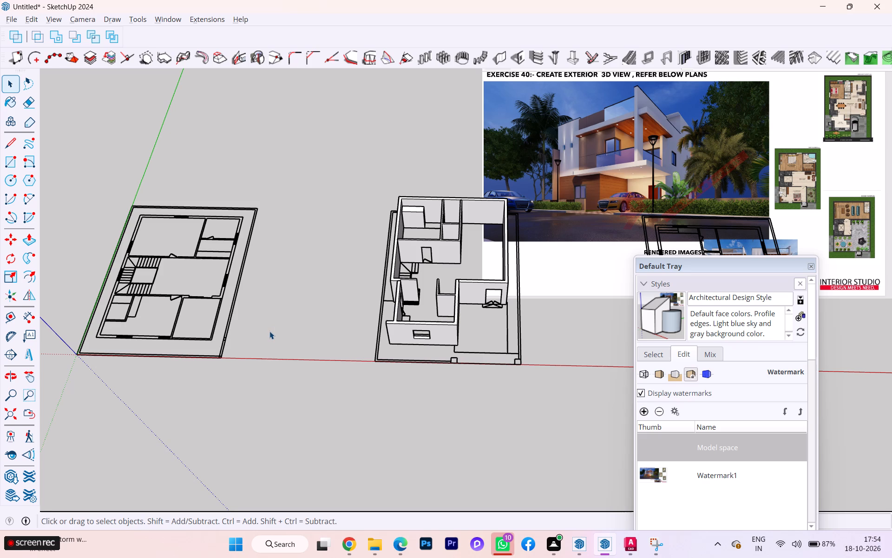
click(316, 331)
key(Escape)
key(Escape)
Make the slab tag visible so the roof slab shows on the ground floor model.
scroll(305, 324, down, 4)
scroll(376, 363, down, 2)
scroll(378, 363, up, 3)
scroll(378, 363, down, 1)
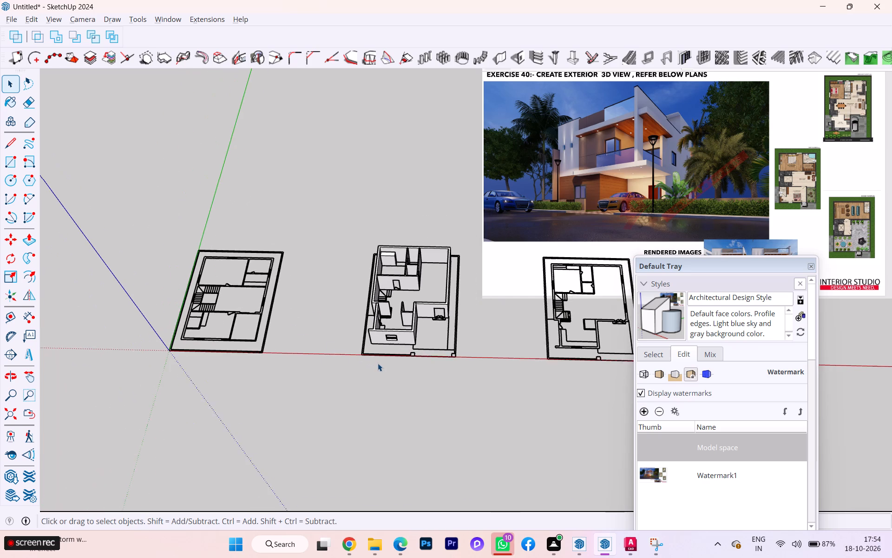
middle_drag(364, 320, 354, 293)
scroll(202, 315, up, 3)
scroll(398, 315, up, 1)
scroll(462, 309, down, 1)
scroll(474, 307, up, 2)
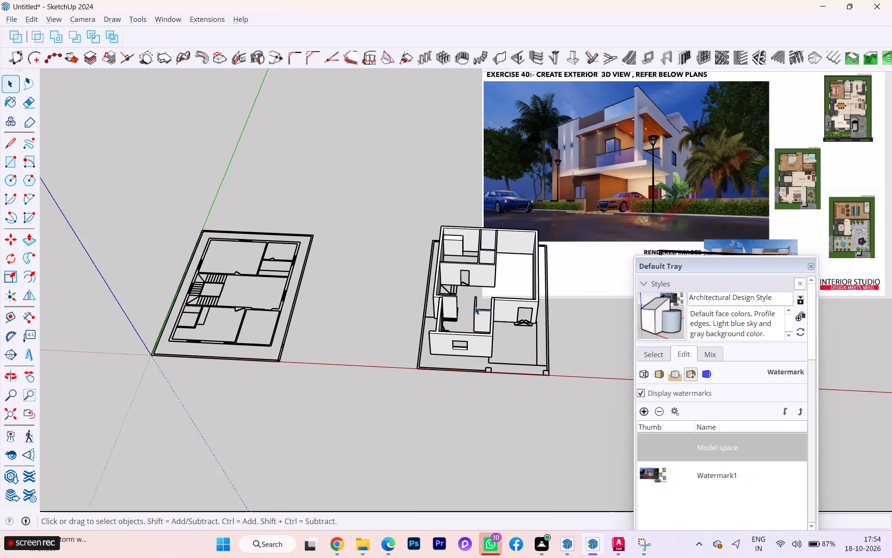
scroll(475, 306, up, 8)
scroll(461, 310, down, 2)
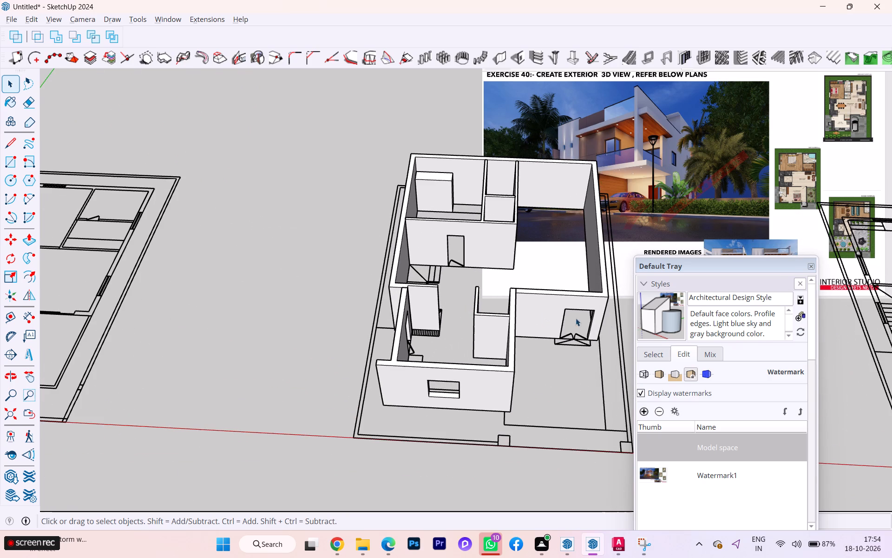
scroll(682, 396, down, 4)
scroll(690, 407, up, 2)
scroll(691, 407, down, 2)
scroll(695, 412, up, 1)
scroll(695, 412, down, 4)
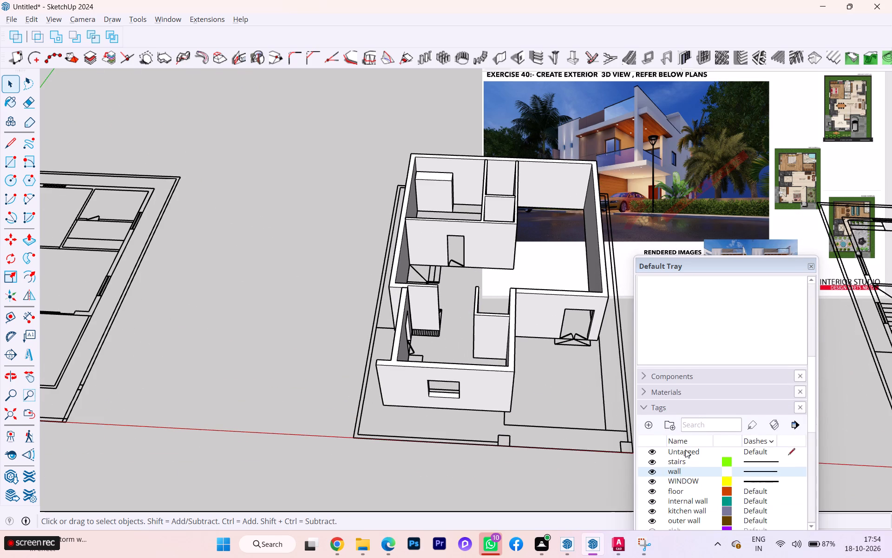
scroll(685, 450, down, 2)
click(650, 460)
scroll(505, 355, down, 1)
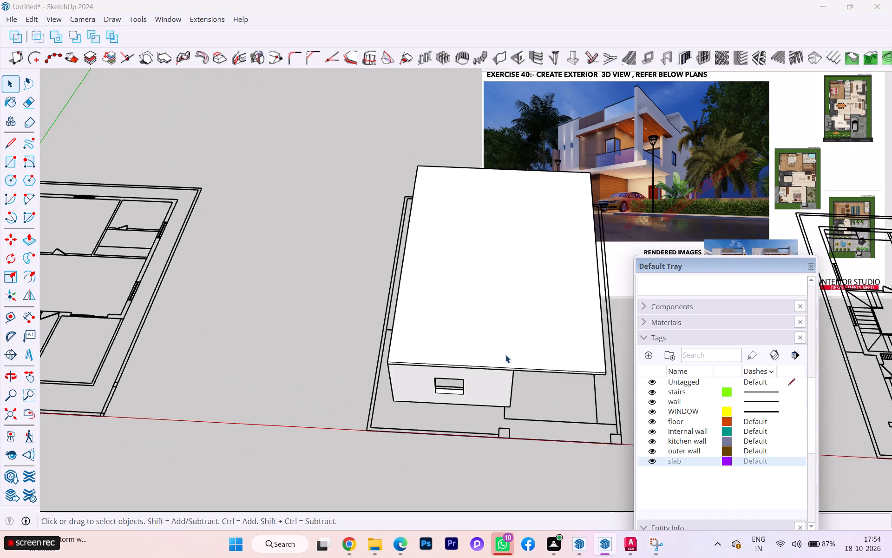
Examine the ground floor model with its slab from several angles, alongside the flat first floor plan.
scroll(505, 355, down, 1)
middle_drag(492, 345, 432, 274)
scroll(391, 336, up, 3)
scroll(407, 346, down, 1)
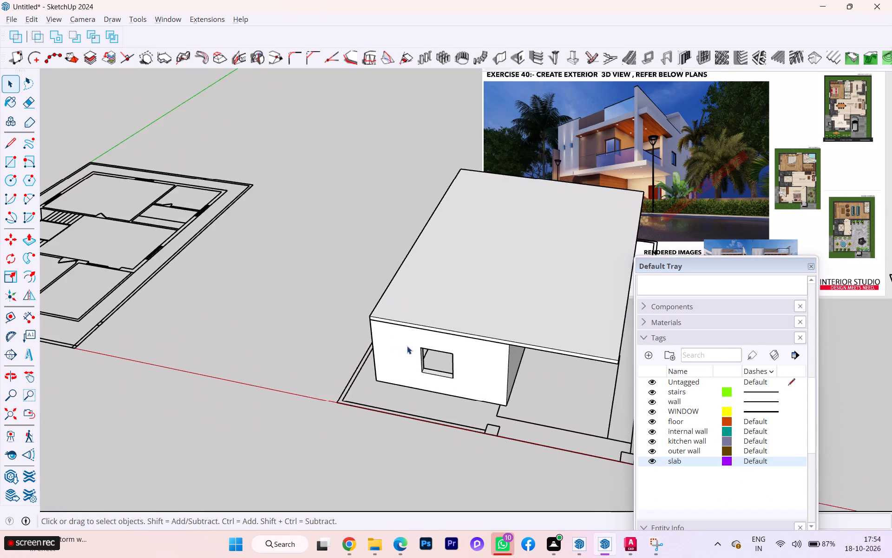
middle_drag(407, 346, 406, 283)
scroll(433, 314, up, 1)
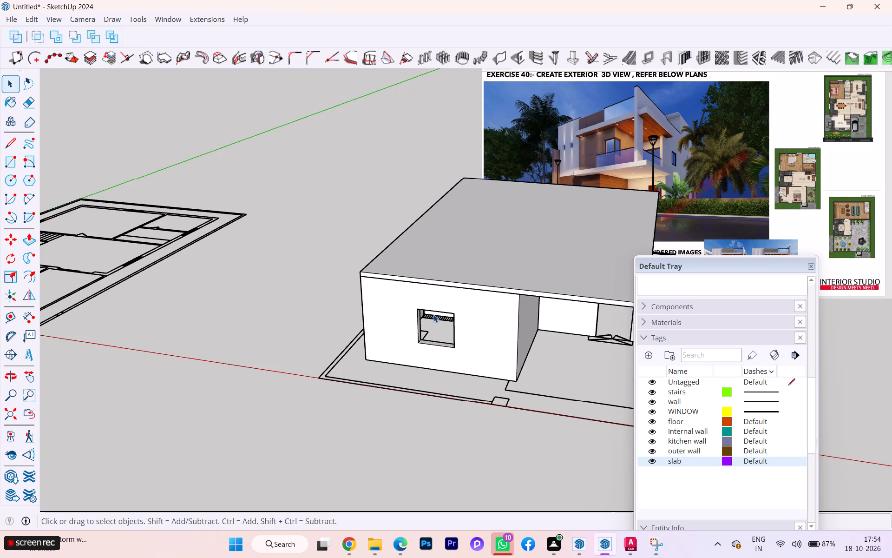
scroll(433, 314, up, 1)
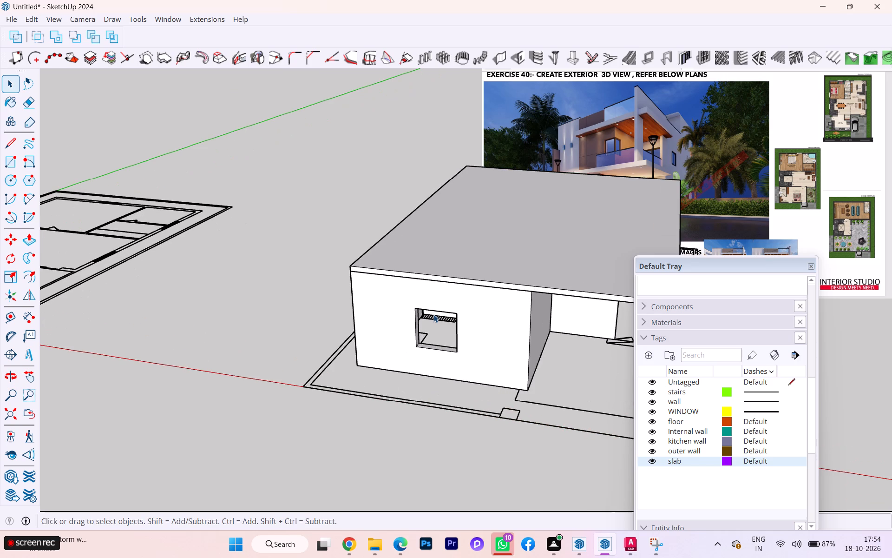
scroll(433, 314, down, 1)
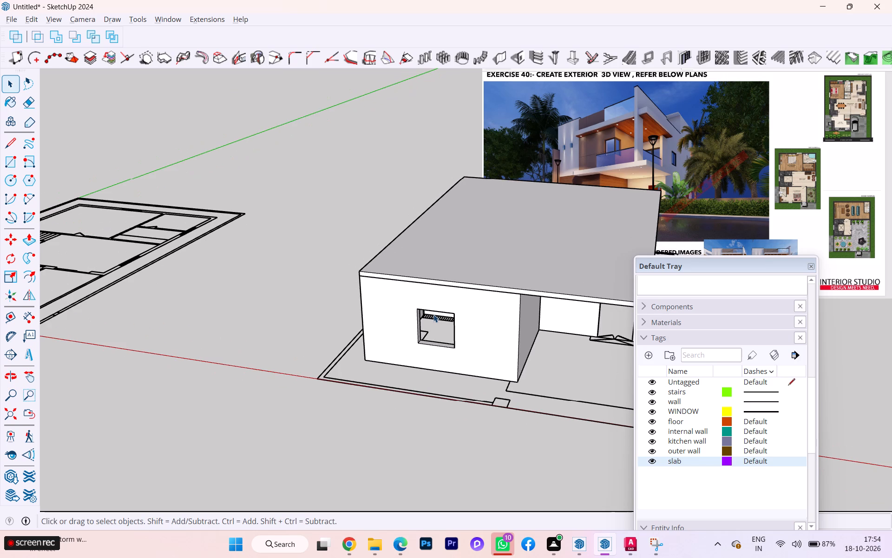
scroll(433, 314, down, 1)
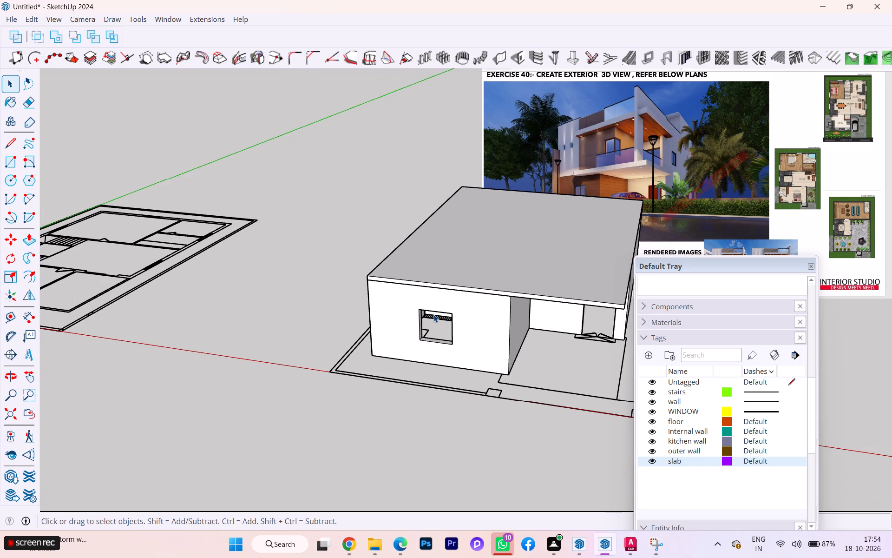
scroll(433, 314, down, 3)
middle_drag(398, 319, 462, 322)
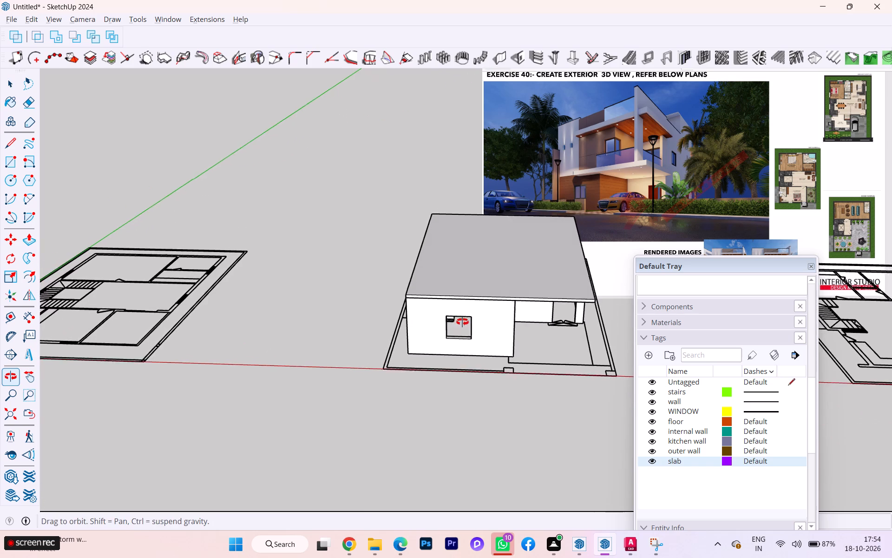
middle_drag(462, 322, 463, 322)
scroll(465, 323, down, 2)
scroll(390, 332, down, 2)
middle_drag(390, 332, 392, 341)
scroll(390, 332, down, 1)
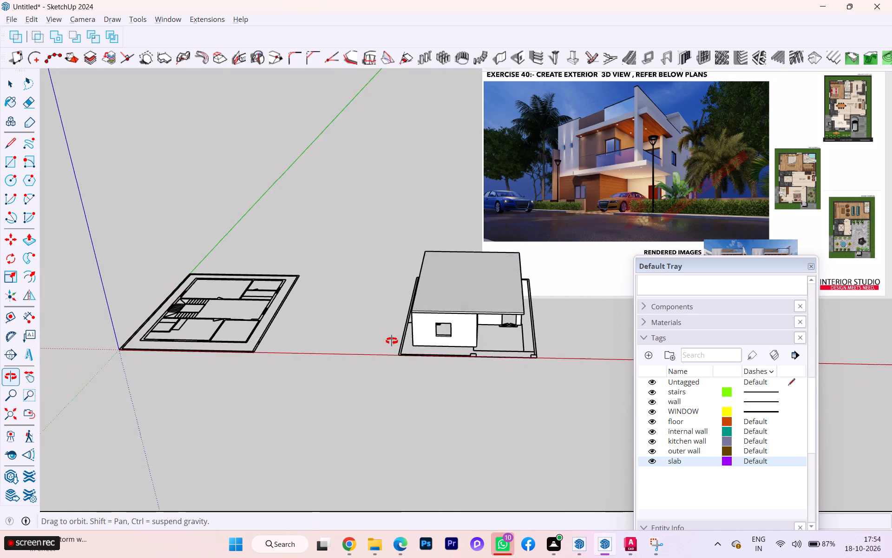
middle_drag(392, 341, 394, 348)
scroll(480, 320, down, 1)
scroll(241, 335, up, 2)
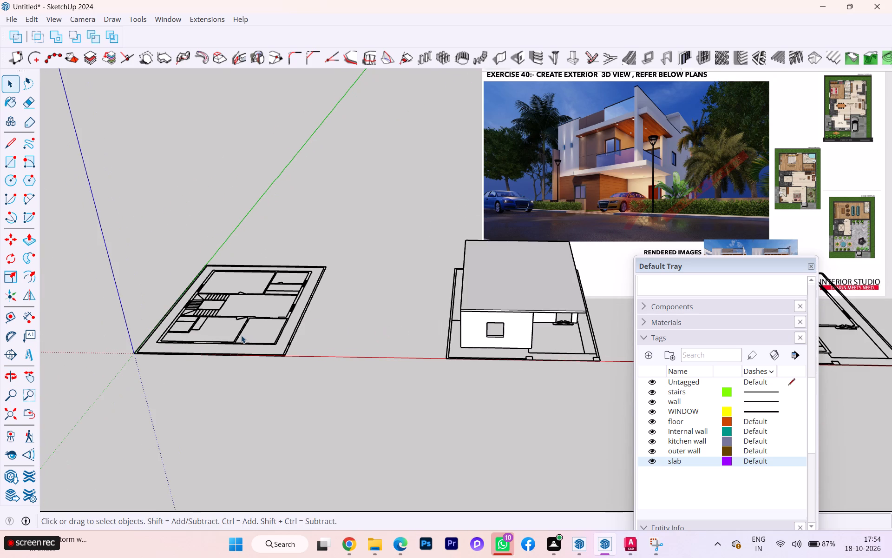
Open the first floor plan group and draw a rectangle over the full length of the outer wall on the staircase side.
scroll(310, 334, down, 1)
middle_drag(310, 334, 308, 404)
scroll(182, 286, up, 3)
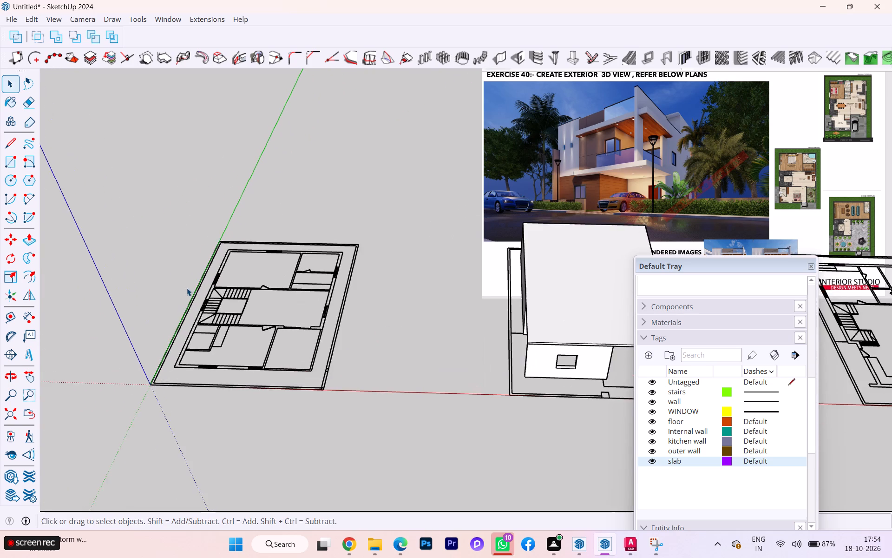
scroll(205, 296, up, 6)
scroll(222, 296, down, 1)
scroll(222, 296, up, 1)
scroll(222, 296, down, 1)
scroll(225, 295, up, 2)
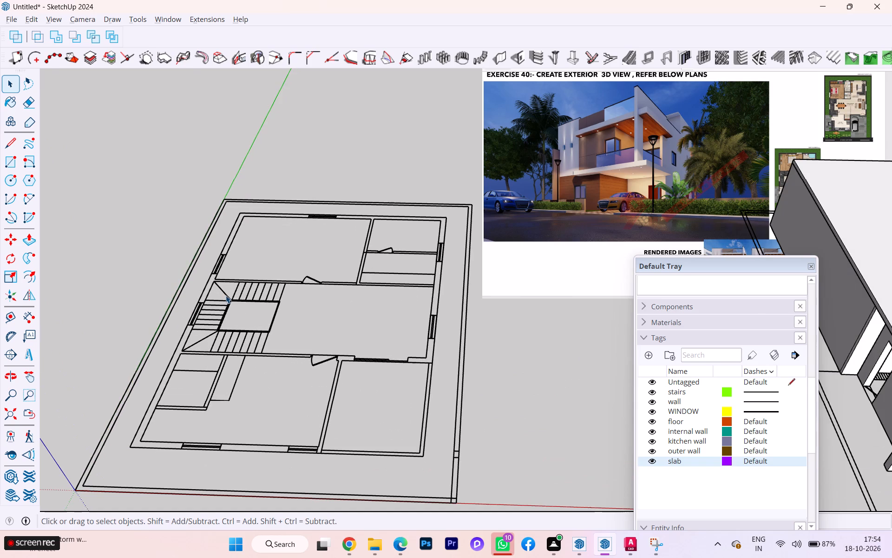
scroll(227, 334, down, 1)
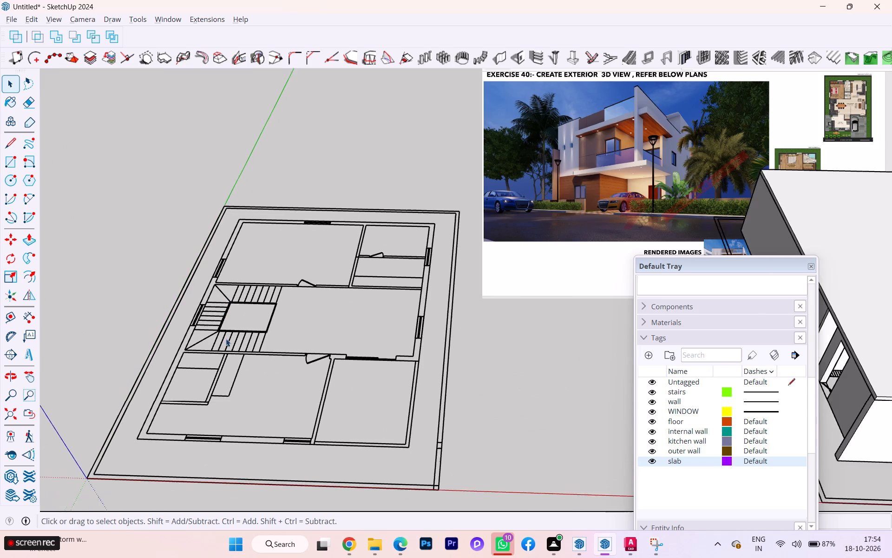
middle_drag(224, 343, 221, 411)
scroll(216, 391, down, 3)
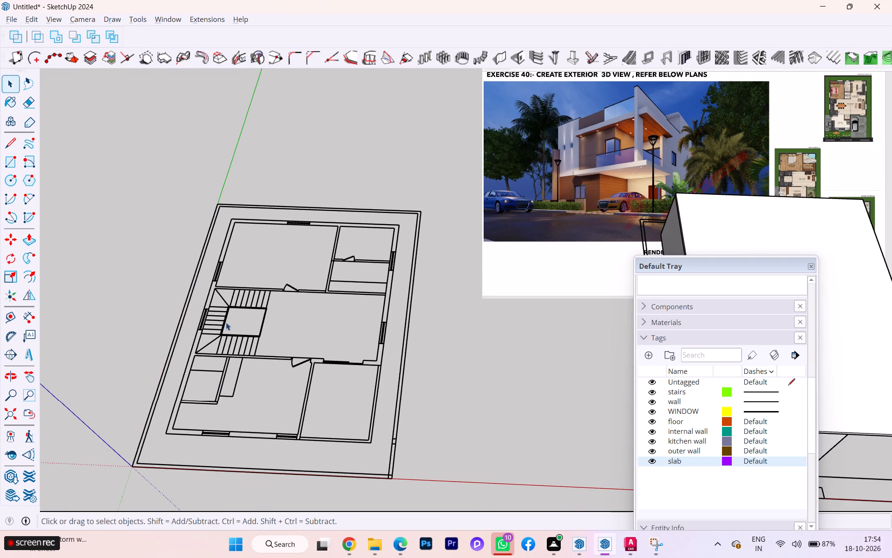
double_click(239, 433)
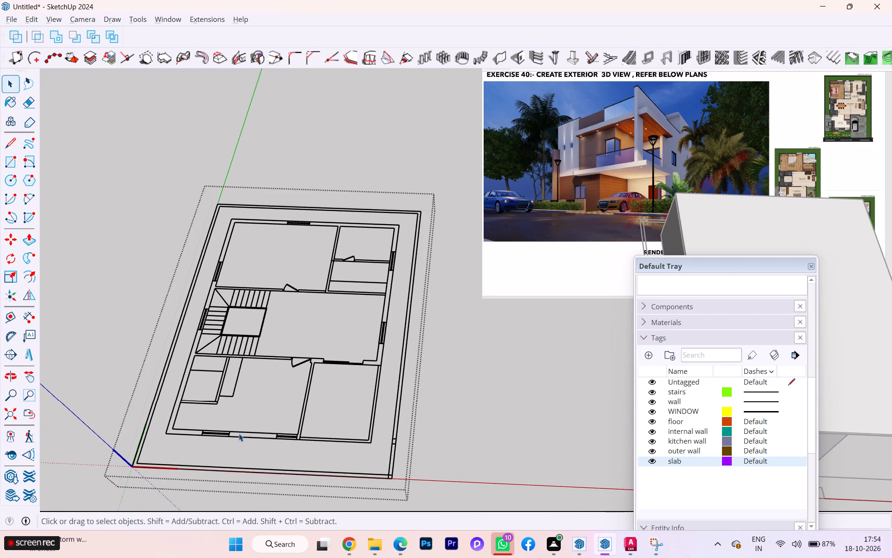
key(r)
key(Return)
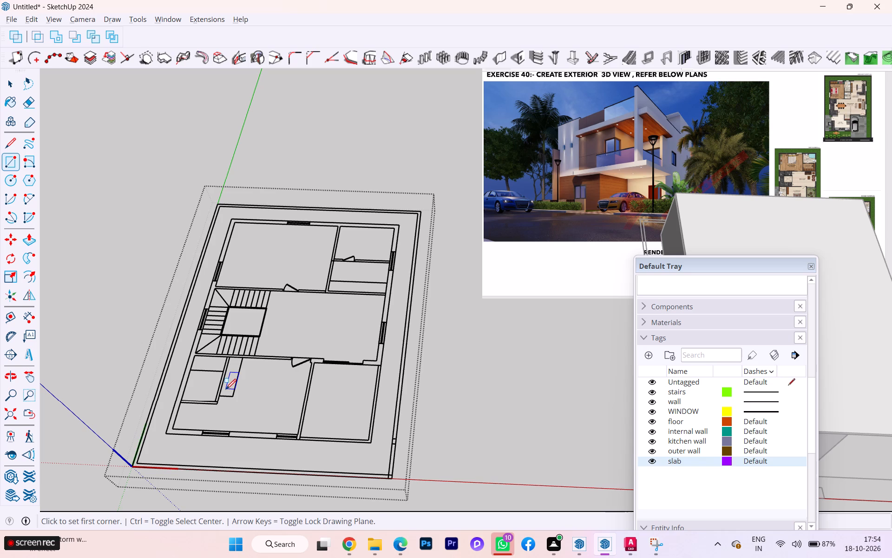
scroll(222, 222, up, 3)
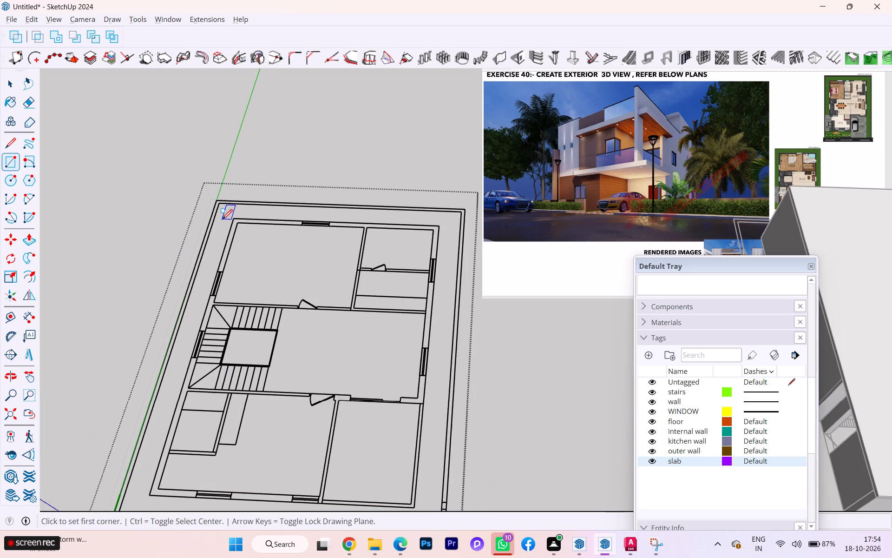
scroll(225, 221, up, 4)
click(234, 215)
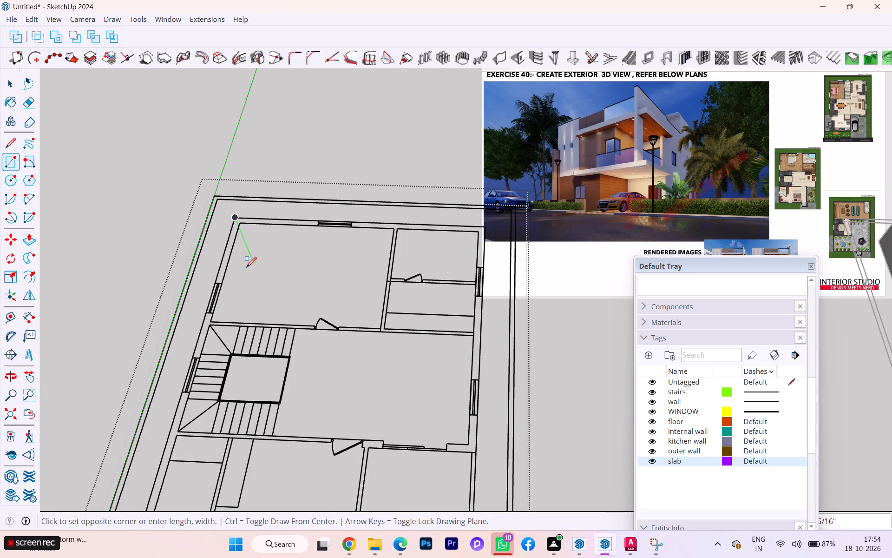
scroll(230, 273, down, 2)
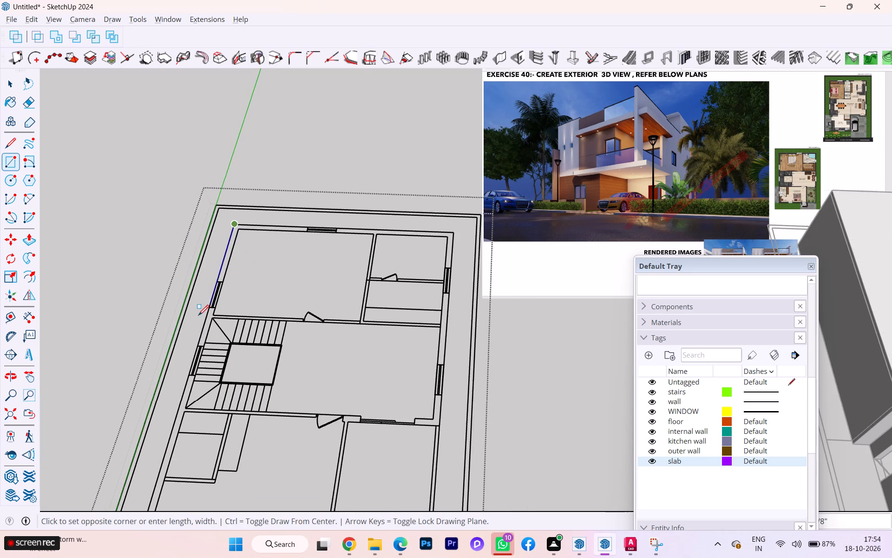
scroll(213, 313, down, 3)
scroll(221, 305, up, 1)
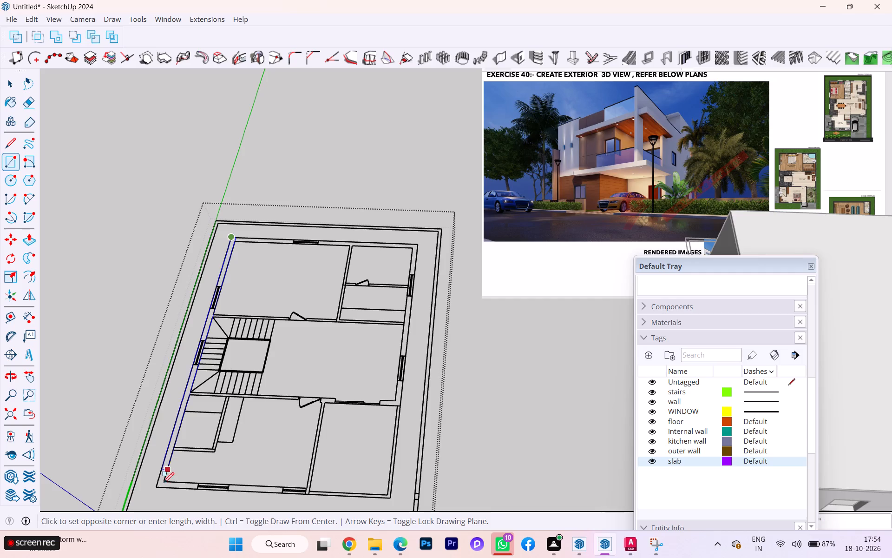
scroll(163, 483, up, 6)
scroll(162, 484, down, 1)
scroll(162, 484, up, 6)
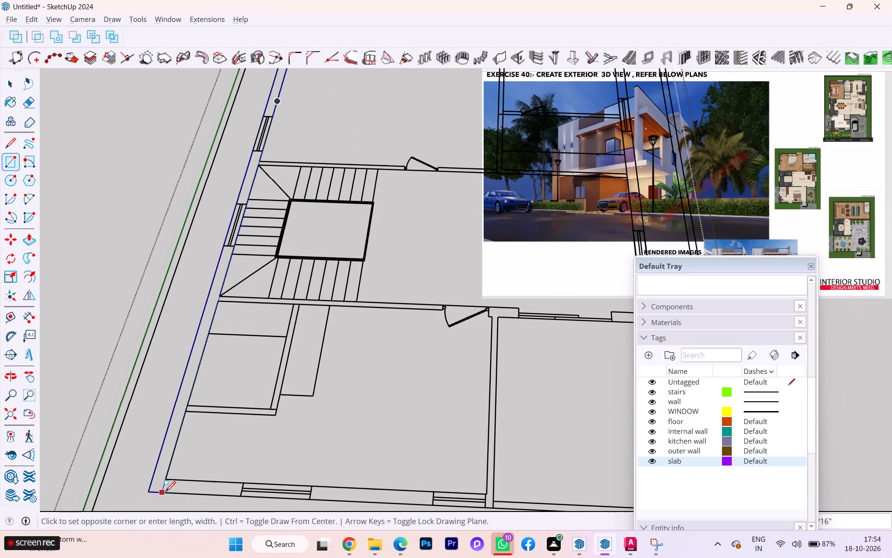
click(165, 493)
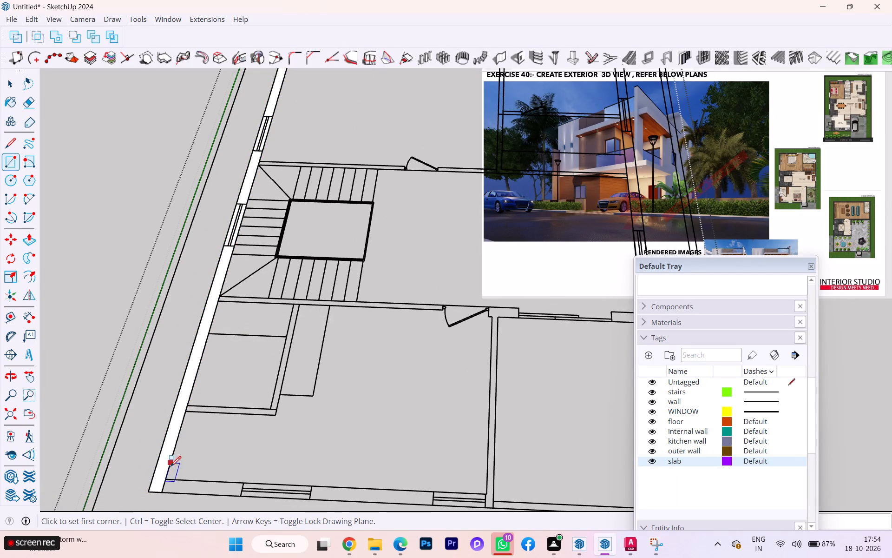
scroll(173, 473, up, 1)
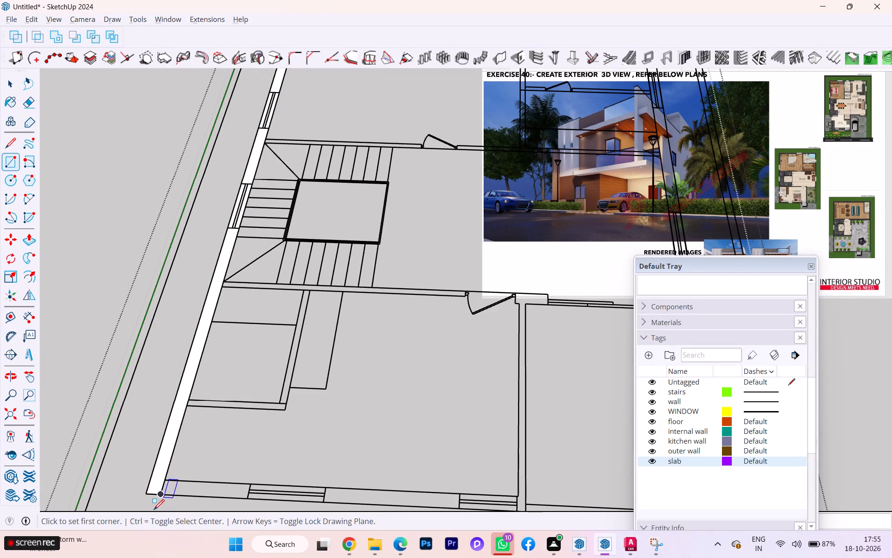
Draw a rectangle over the two-window end wall, from the staircase-side wall's corner to the first window.
click(159, 499)
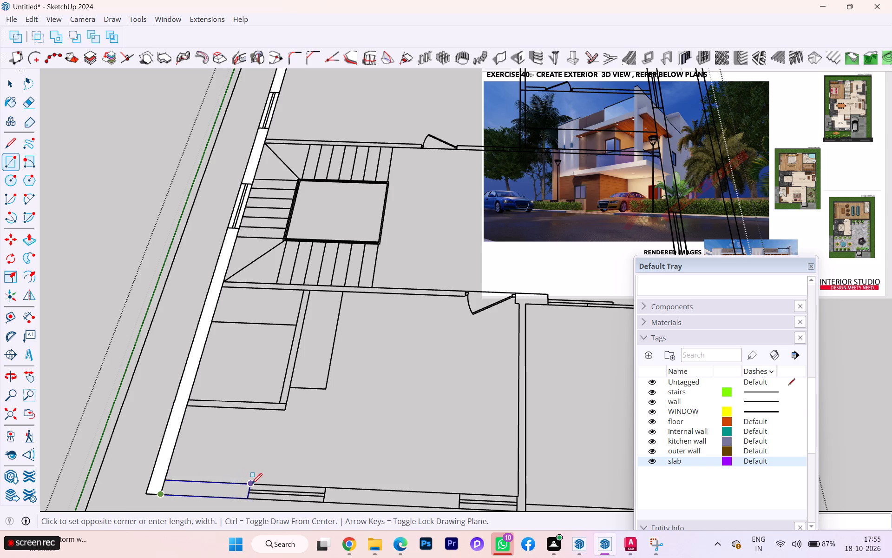
click(252, 484)
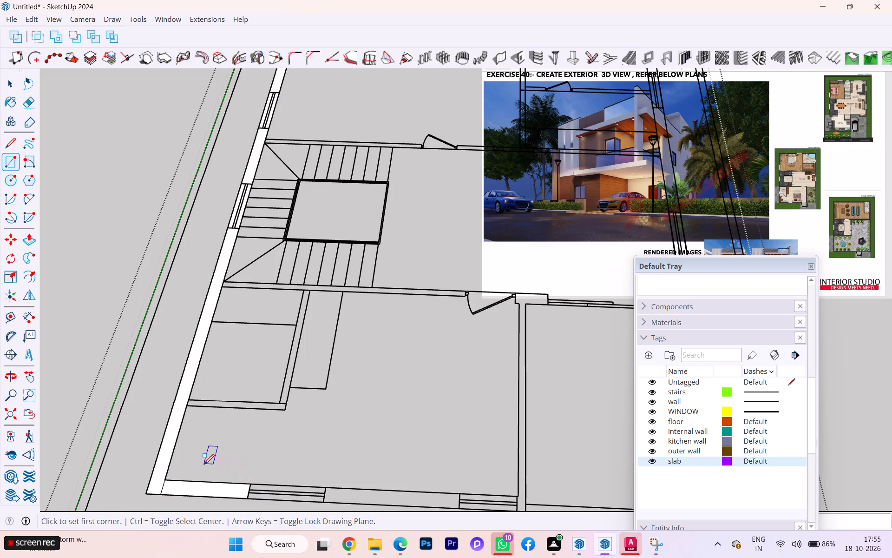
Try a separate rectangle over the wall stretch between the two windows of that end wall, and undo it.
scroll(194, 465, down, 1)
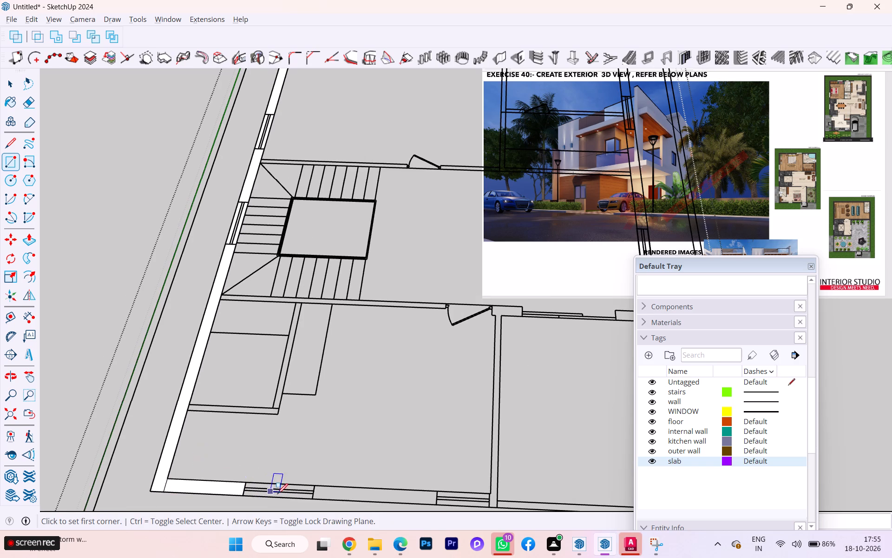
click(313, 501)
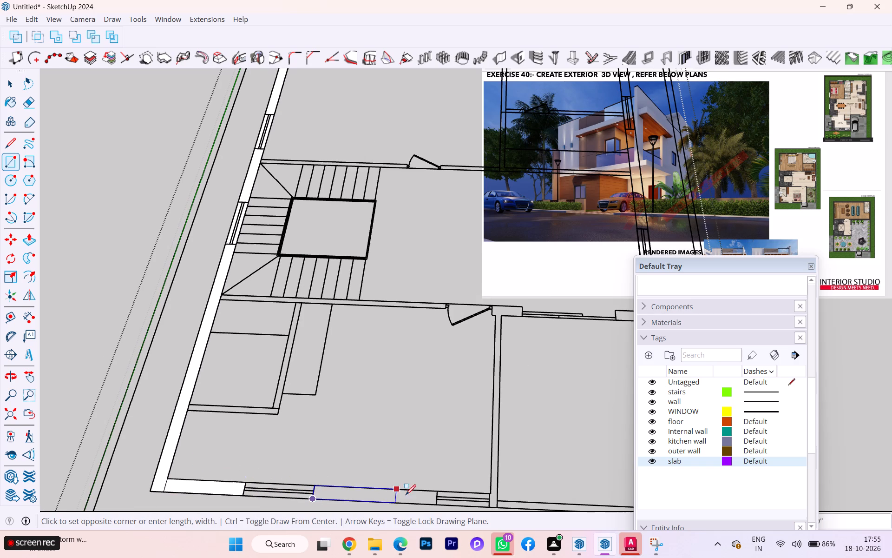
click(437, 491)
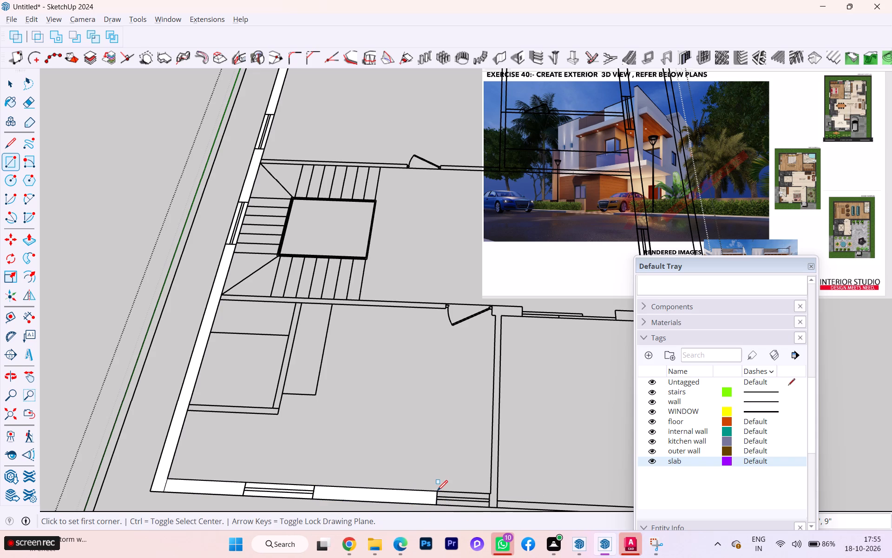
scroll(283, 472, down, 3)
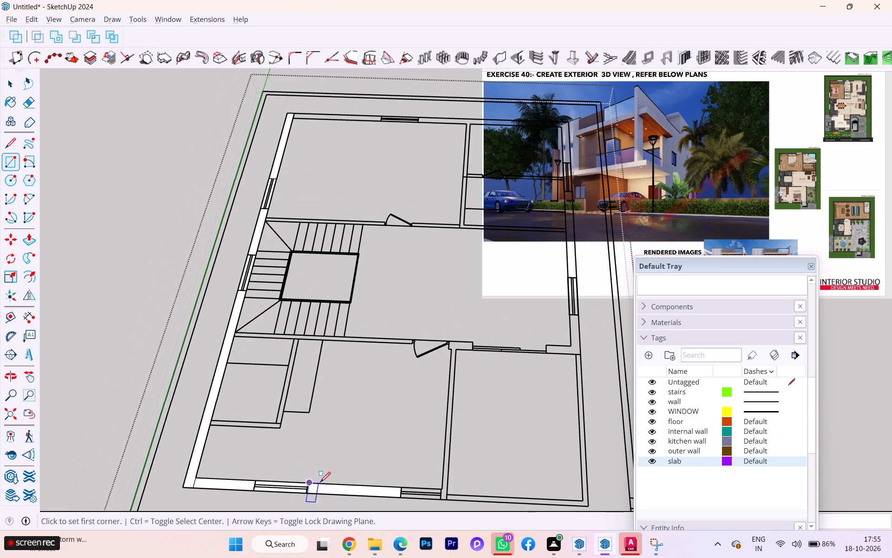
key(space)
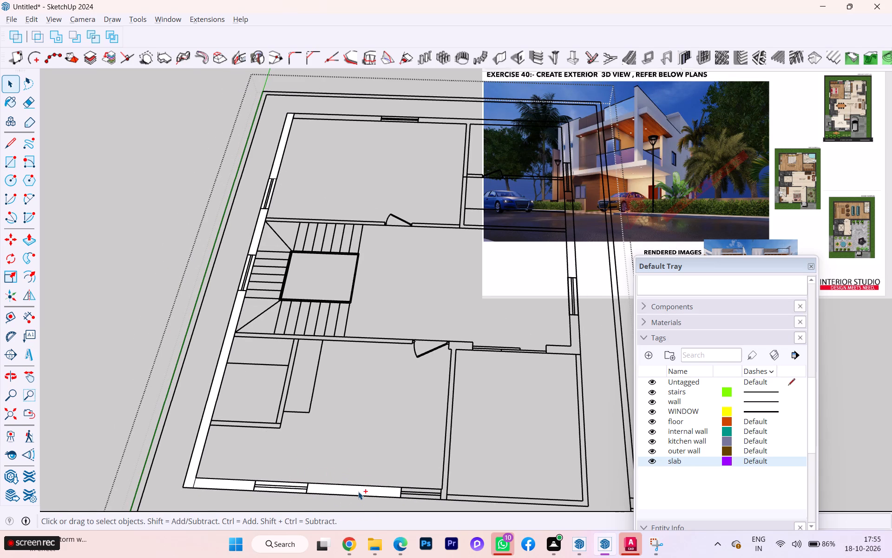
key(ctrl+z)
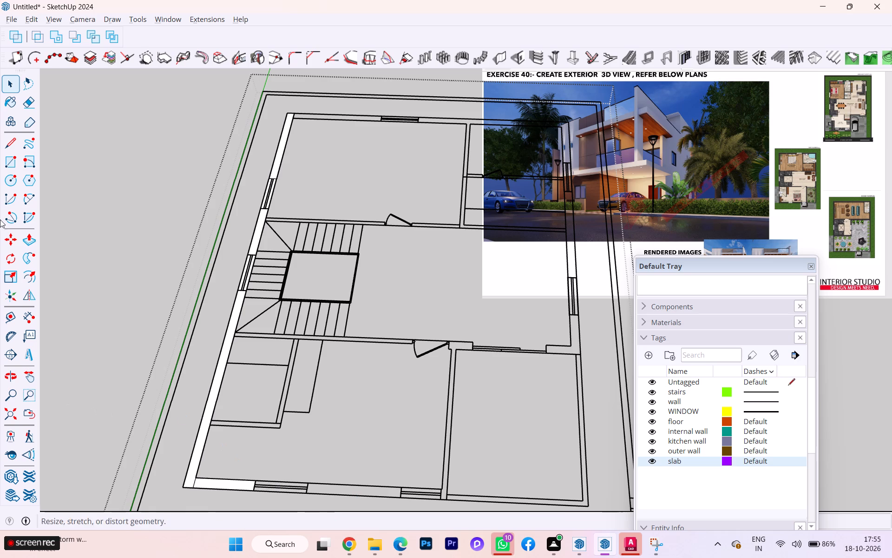
Draw one rectangle along the same end wall from the first window's near edge to the partition beyond the second window.
click(14, 170)
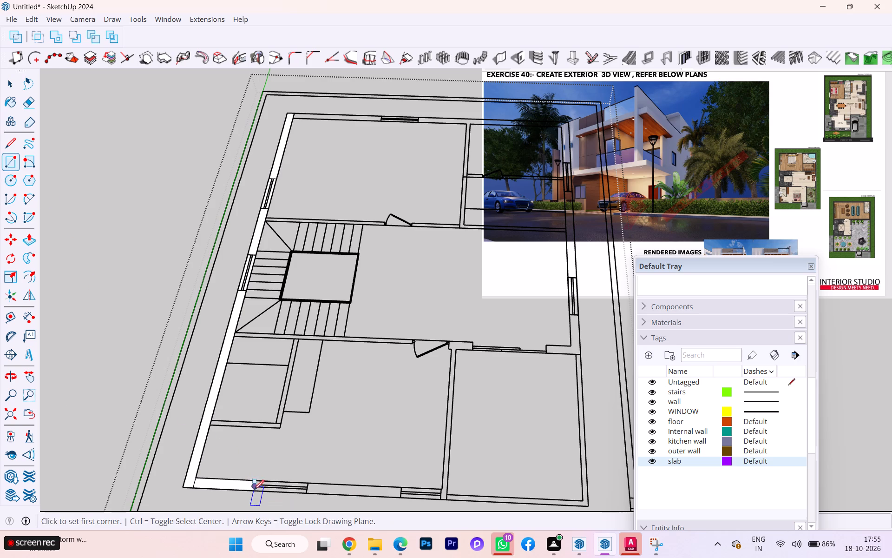
click(254, 491)
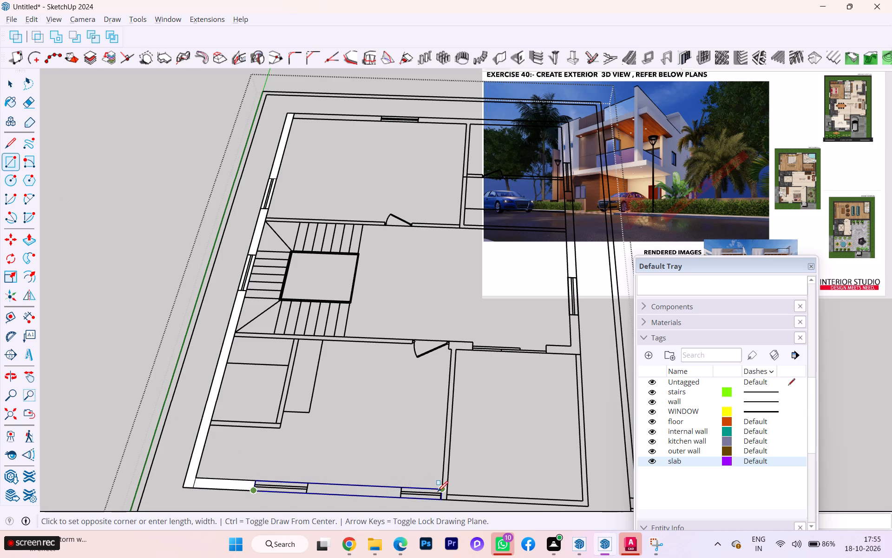
click(439, 492)
Draw a rectangle over the opposite end wall, from the staircase-side wall to the inner line of the far side wall.
scroll(295, 460, down, 4)
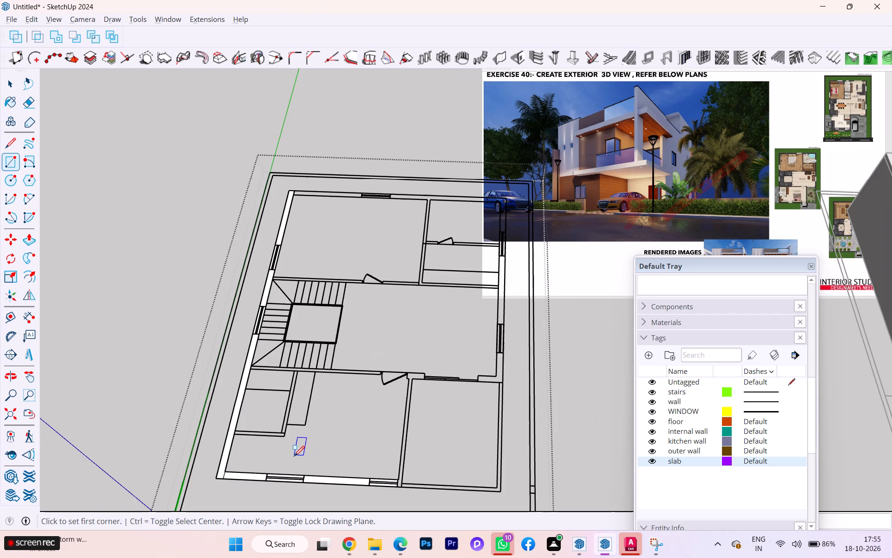
scroll(294, 456, down, 3)
scroll(296, 226, up, 5)
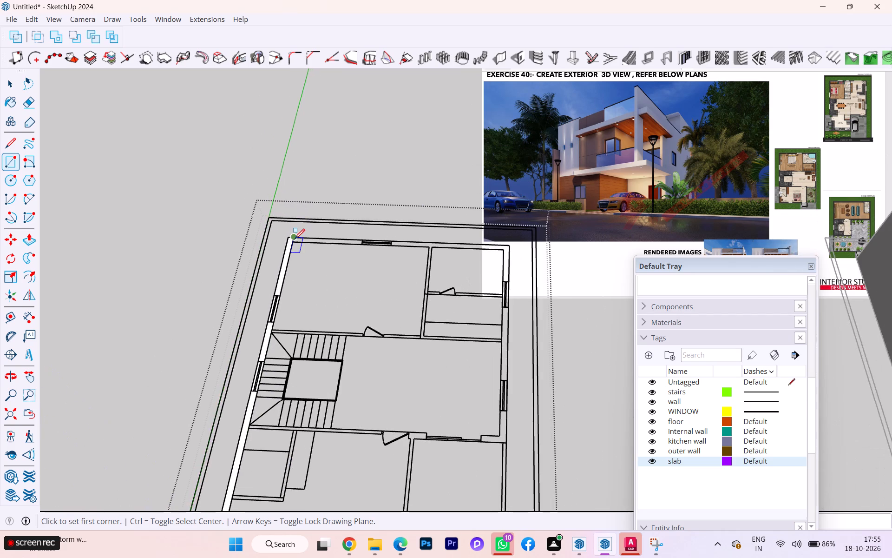
scroll(295, 239, up, 6)
click(292, 237)
scroll(260, 243, down, 3)
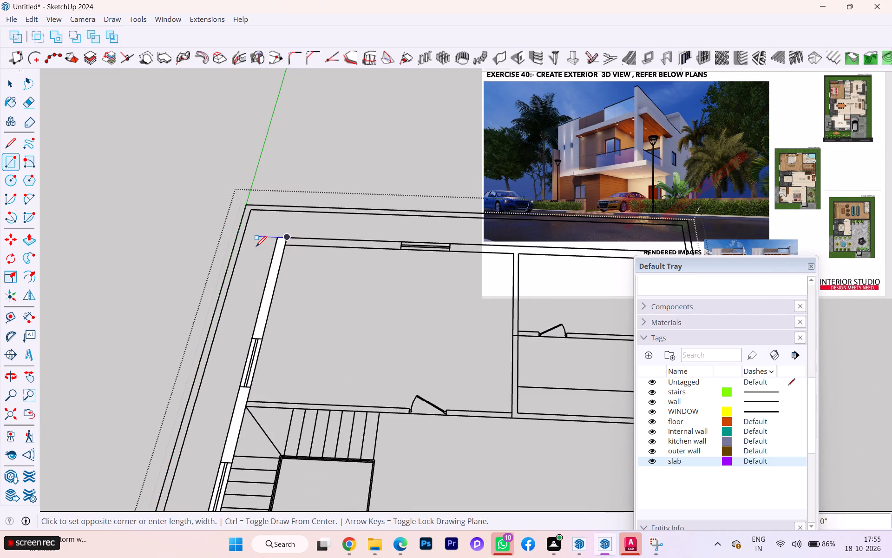
scroll(256, 246, down, 1)
scroll(403, 249, down, 1)
scroll(403, 249, up, 2)
scroll(402, 250, down, 4)
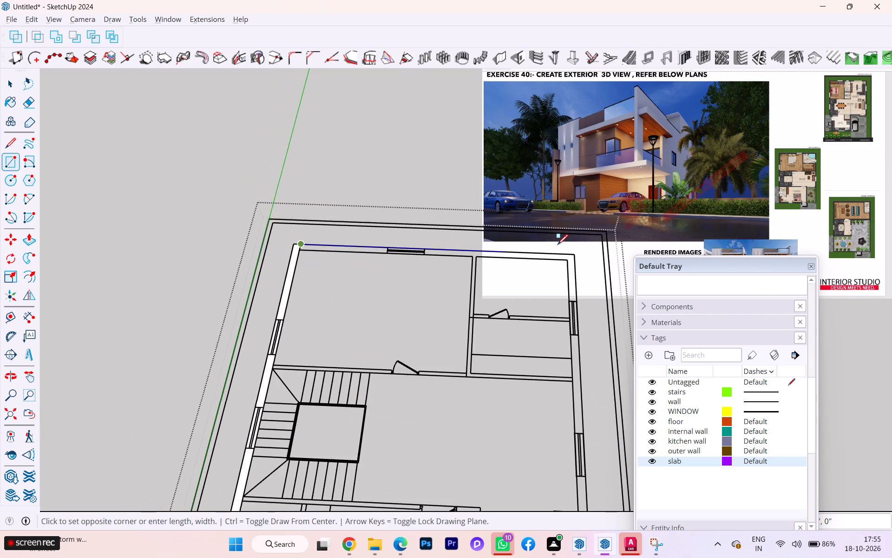
scroll(571, 260, up, 5)
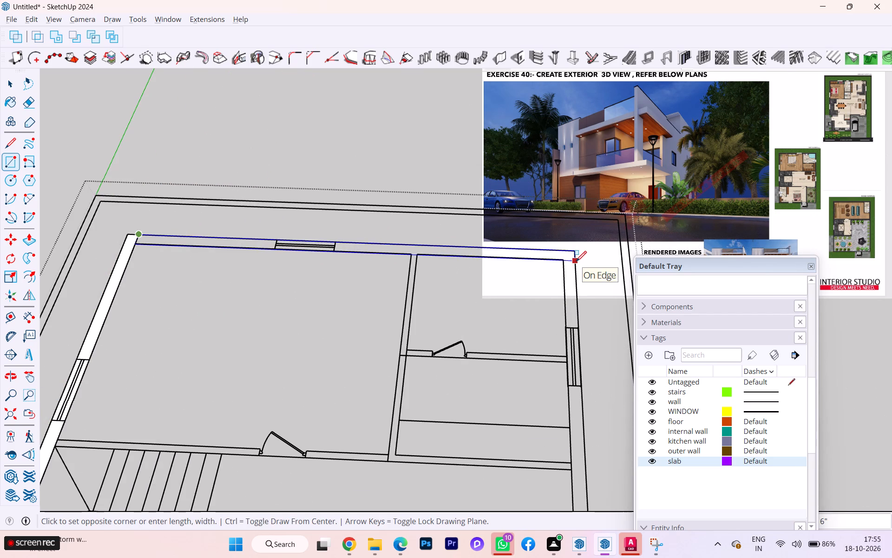
click(559, 259)
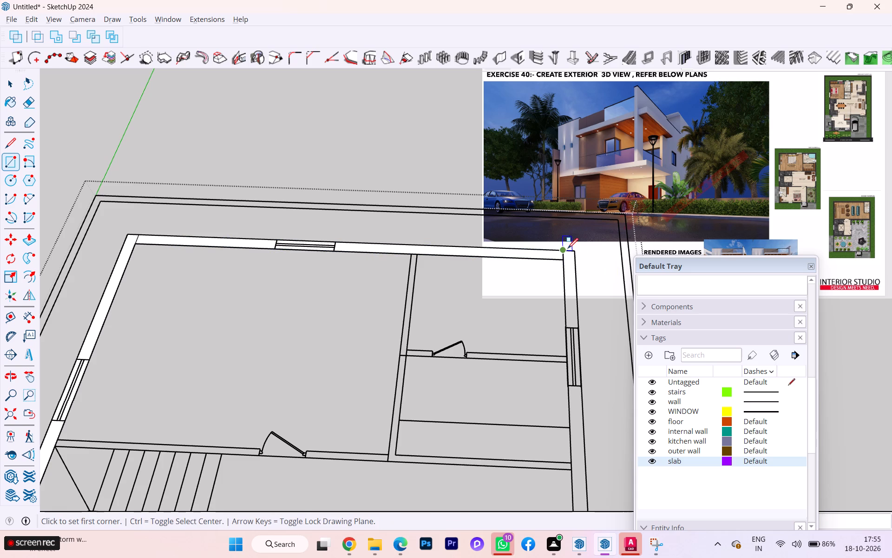
Draw a rectangle over the side wall opposite the staircase, from the end wall's corner down to the sliding door wall.
click(565, 251)
scroll(569, 314, up, 1)
scroll(569, 315, down, 8)
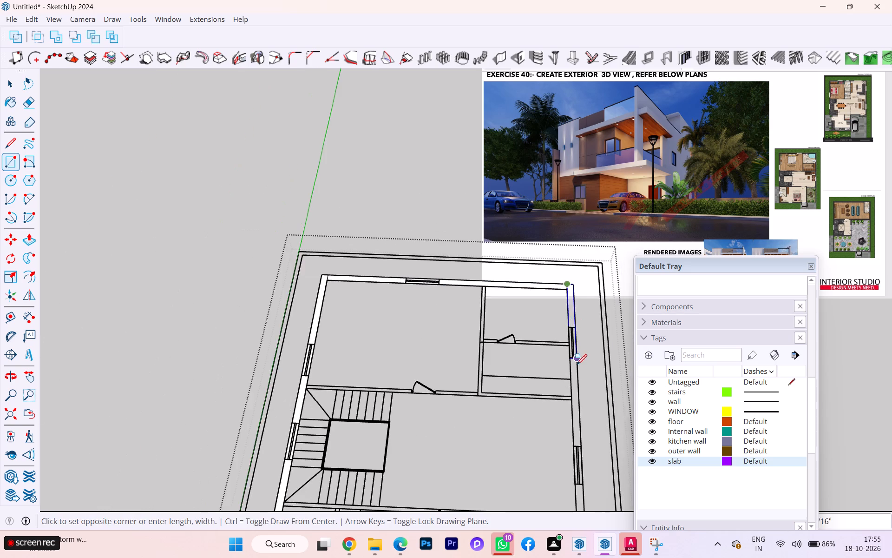
scroll(577, 365, down, 6)
scroll(587, 457, up, 16)
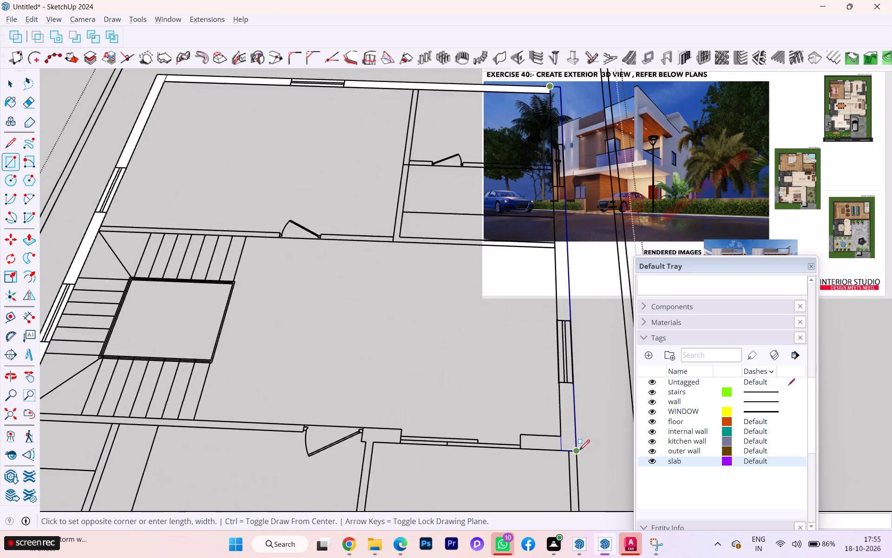
scroll(579, 450, up, 1)
click(576, 450)
Draw a rectangle over the short wall return between that side wall and the sliding door.
click(562, 450)
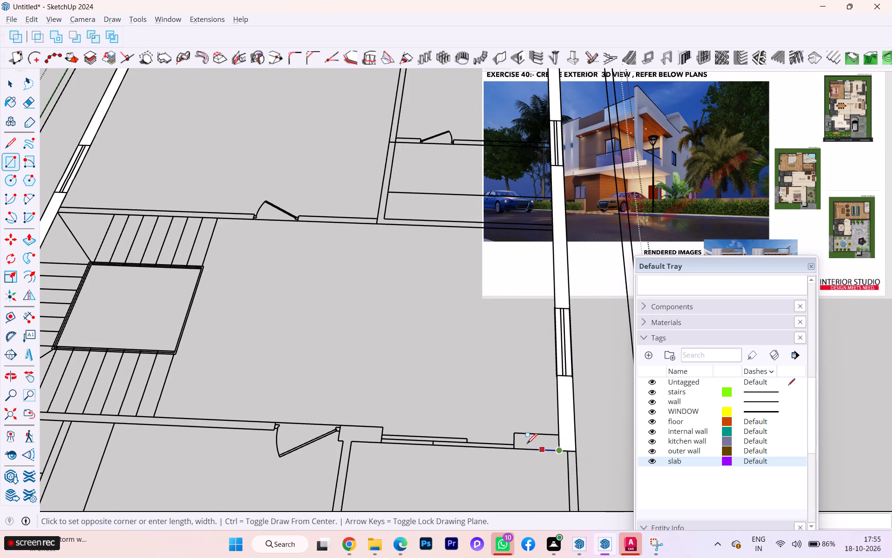
click(514, 434)
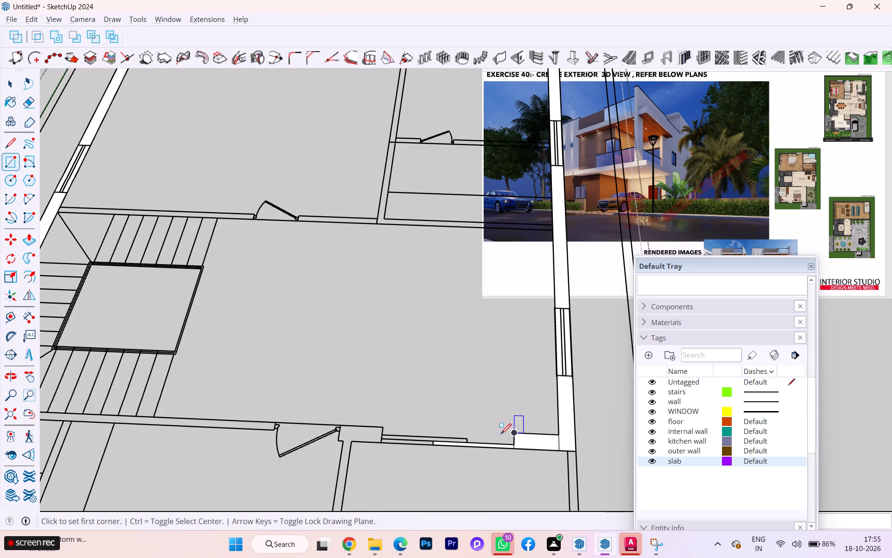
key(space)
Erase the dividing line between the short wall return and the side wall so they form one face.
scroll(527, 453, up, 5)
scroll(526, 449, down, 1)
scroll(526, 449, up, 1)
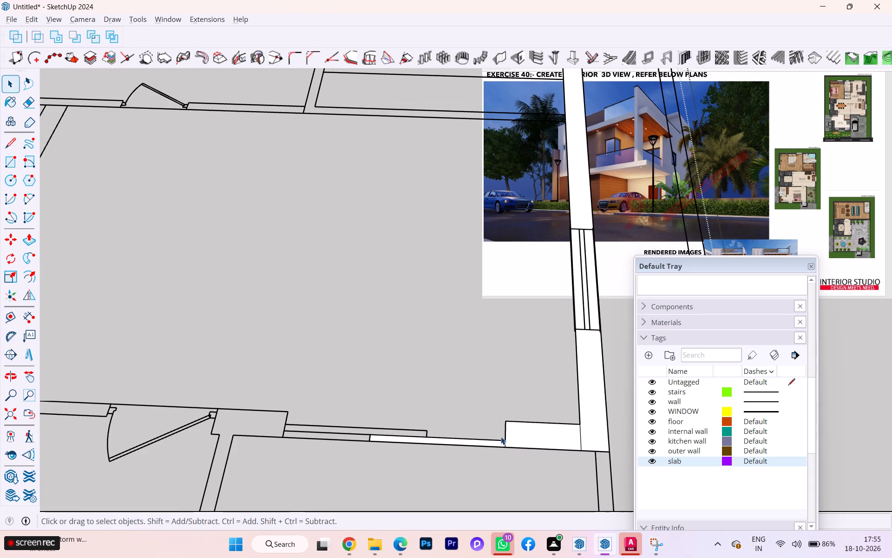
key(w)
key(e)
scroll(504, 448, up, 2)
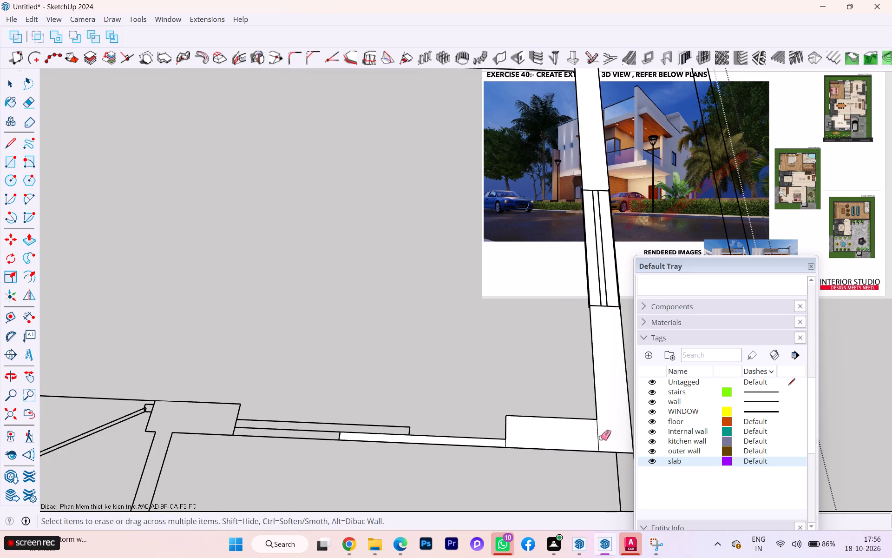
click(597, 441)
scroll(573, 460, down, 5)
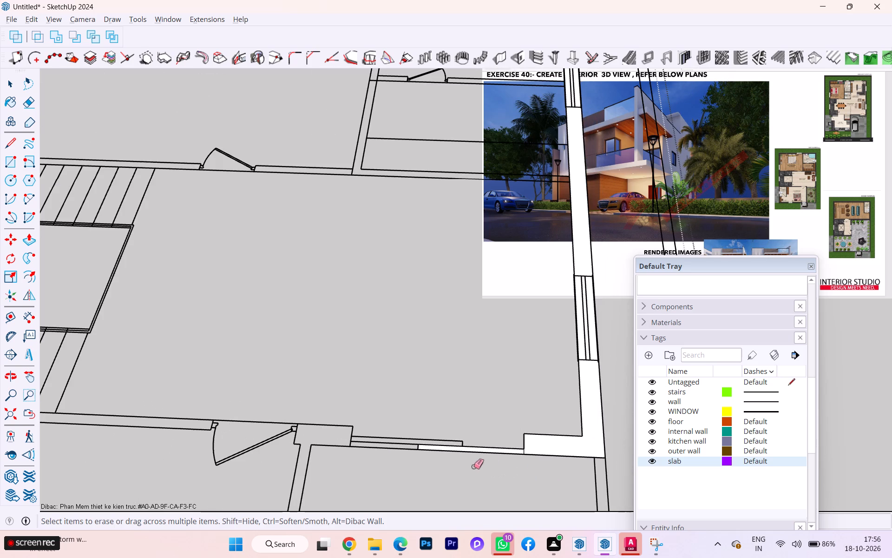
Erase the dividing line at the outer wall corner where the single-window end wall meets the side wall opposite the staircase.
scroll(484, 463, up, 1)
scroll(485, 463, down, 1)
scroll(491, 463, up, 5)
scroll(524, 452, down, 1)
scroll(524, 452, up, 2)
scroll(524, 452, down, 2)
scroll(411, 458, down, 4)
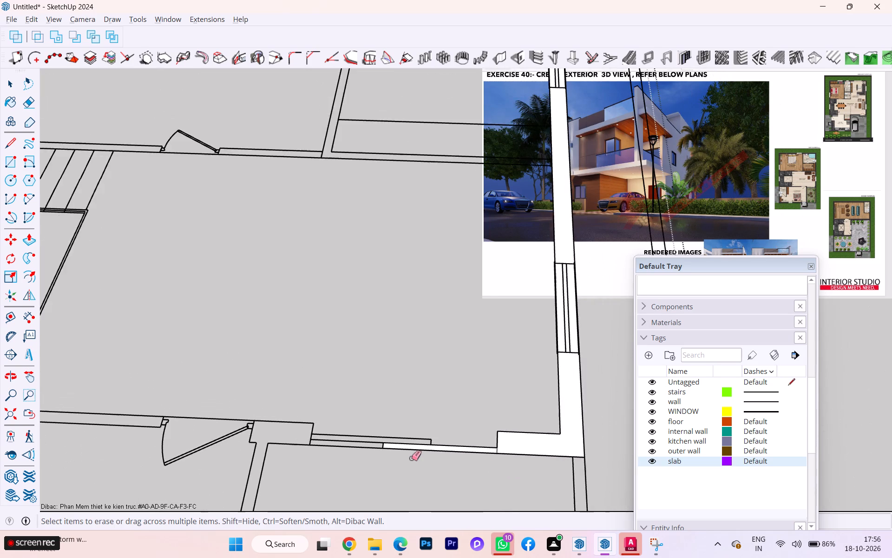
scroll(411, 458, down, 7)
middle_drag(411, 462, 414, 482)
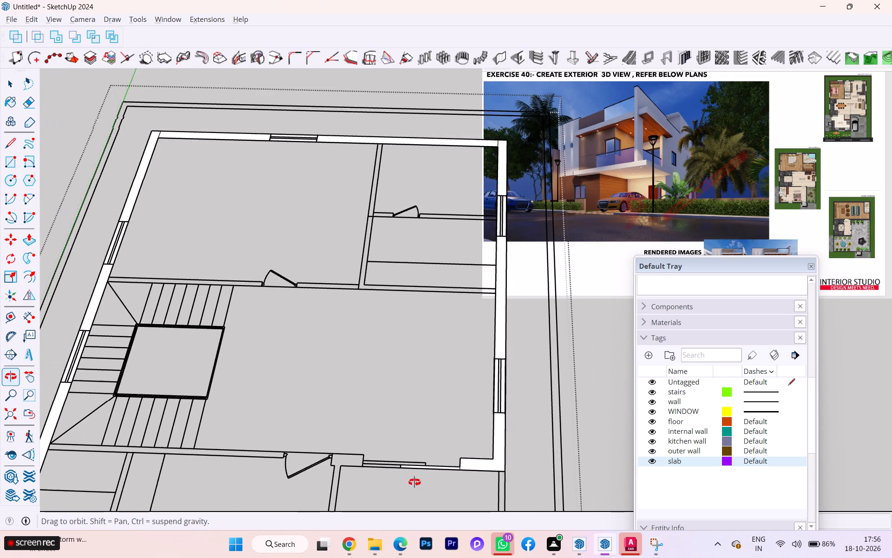
middle_drag(414, 482, 415, 488)
scroll(413, 483, down, 3)
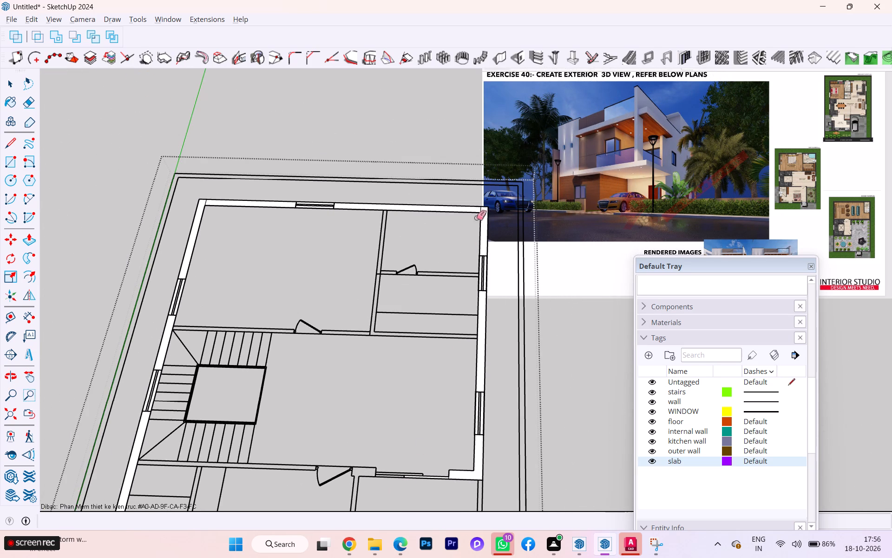
scroll(481, 210, up, 5)
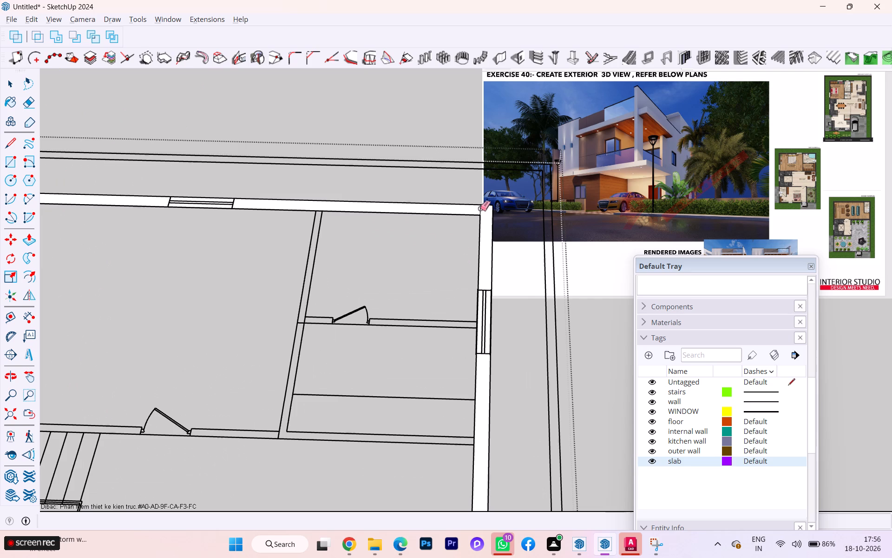
click(480, 208)
Erase the dividing line at the corner where the single-window end wall meets the staircase-side wall.
scroll(493, 222, down, 1)
scroll(496, 226, up, 1)
scroll(498, 228, down, 3)
scroll(137, 202, up, 3)
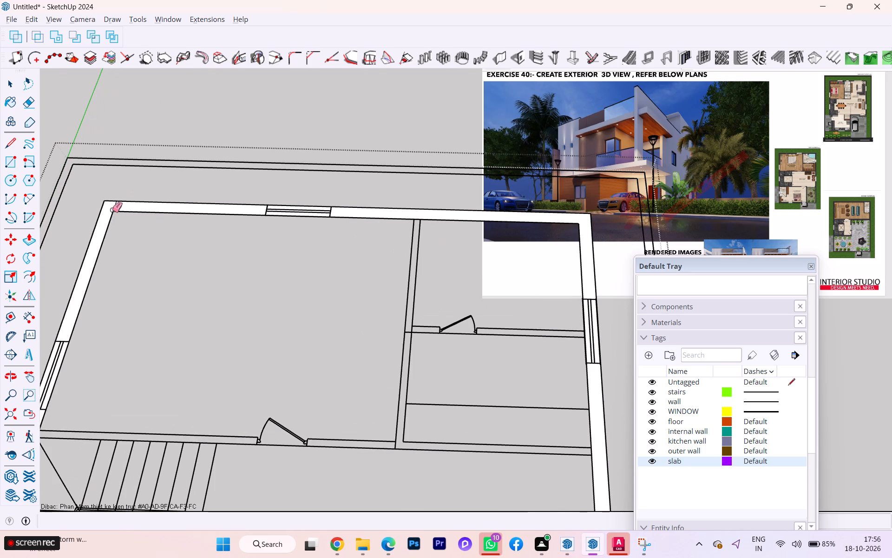
click(113, 206)
click(115, 206)
Erase the dividing line at the corner where the staircase-side wall meets the two-window end wall.
scroll(161, 192, down, 4)
scroll(296, 202, down, 2)
scroll(302, 207, up, 1)
scroll(305, 231, down, 2)
scroll(293, 243, up, 1)
scroll(290, 245, down, 2)
scroll(177, 362, down, 2)
scroll(176, 363, up, 1)
scroll(176, 363, down, 1)
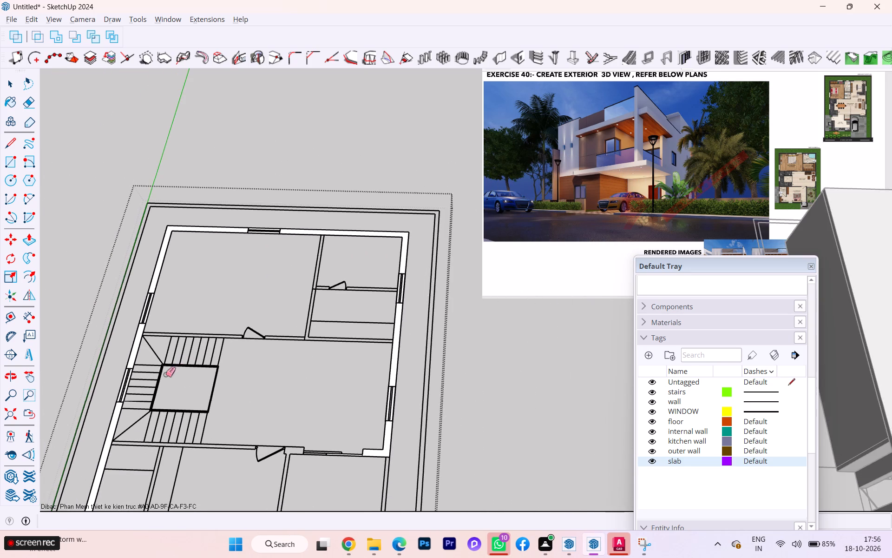
scroll(130, 296, down, 2)
scroll(134, 289, up, 2)
scroll(134, 289, down, 5)
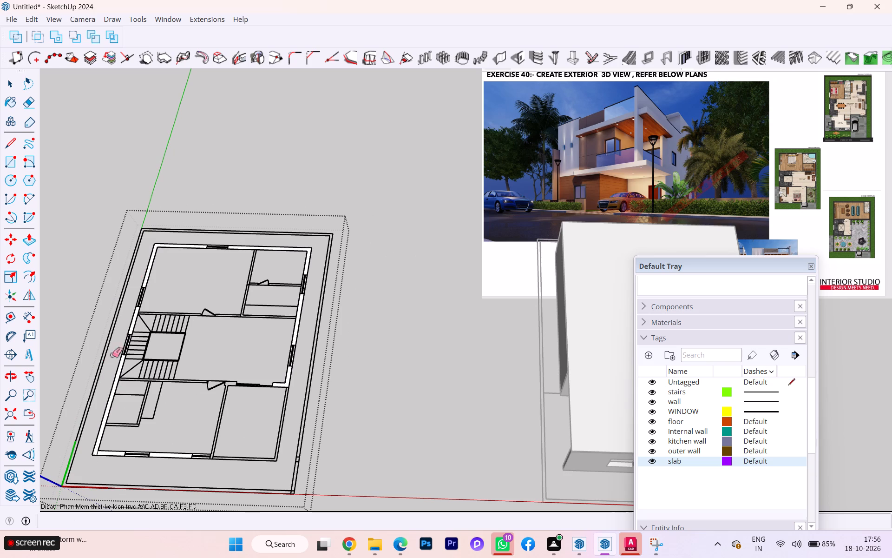
scroll(102, 434, up, 5)
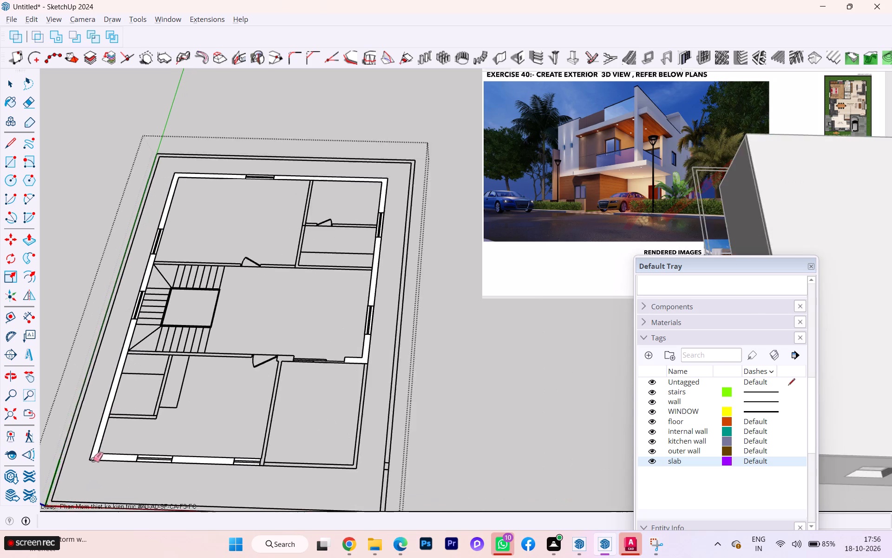
scroll(93, 459, up, 3)
click(98, 457)
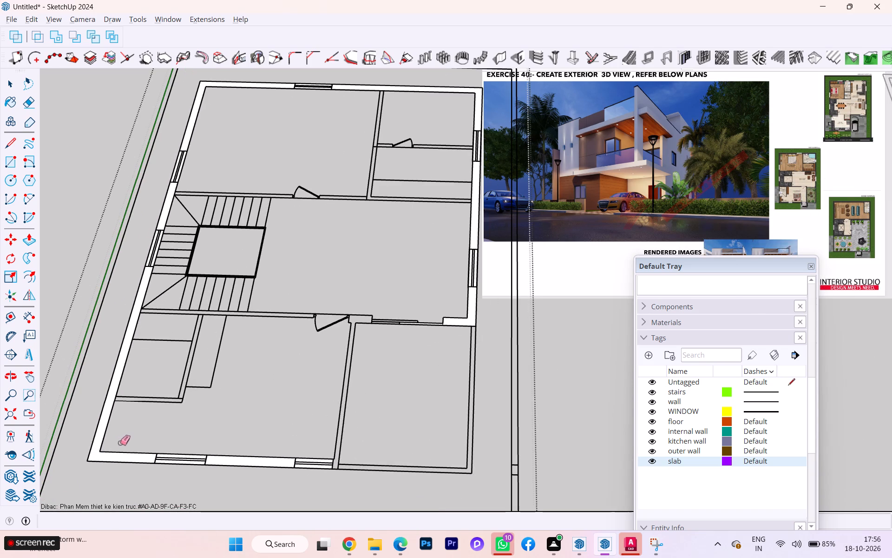
Push/Pull the merged outer wall face of the first floor plan up 10'.
key(space)
click(142, 457)
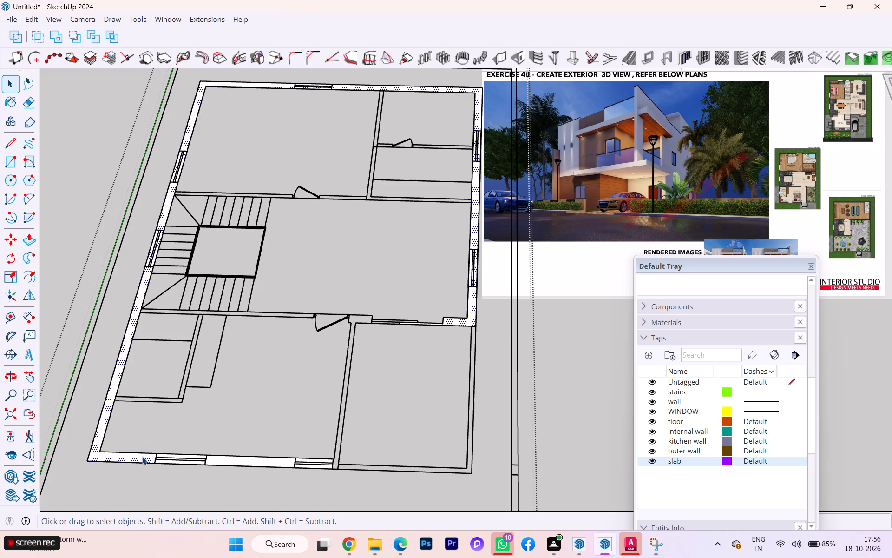
key(p)
click(142, 457)
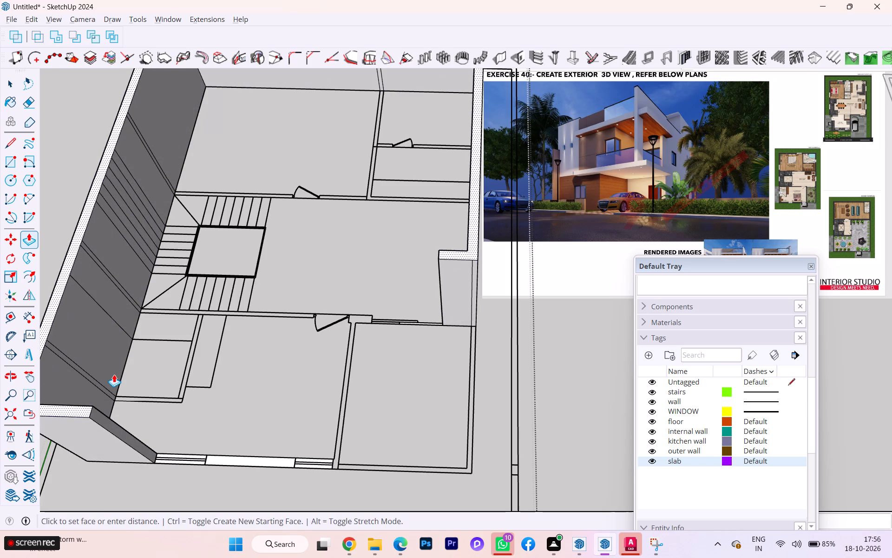
text(10')
key(Return)
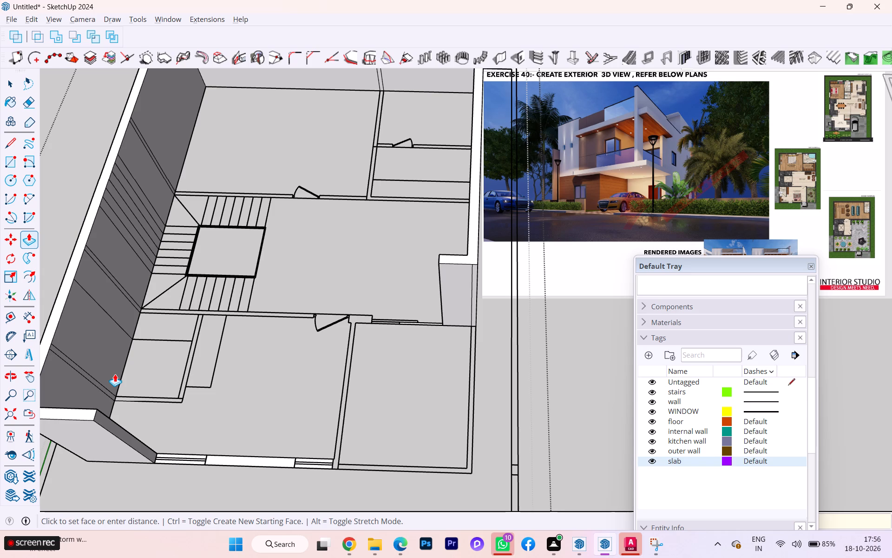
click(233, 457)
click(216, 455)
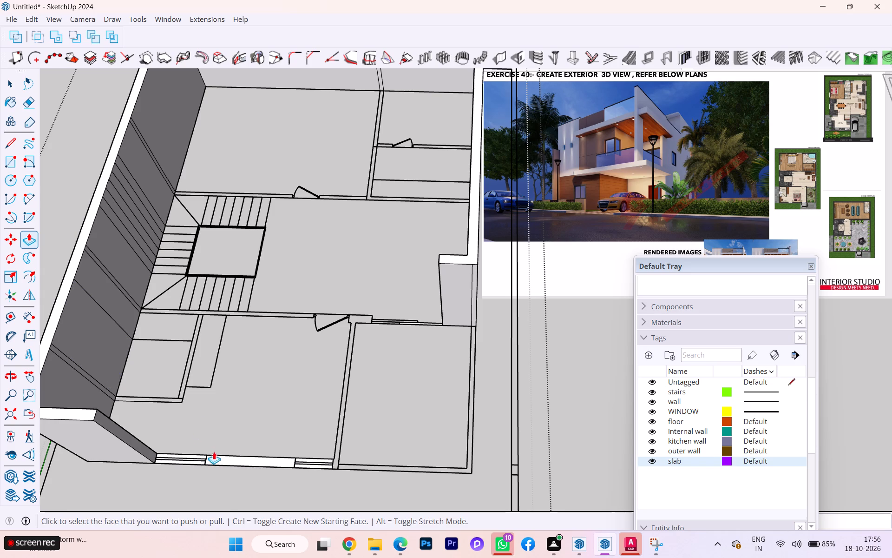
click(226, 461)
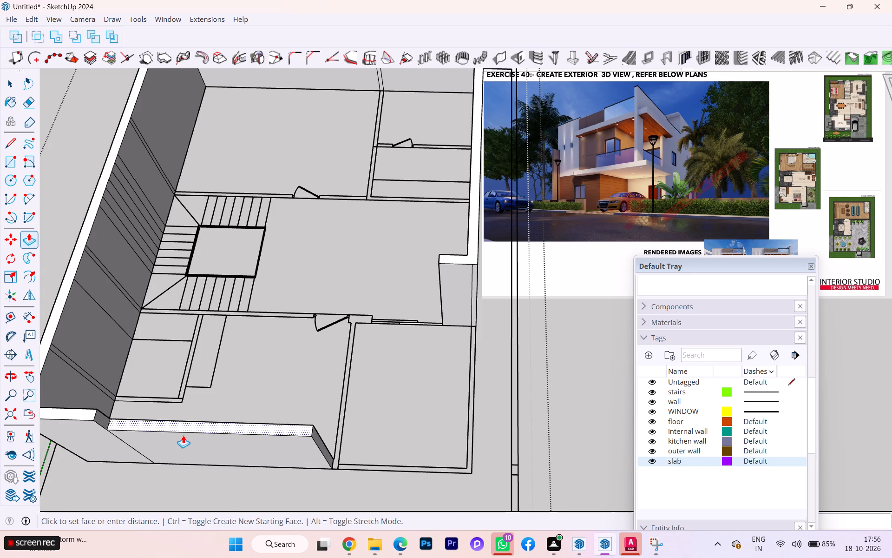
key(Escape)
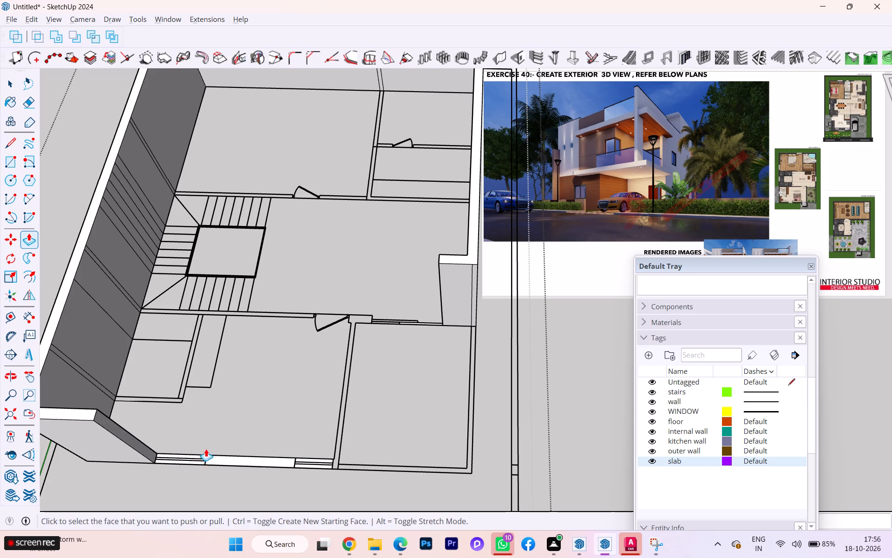
Push/Pull the remaining window-side face of the two-window end wall up level with the top of the adjoining raised wall.
key(space)
scroll(187, 461, up, 3)
click(184, 463)
scroll(184, 463, up, 2)
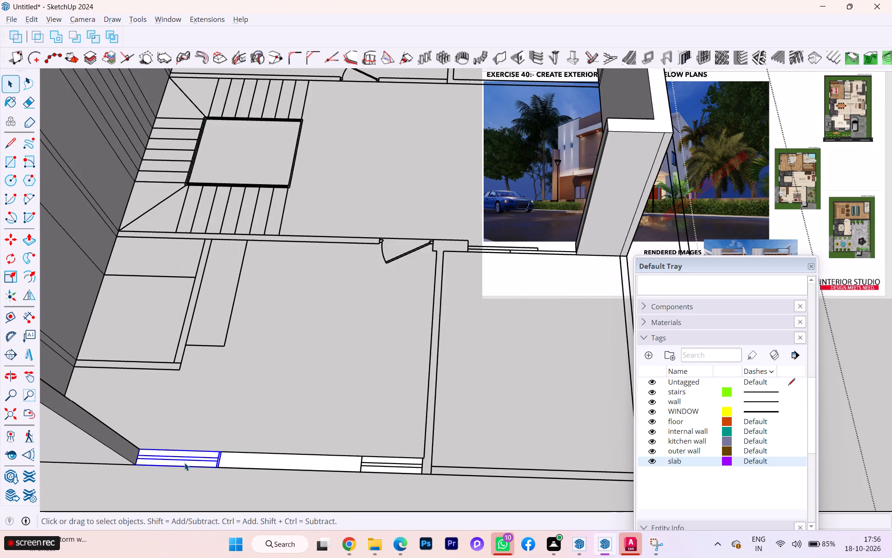
scroll(184, 463, up, 2)
click(184, 463)
double_click(181, 464)
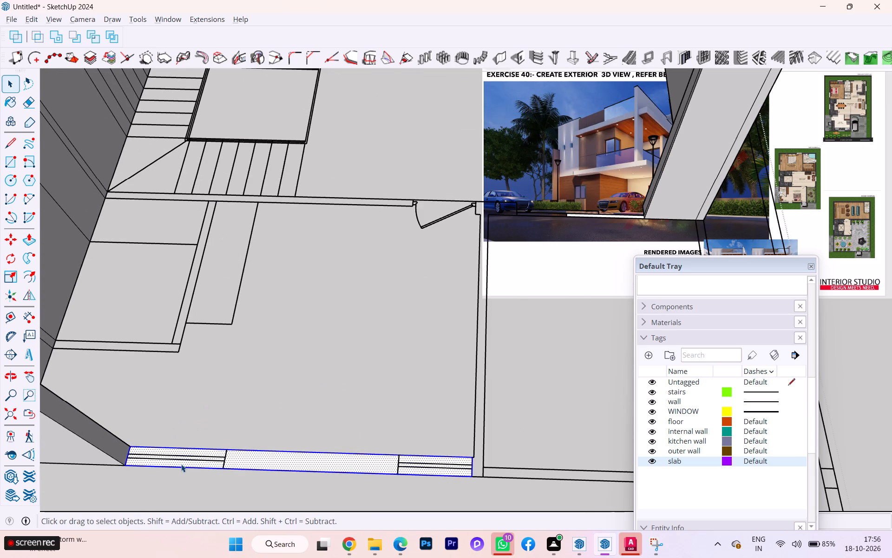
click(181, 464)
click(181, 462)
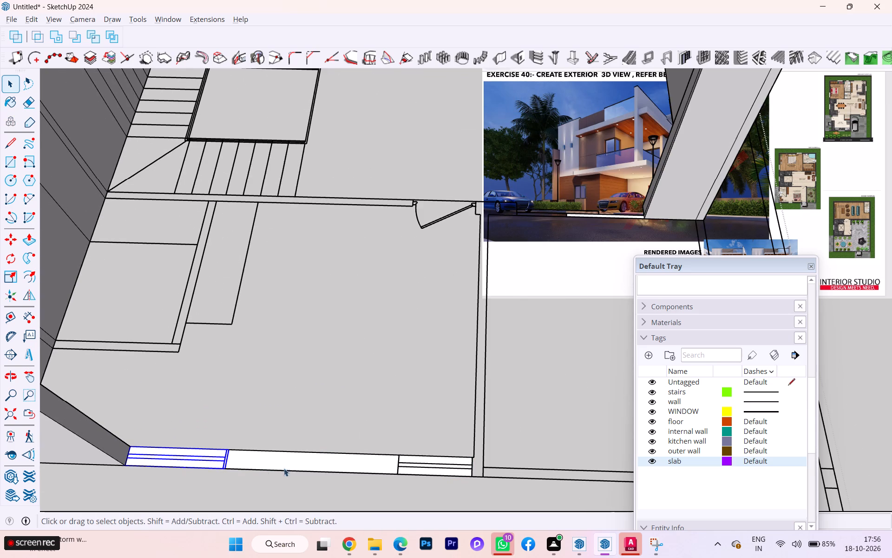
click(295, 460)
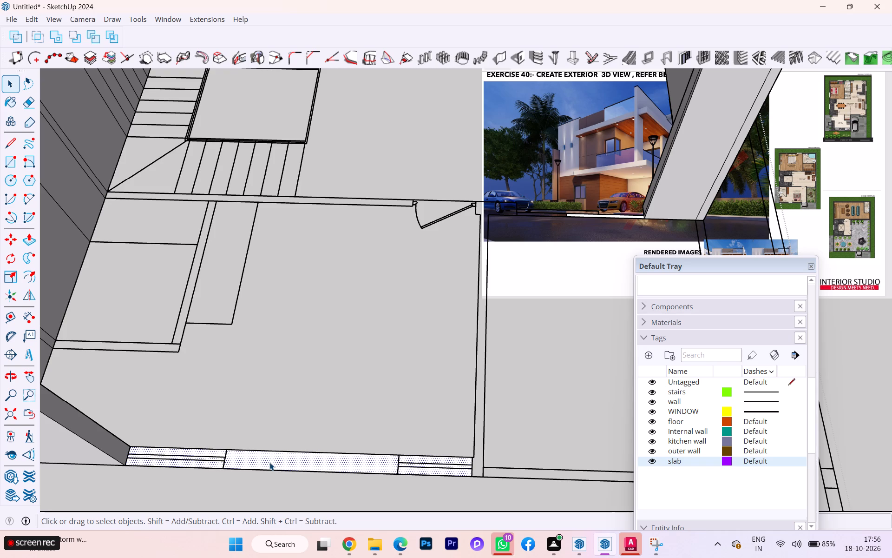
key(p)
key(Return)
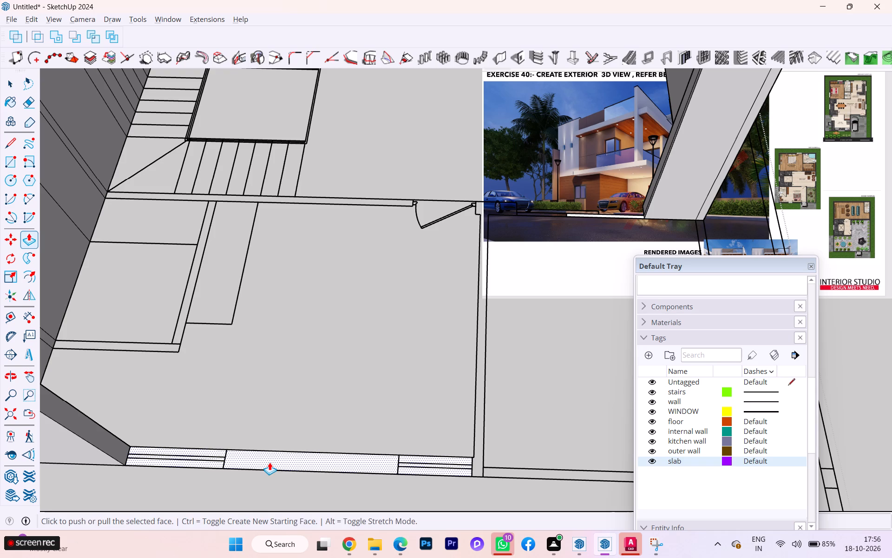
click(273, 459)
scroll(221, 411, down, 3)
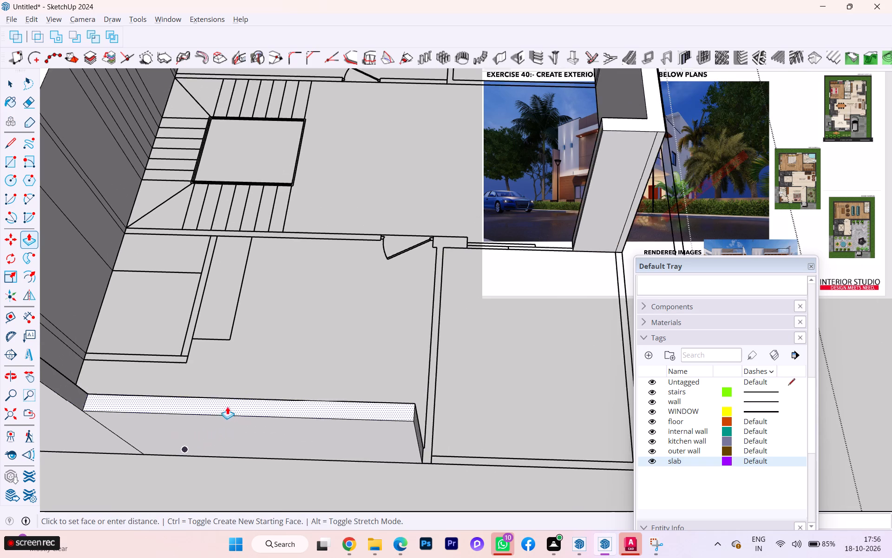
scroll(227, 406, down, 3)
click(78, 383)
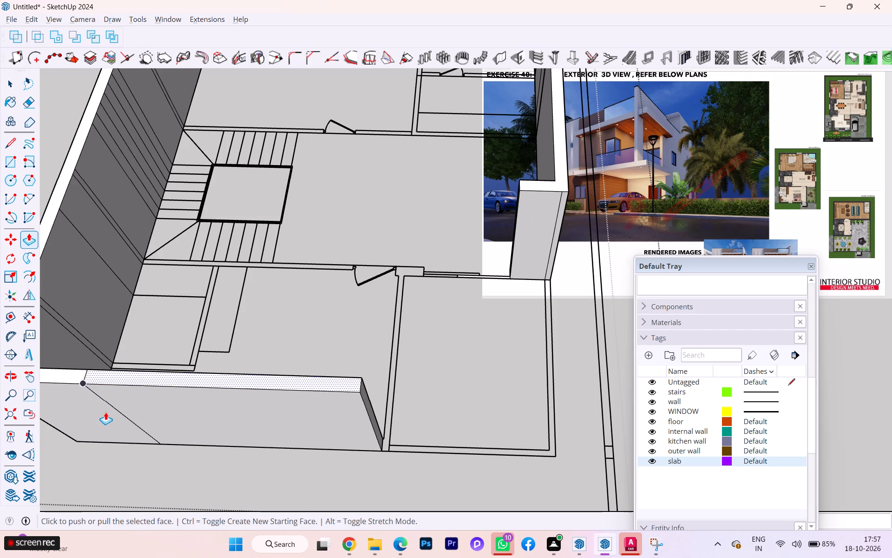
Erase the dividing lines on the outer face and top of the two-window end wall where its two raised parts join.
scroll(116, 425, down, 5)
scroll(162, 440, down, 2)
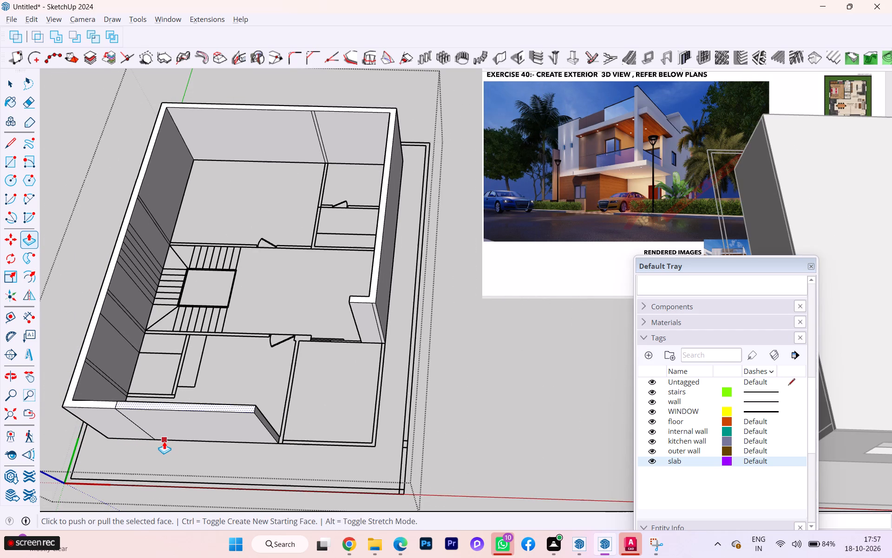
key(space)
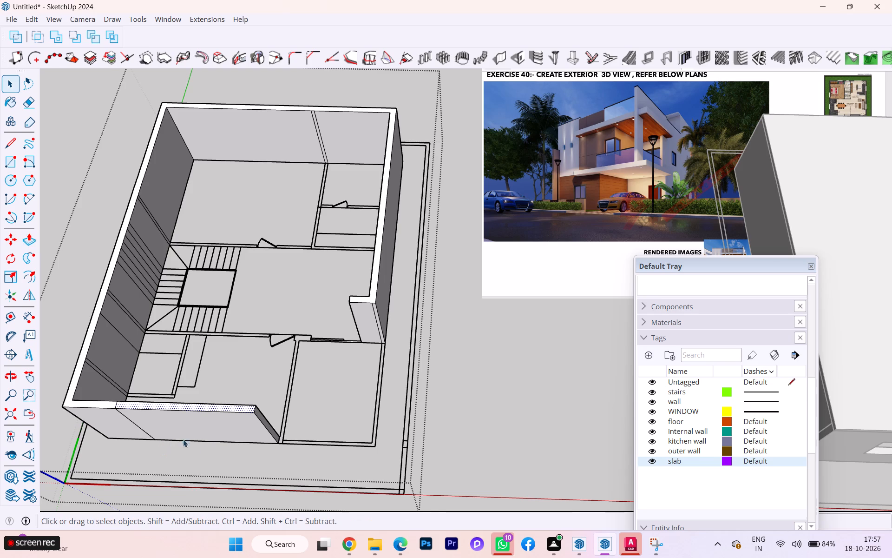
scroll(228, 445, up, 1)
click(225, 421)
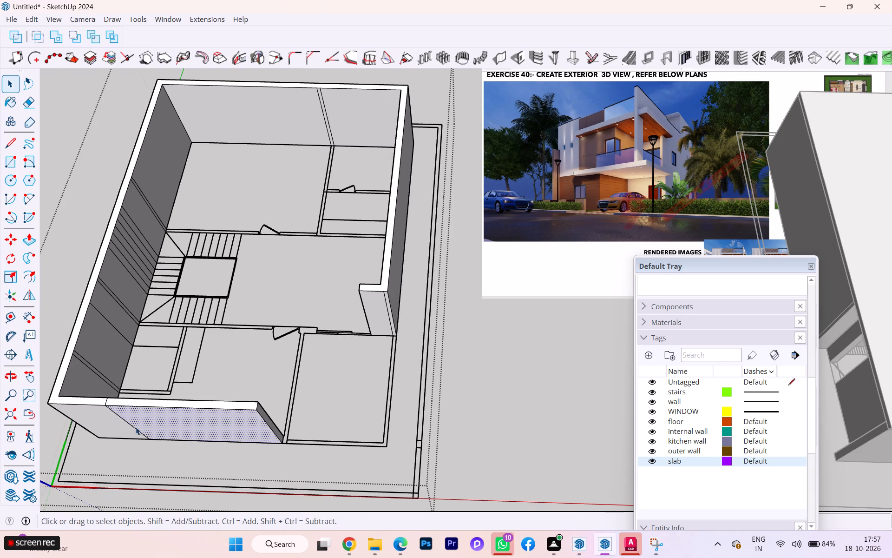
key(e)
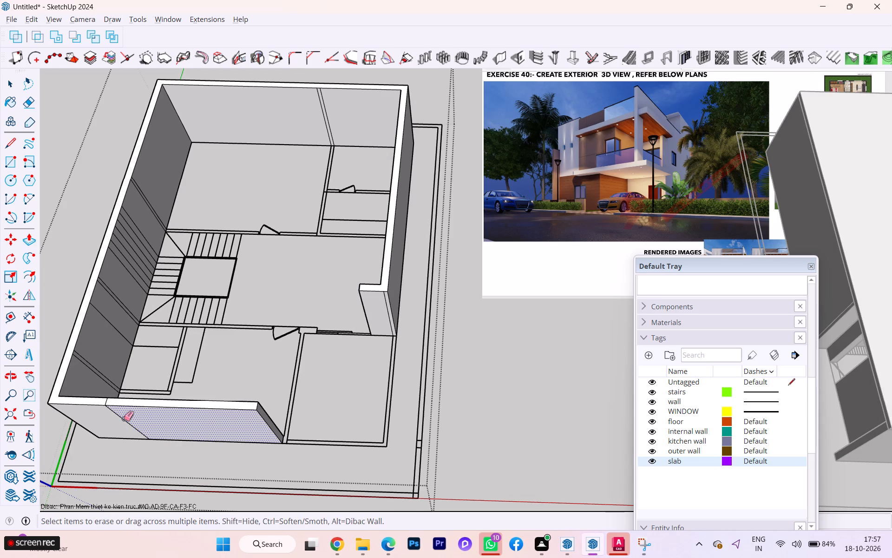
click(123, 418)
click(107, 402)
Erase the vertical dividing lines across the inner face of the staircase-side wall.
scroll(263, 411, down, 1)
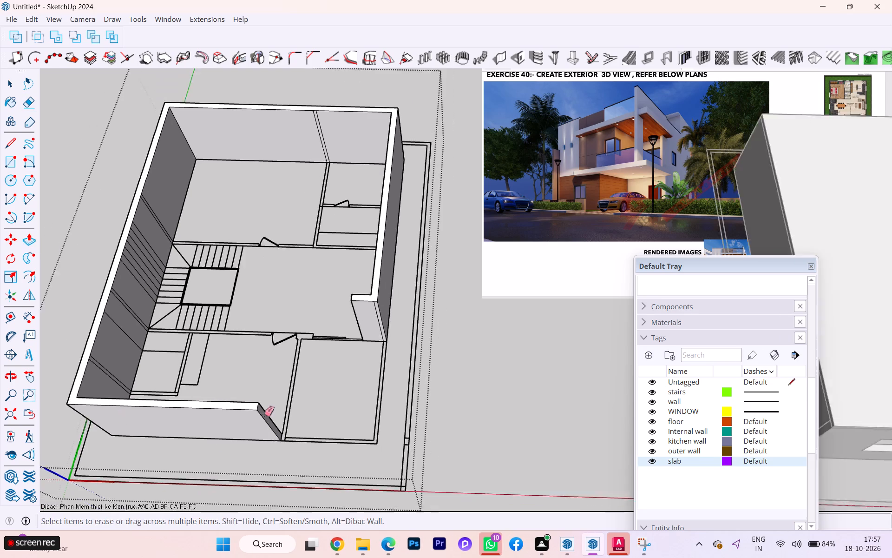
scroll(264, 414, down, 1)
middle_drag(264, 415, 76, 460)
scroll(243, 339, down, 1)
scroll(238, 229, up, 5)
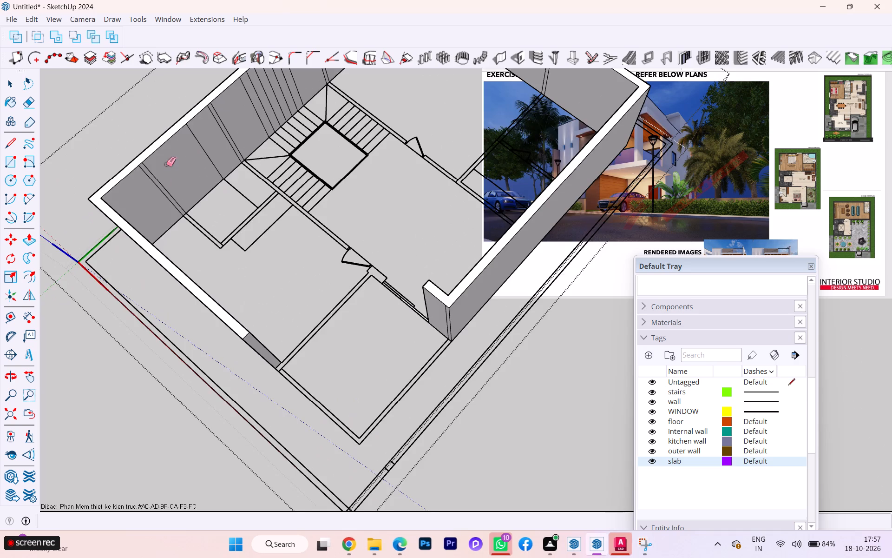
scroll(158, 186, down, 4)
middle_drag(181, 225, 372, 109)
scroll(162, 283, up, 5)
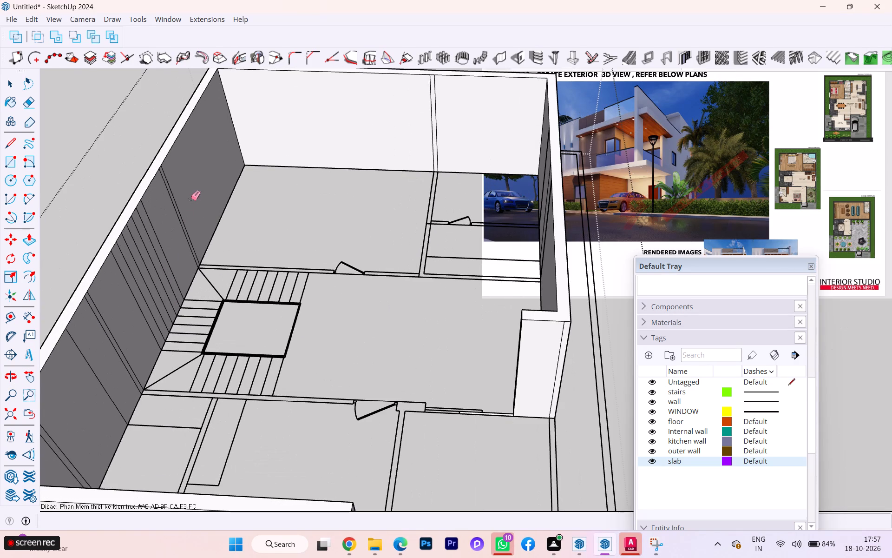
drag(190, 198, 97, 366)
scroll(162, 300, down, 2)
drag(110, 326, 59, 414)
scroll(224, 345, down, 2)
Erase the vertical dividing lines on the inner face of the single-window end wall.
middle_drag(253, 341, 498, 294)
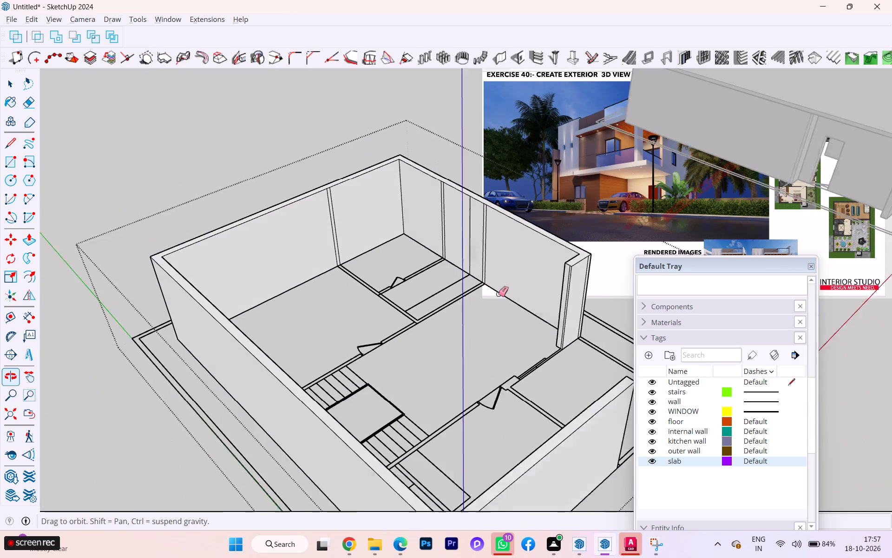
middle_drag(498, 294, 498, 295)
drag(355, 206, 305, 240)
Erase the vertical dividing lines on the inner face of the side wall opposite the staircase.
scroll(151, 326, down, 2)
middle_drag(150, 328, 355, 340)
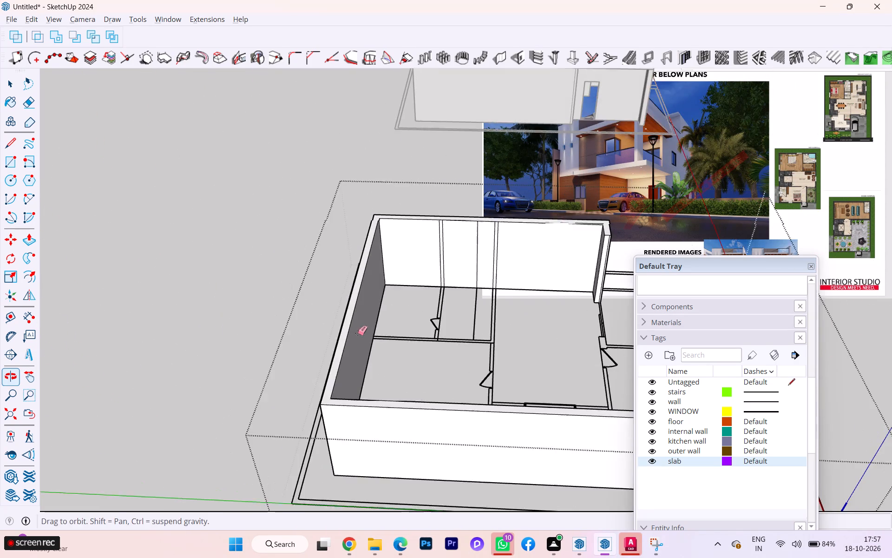
scroll(397, 244, up, 2)
scroll(502, 254, up, 2)
drag(557, 252, 439, 258)
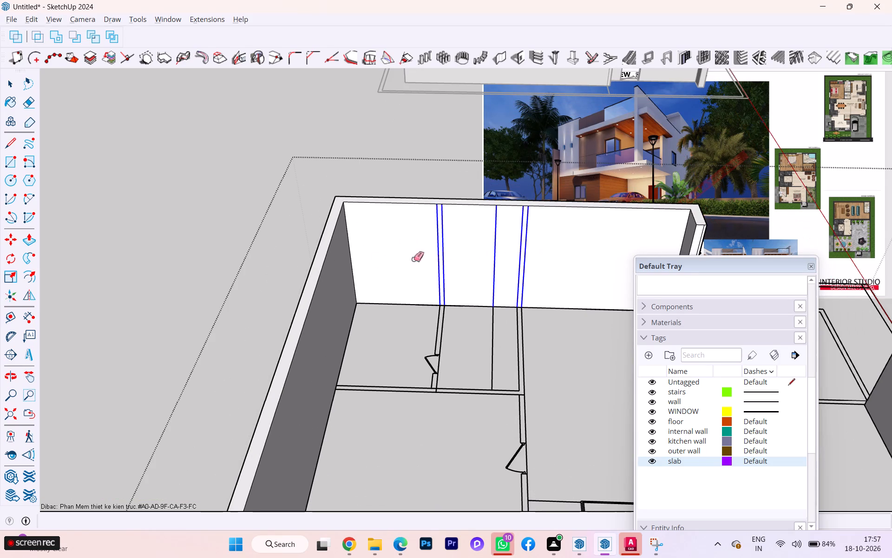
Erase the dividing line on the inner face of the two-window end wall.
scroll(334, 270, down, 9)
middle_drag(359, 306, 198, 339)
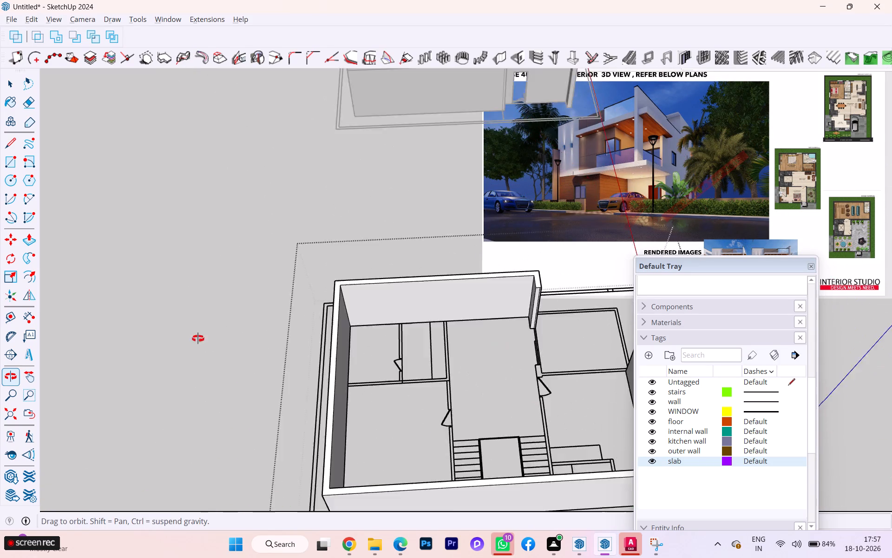
middle_drag(198, 339, 81, 286)
scroll(217, 314, down, 1)
middle_drag(216, 314, 0, 359)
middle_drag(375, 266, 20, 379)
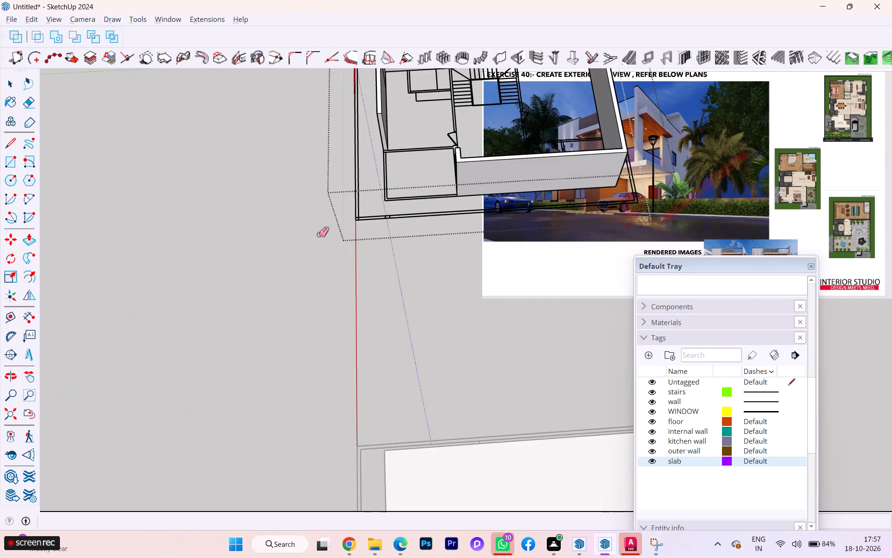
scroll(340, 239, down, 2)
scroll(373, 145, up, 4)
scroll(377, 125, down, 1)
scroll(377, 124, up, 2)
scroll(376, 115, down, 7)
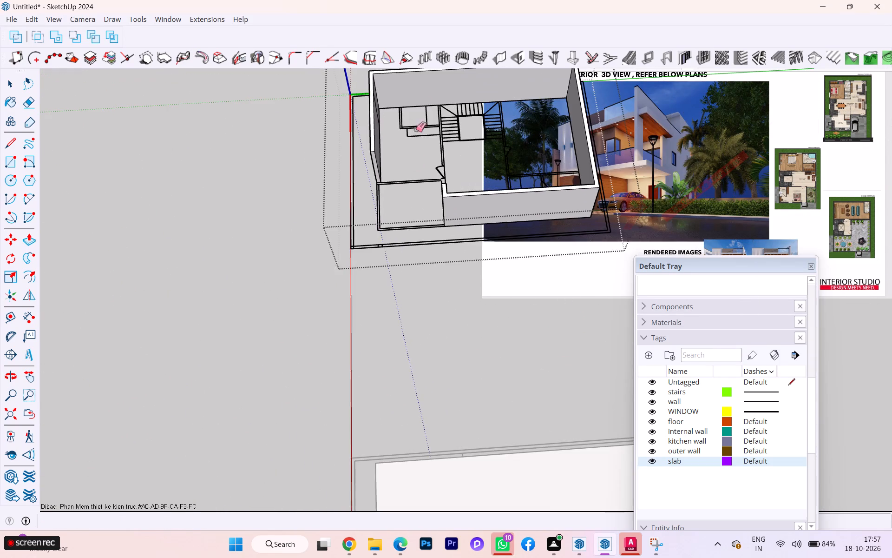
scroll(417, 100, up, 7)
scroll(373, 106, down, 1)
scroll(373, 106, up, 1)
click(356, 101)
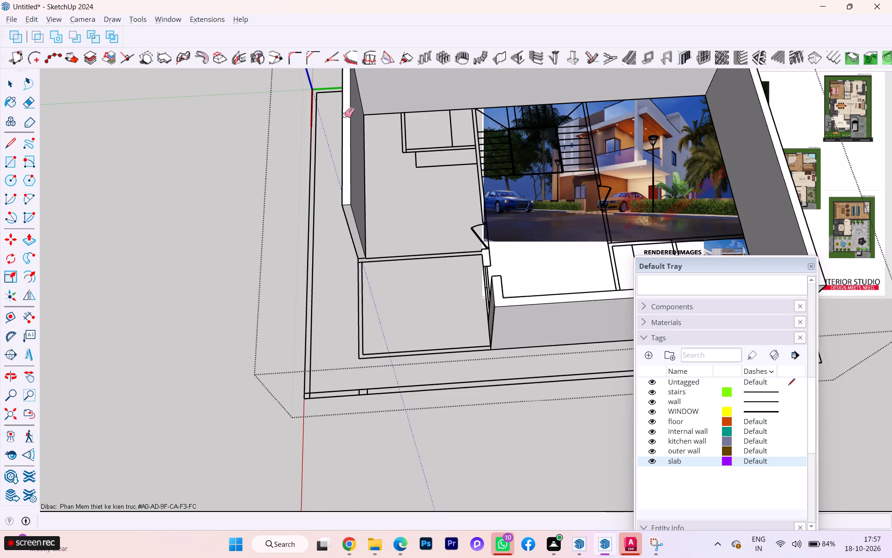
Erase the vertical dividing line on the outer face of the short wall return near its corner.
scroll(287, 166, down, 2)
middle_drag(277, 199, 591, 153)
scroll(433, 252, down, 1)
scroll(428, 254, up, 1)
scroll(420, 259, down, 1)
middle_drag(439, 273, 567, 246)
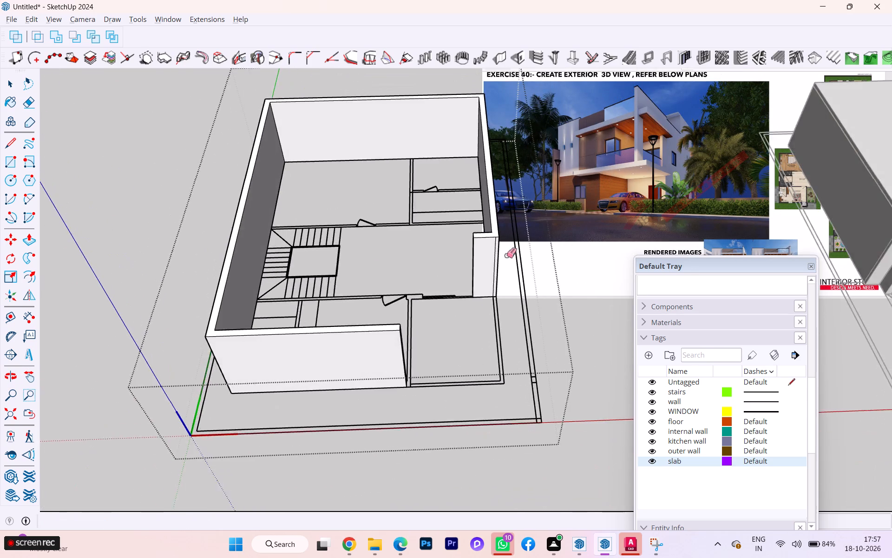
scroll(506, 255, up, 4)
click(493, 247)
Erase the vertical dividing line on the narrow end face of the short wall return.
middle_drag(500, 246, 279, 270)
scroll(498, 246, down, 1)
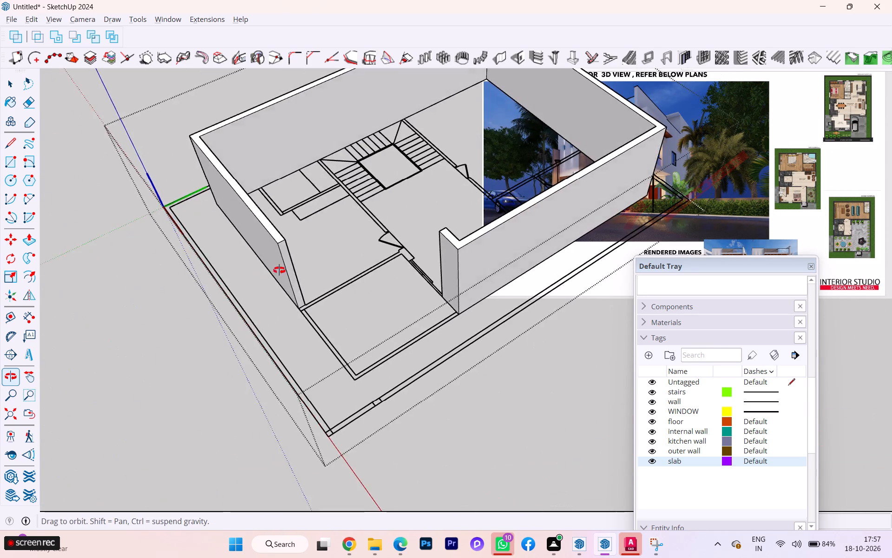
middle_drag(279, 270, 860, 243)
middle_drag(545, 242, 704, 225)
scroll(554, 221, up, 2)
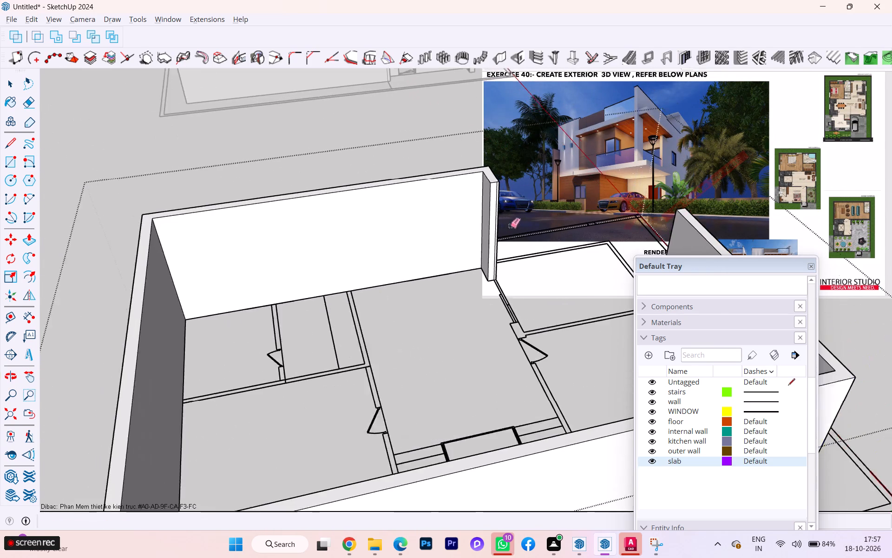
scroll(510, 226, up, 11)
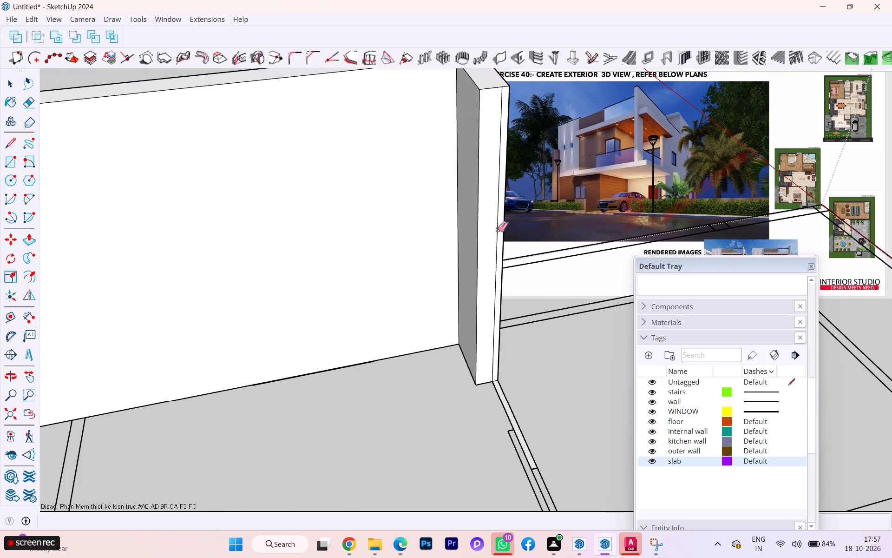
click(498, 229)
Examine the merged outer walls from several sides, check-select their connected geometry, and inspect the internal layout beside the staircase.
scroll(441, 255, down, 2)
scroll(439, 257, up, 1)
middle_drag(451, 258, 302, 273)
scroll(412, 258, down, 2)
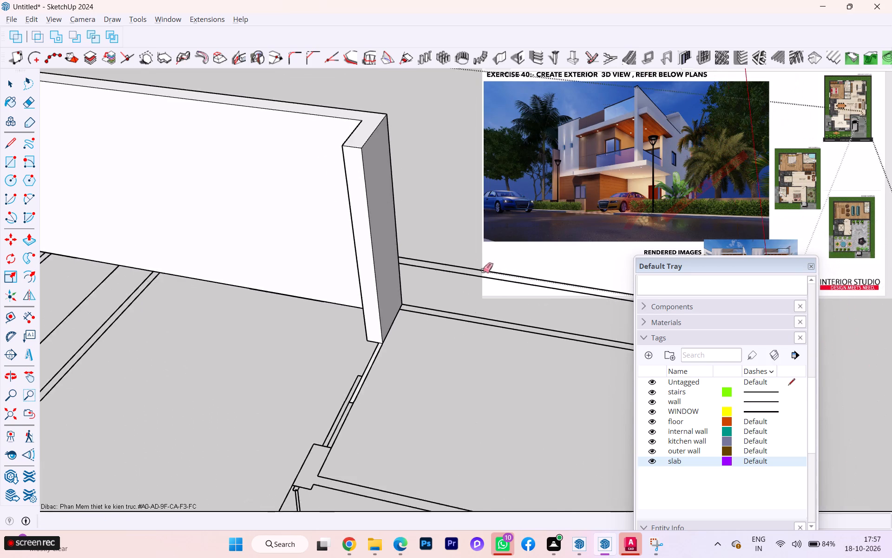
scroll(483, 270, down, 8)
scroll(505, 289, up, 1)
scroll(502, 290, down, 6)
scroll(387, 323, down, 1)
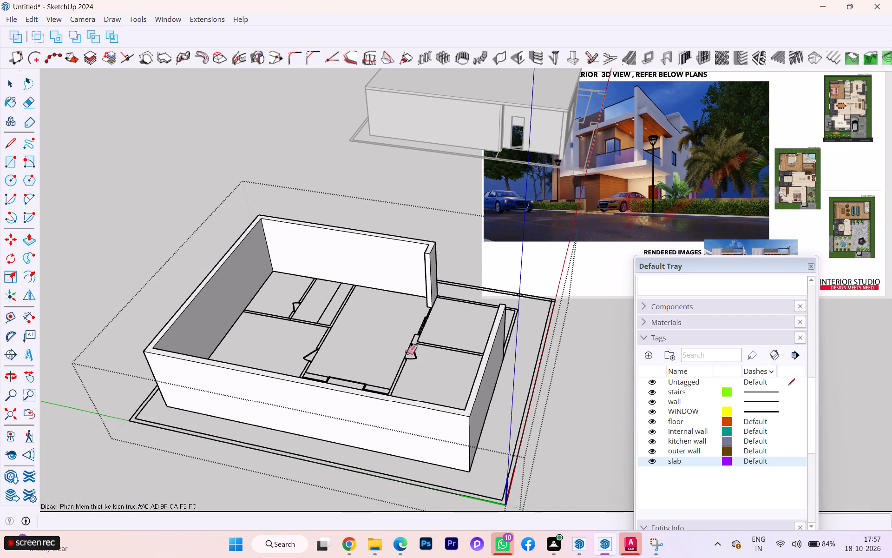
key(space)
triple_click(469, 414)
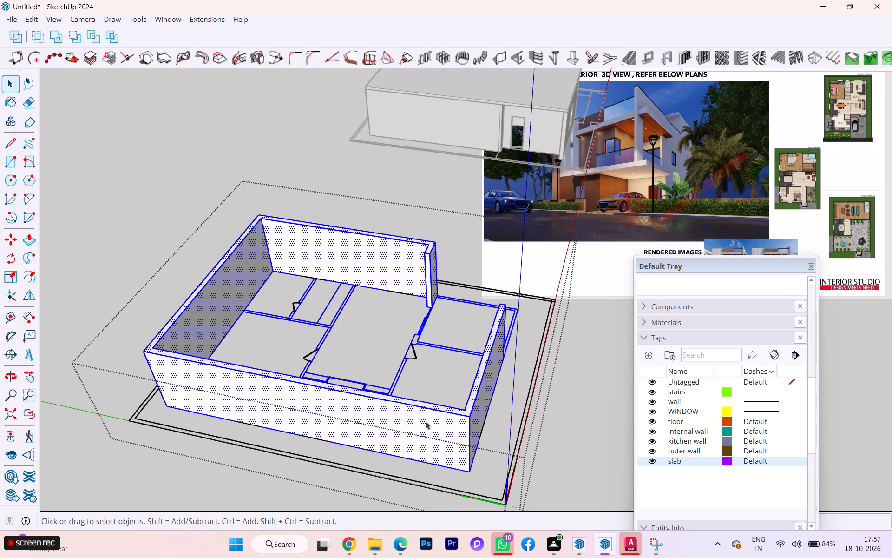
click(265, 467)
scroll(413, 452, down, 1)
middle_drag(413, 451, 180, 434)
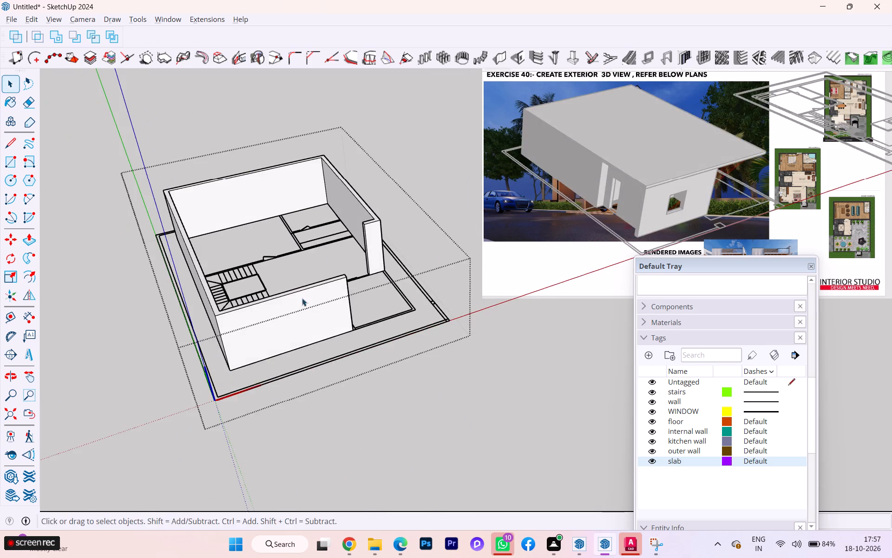
scroll(310, 292, up, 5)
middle_drag(390, 291, 223, 345)
scroll(377, 294, down, 1)
middle_drag(361, 228, 411, 288)
scroll(393, 228, up, 8)
scroll(435, 253, down, 2)
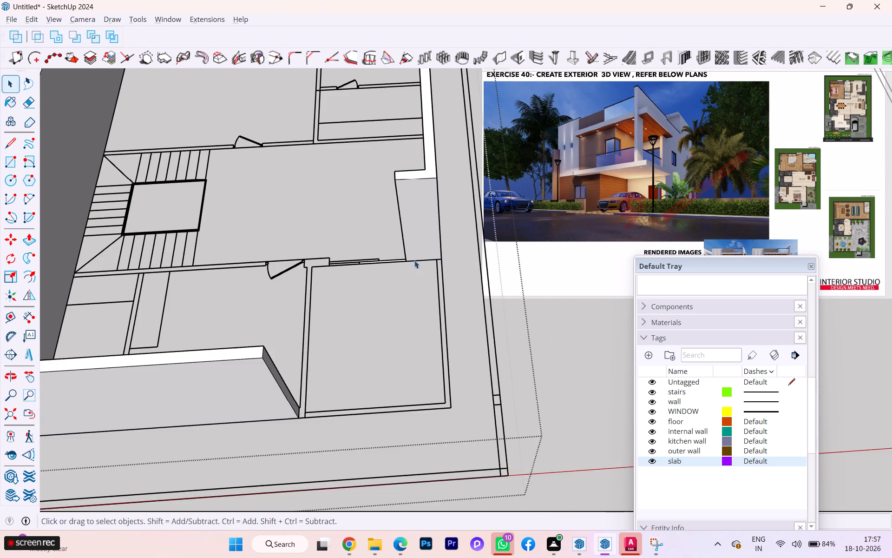
scroll(374, 259, down, 1)
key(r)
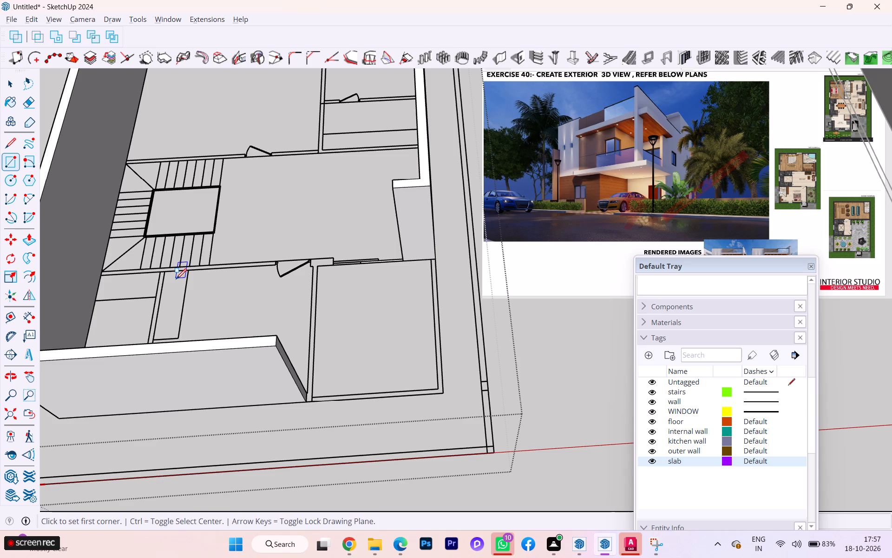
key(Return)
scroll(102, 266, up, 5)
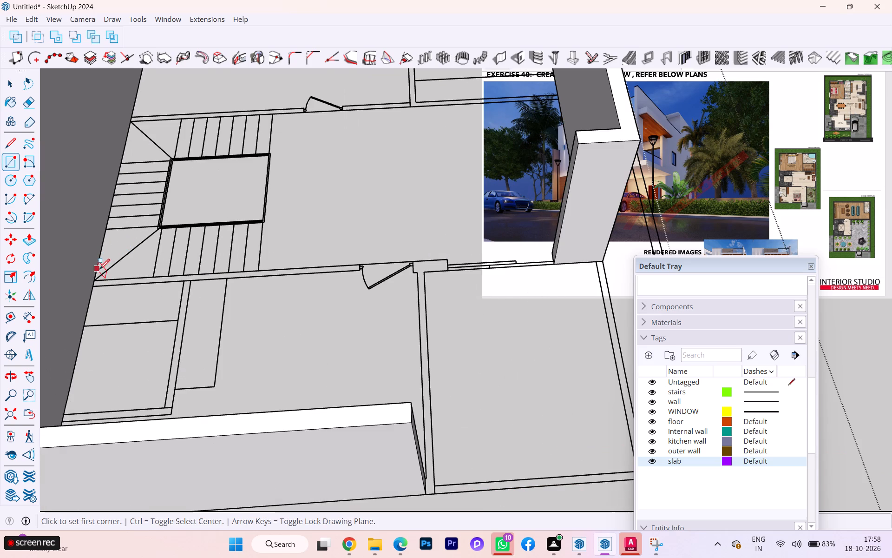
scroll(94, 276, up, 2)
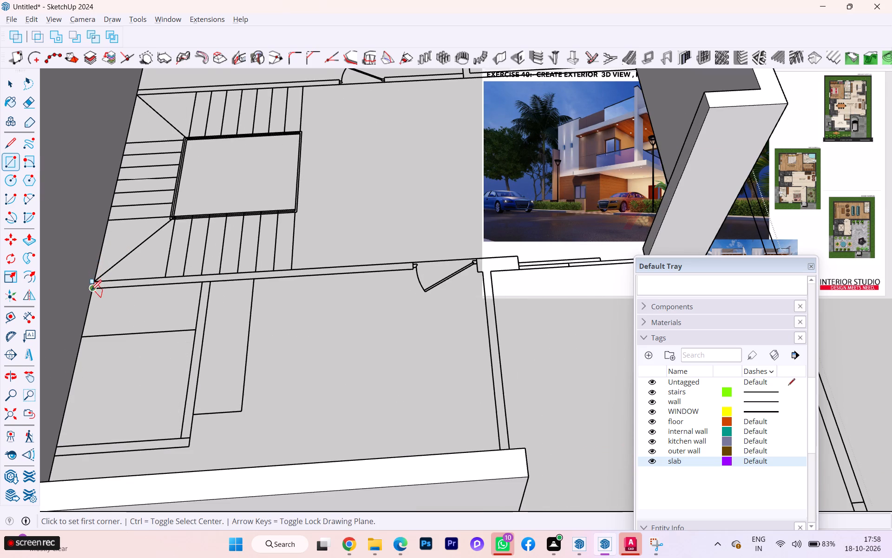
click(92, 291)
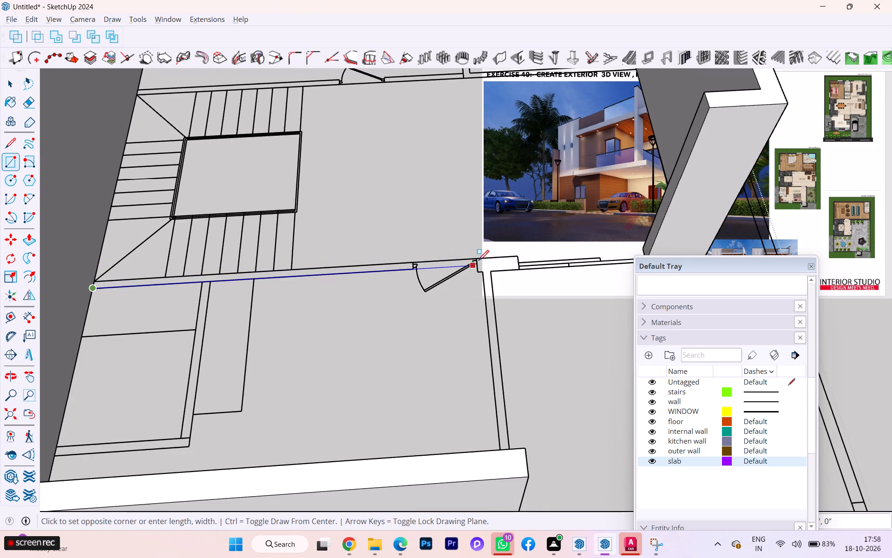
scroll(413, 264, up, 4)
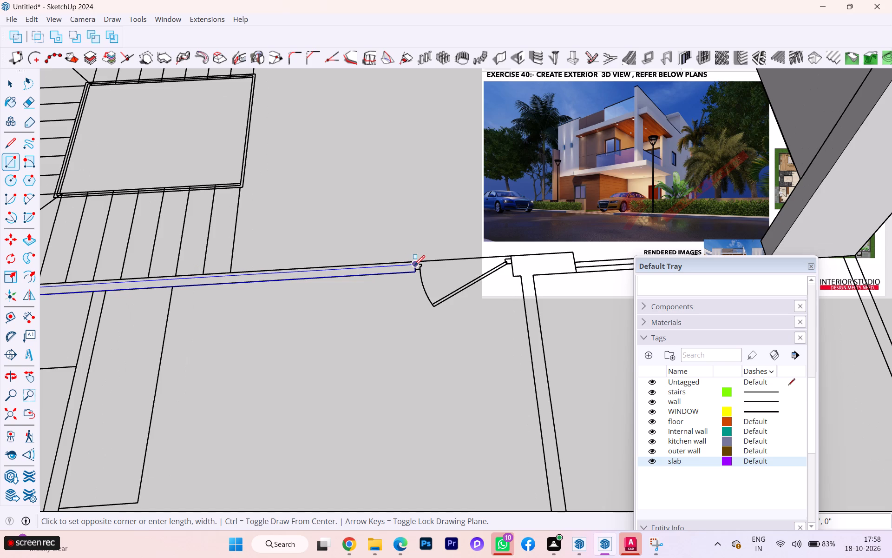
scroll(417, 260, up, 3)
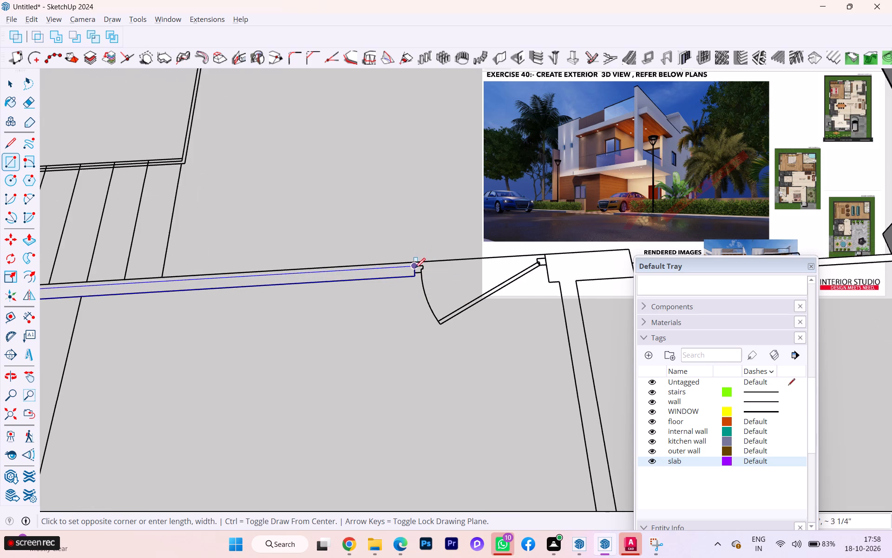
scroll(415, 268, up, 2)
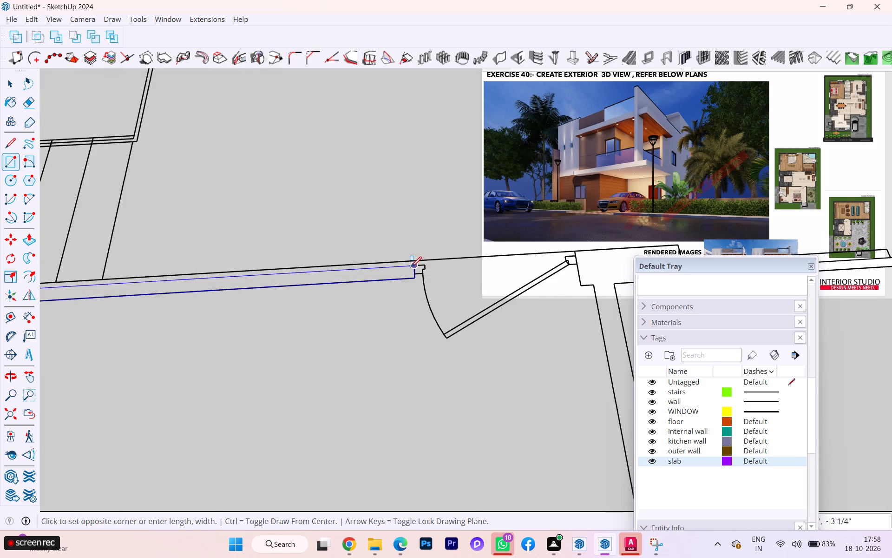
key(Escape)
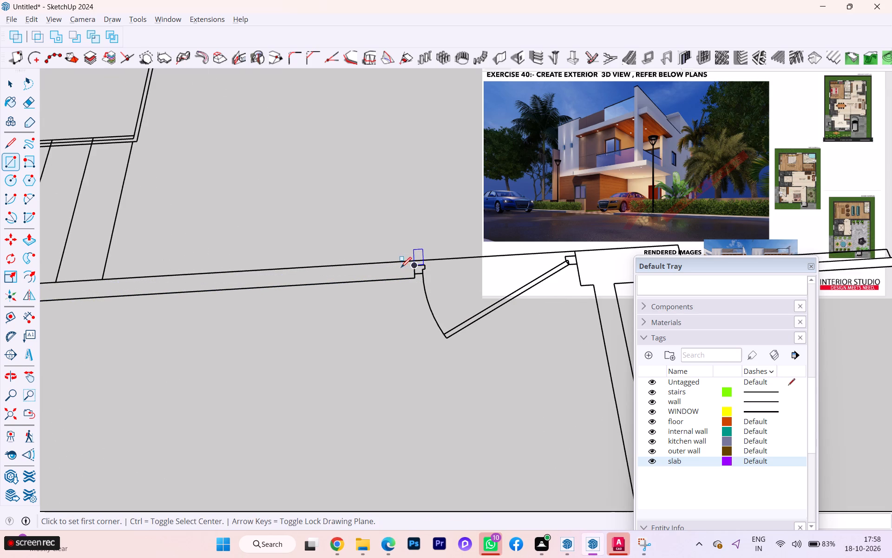
Draw a 4 1/2" wide rectangle over the internal wall beside the stairs, from the outer wall to the door opening.
scroll(398, 259, down, 2)
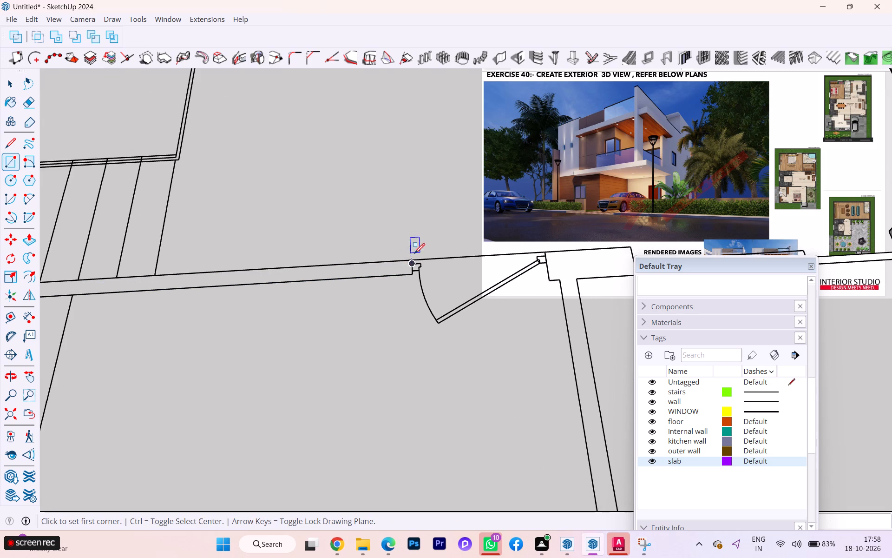
scroll(421, 252, down, 8)
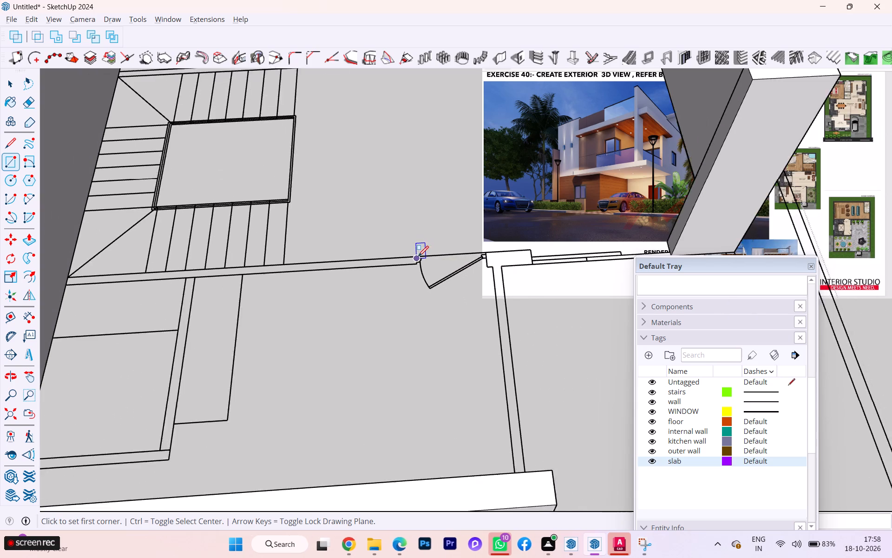
scroll(139, 282, up, 2)
scroll(98, 282, up, 3)
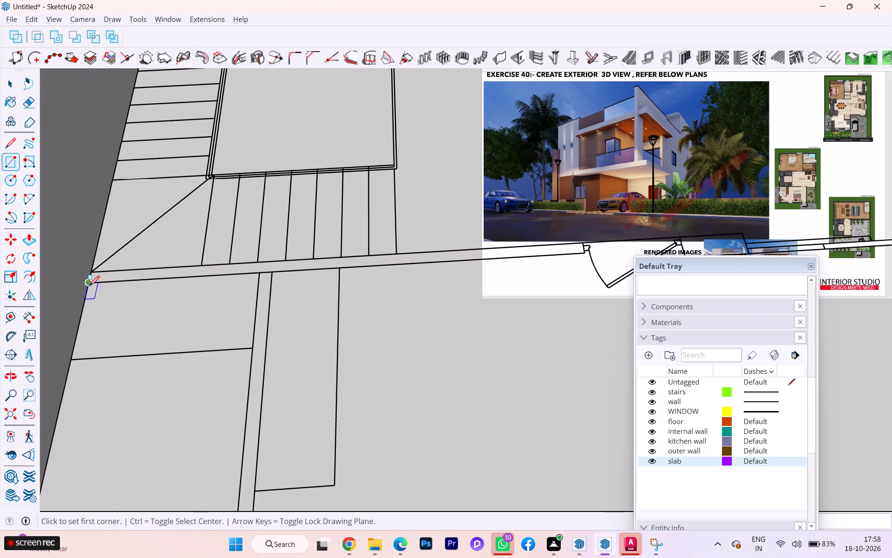
click(88, 286)
scroll(546, 243, up, 5)
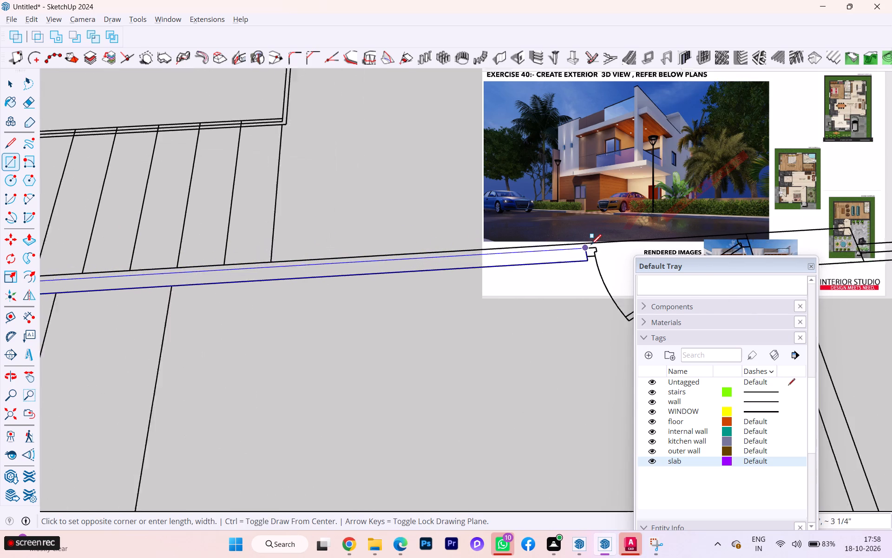
scroll(591, 245, up, 1)
scroll(590, 245, down, 1)
scroll(590, 245, up, 1)
click(582, 242)
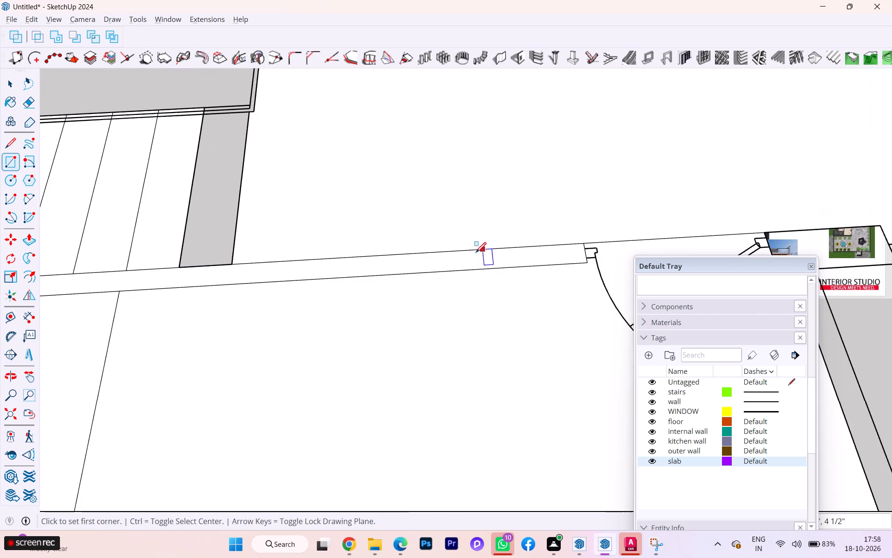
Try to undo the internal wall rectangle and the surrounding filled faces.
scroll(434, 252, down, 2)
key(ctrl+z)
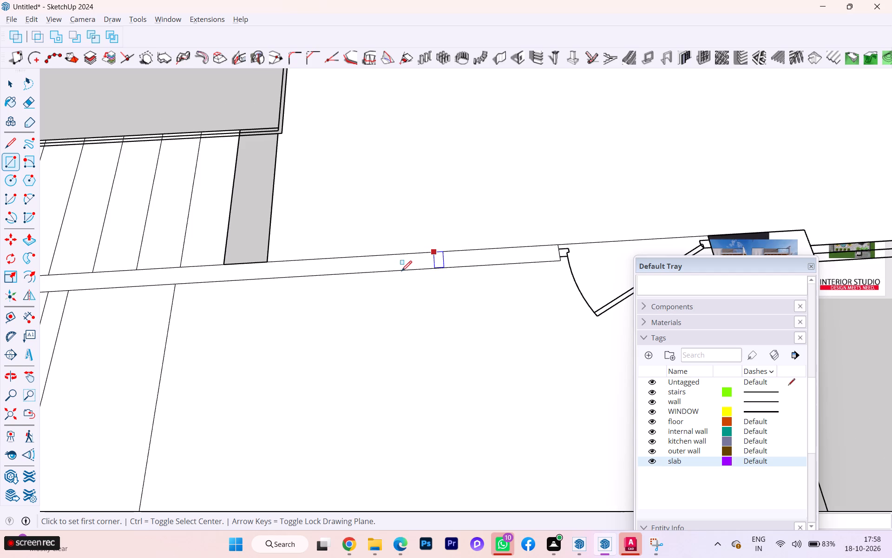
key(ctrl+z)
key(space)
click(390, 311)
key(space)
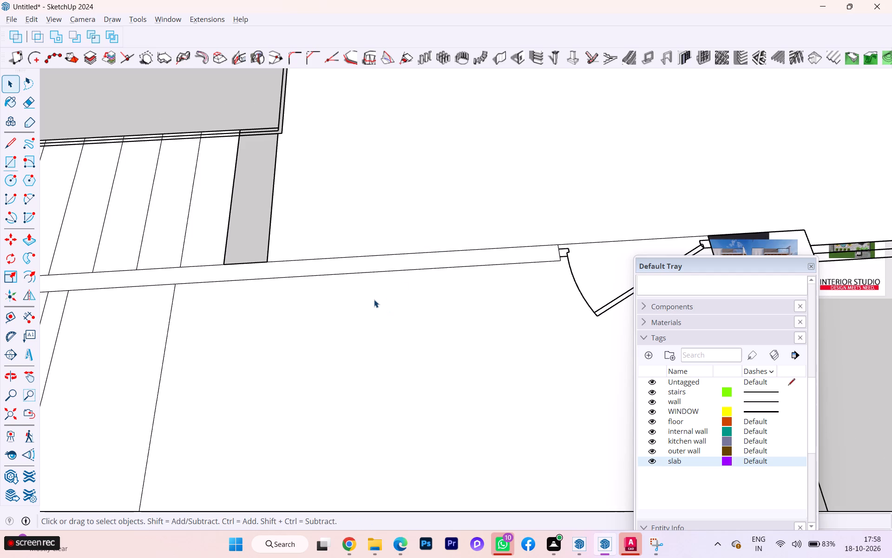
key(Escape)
Reopen the plan group and delete the unwanted floor faces on both sides of the internal wall, including the wardrobe and small-room faces.
click(369, 310)
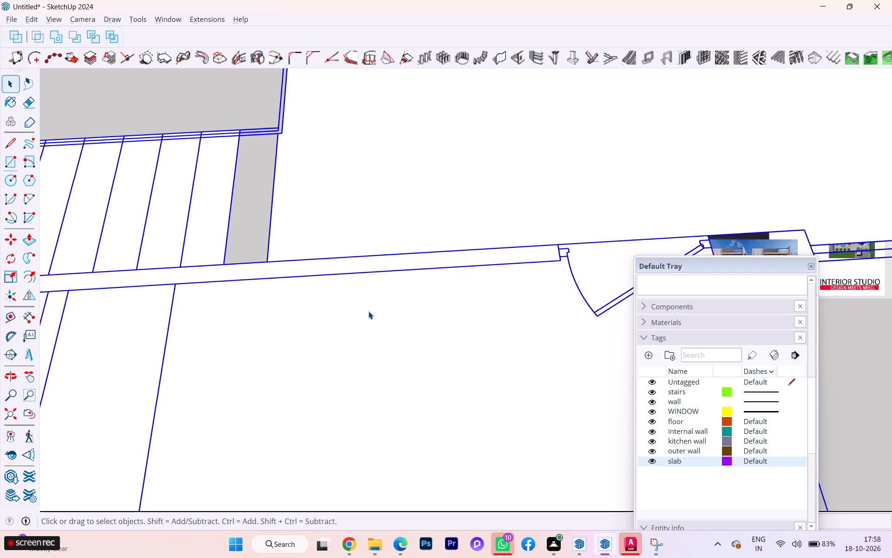
double_click(359, 323)
click(353, 330)
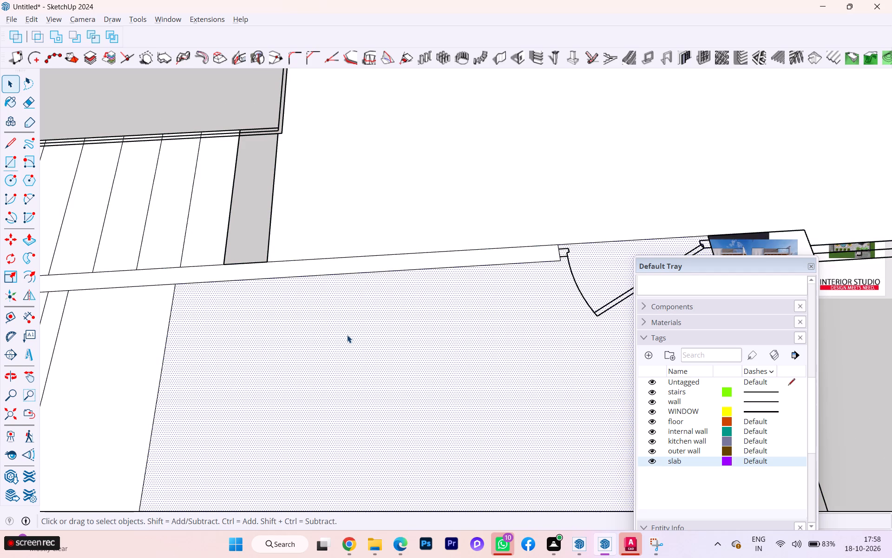
key(Delete)
click(395, 159)
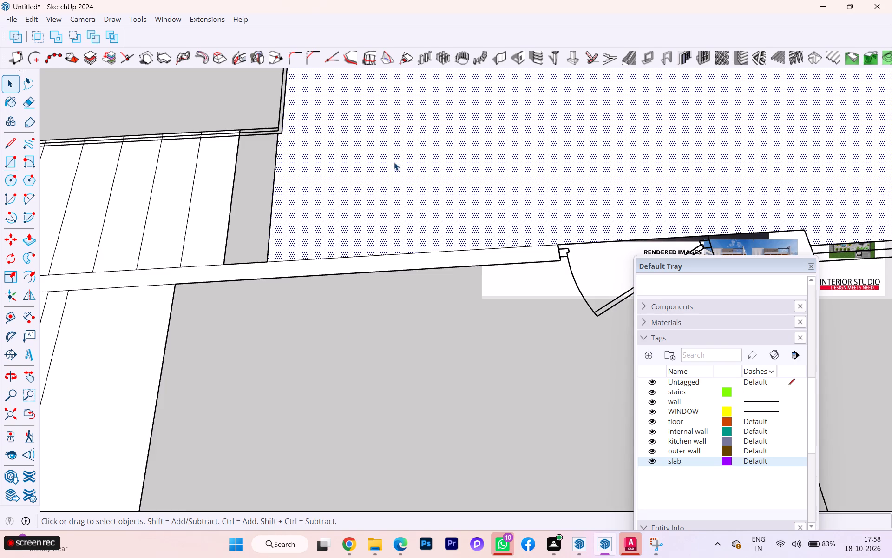
key(Delete)
scroll(368, 274, down, 6)
scroll(355, 310, down, 7)
click(250, 334)
key(Delete)
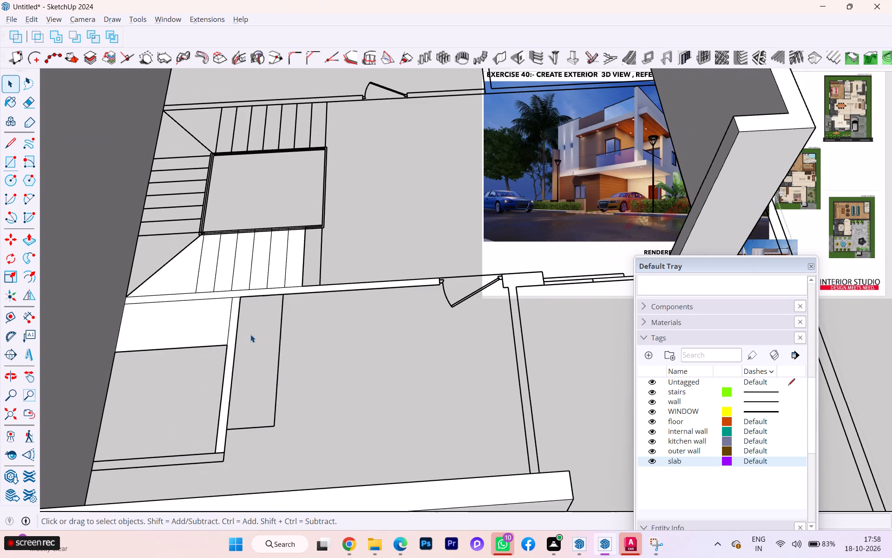
click(202, 326)
key(Delete)
Delete the filled tread faces of the stair flight next to the internal wall, keeping the wall faces.
scroll(233, 336, up, 2)
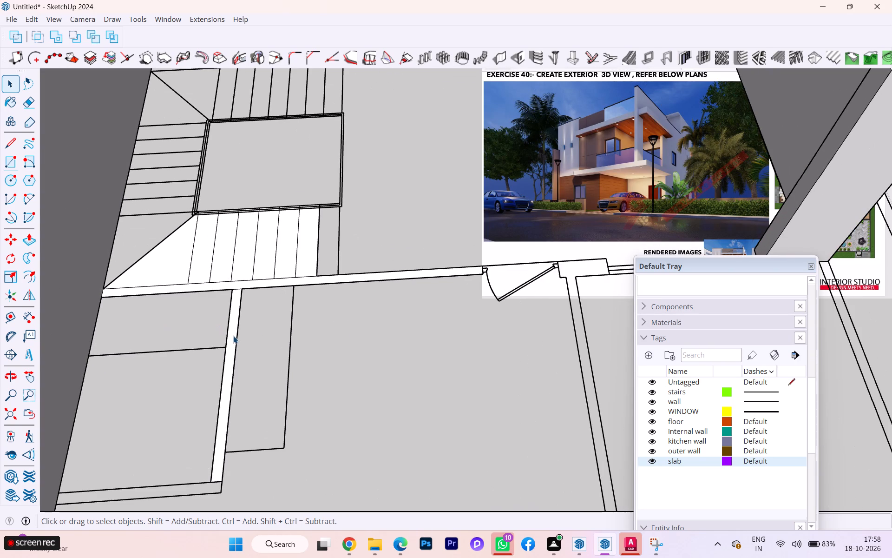
scroll(233, 337, down, 4)
scroll(240, 281, up, 2)
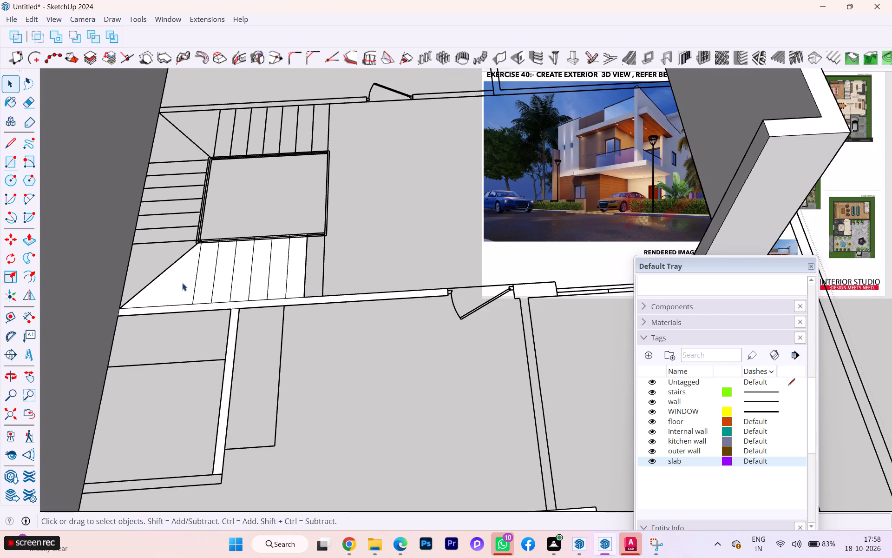
ctrl+click(178, 286)
ctrl+click(207, 280)
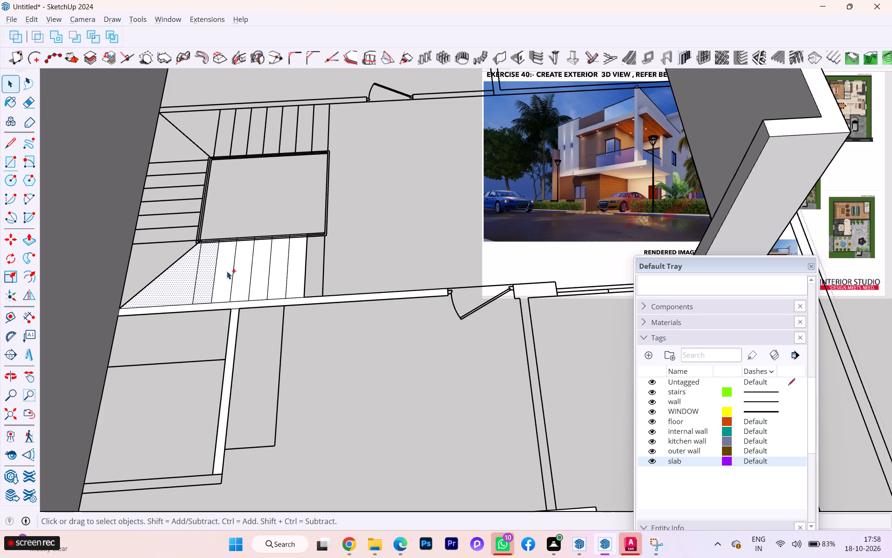
ctrl+click(227, 271)
ctrl+click(246, 269)
ctrl+click(256, 265)
ctrl+click(273, 259)
ctrl+click(294, 255)
key(Delete)
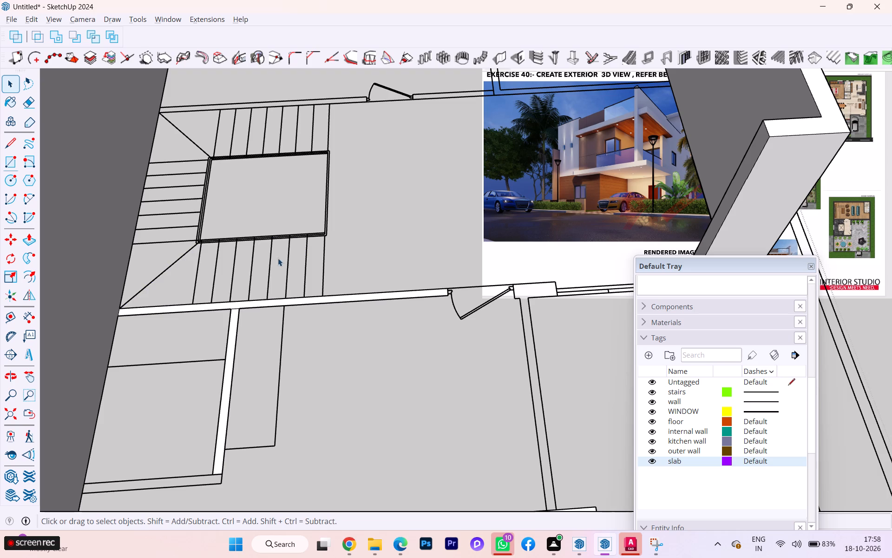
Examine the internal wall layout around the staircase and the small room beside it from angled views.
scroll(189, 300, down, 2)
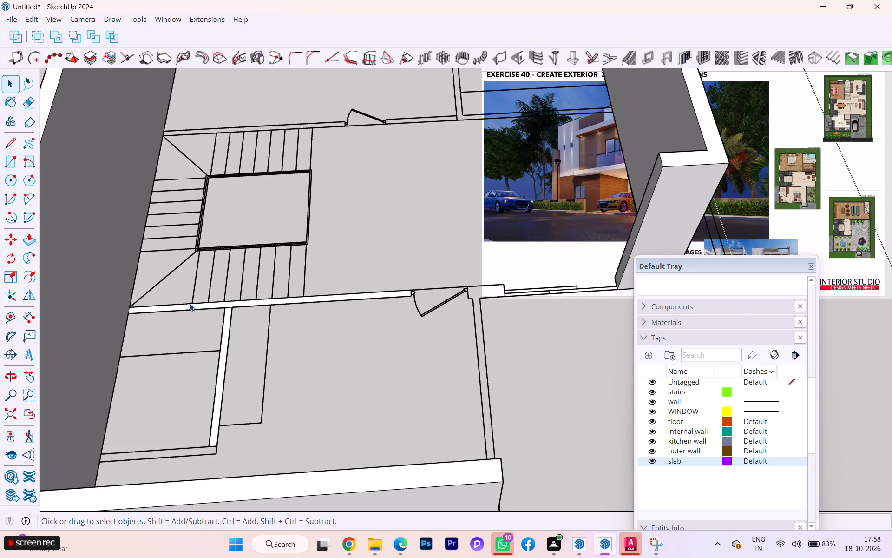
scroll(190, 303, down, 4)
middle_drag(185, 336, 164, 222)
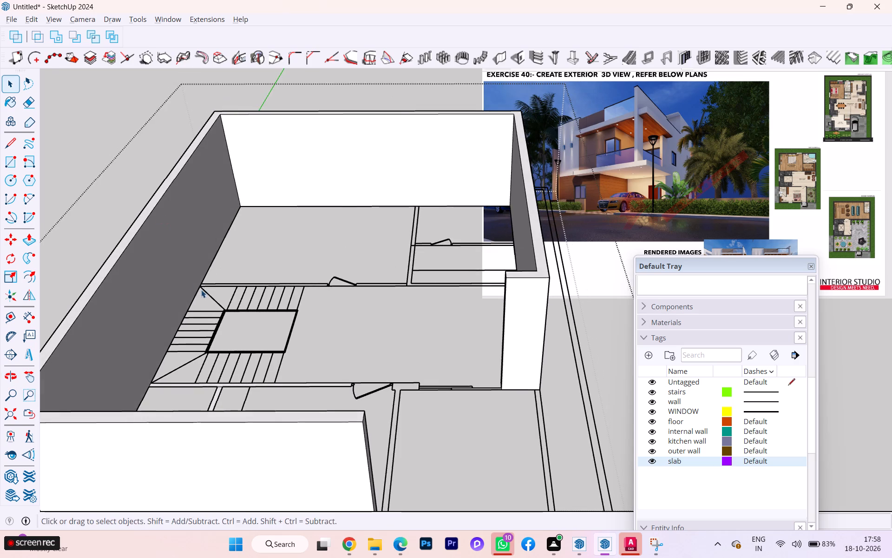
scroll(227, 311, down, 1)
middle_drag(224, 320, 145, 378)
scroll(174, 348, up, 1)
scroll(174, 348, down, 1)
scroll(174, 347, up, 3)
scroll(181, 353, down, 1)
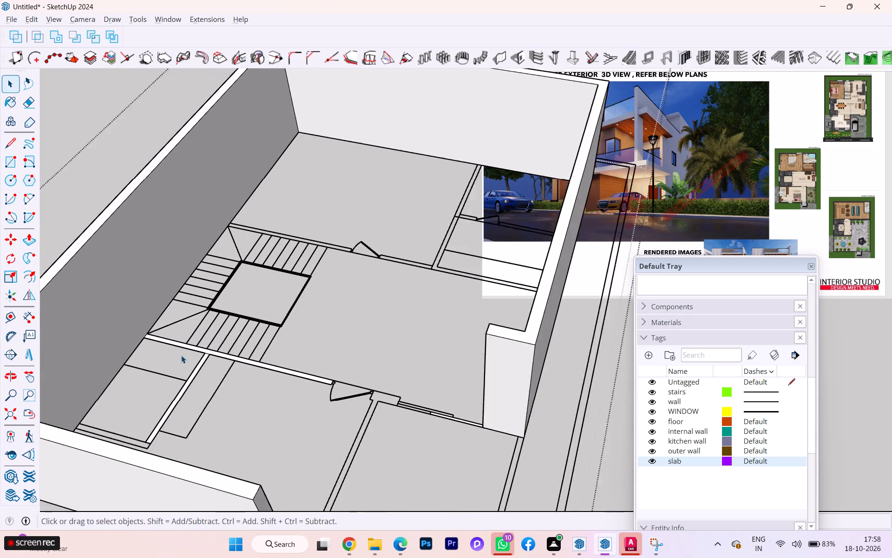
scroll(181, 355, down, 1)
middle_drag(179, 364, 171, 389)
key(Escape)
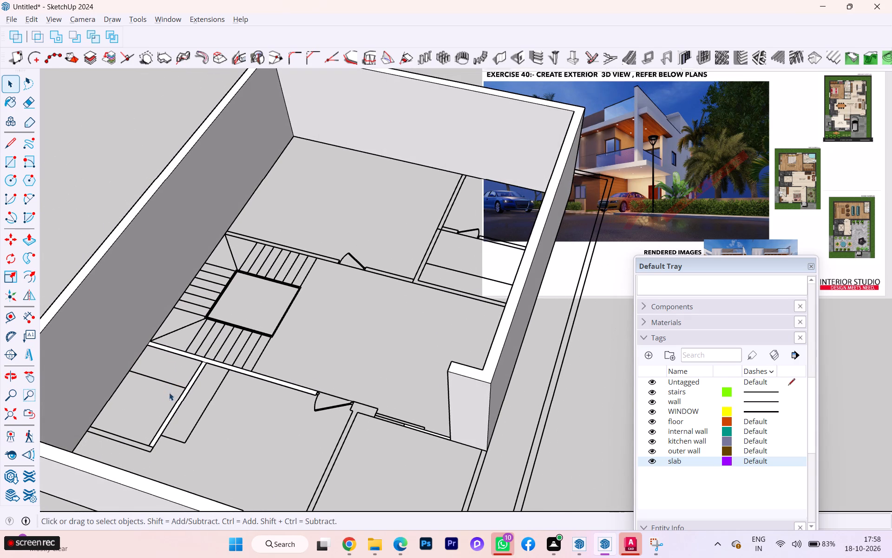
scroll(160, 414, up, 2)
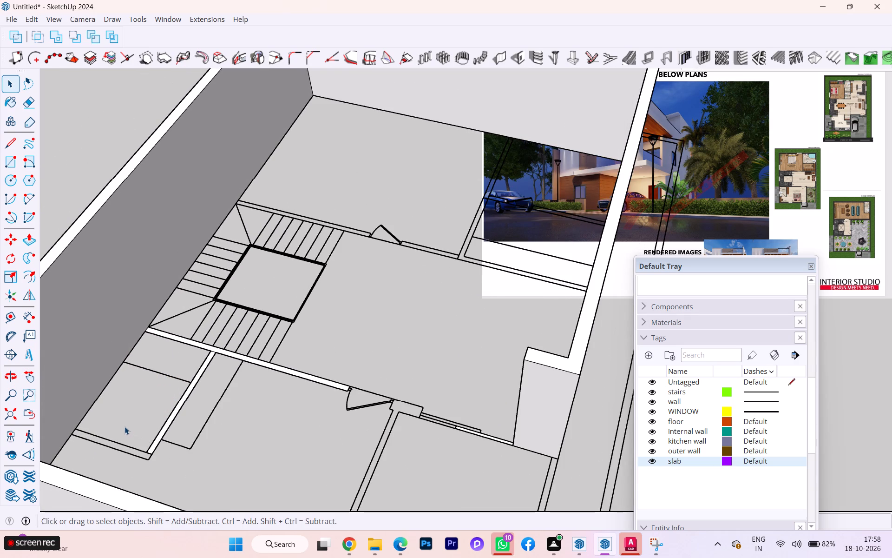
scroll(118, 452, up, 1)
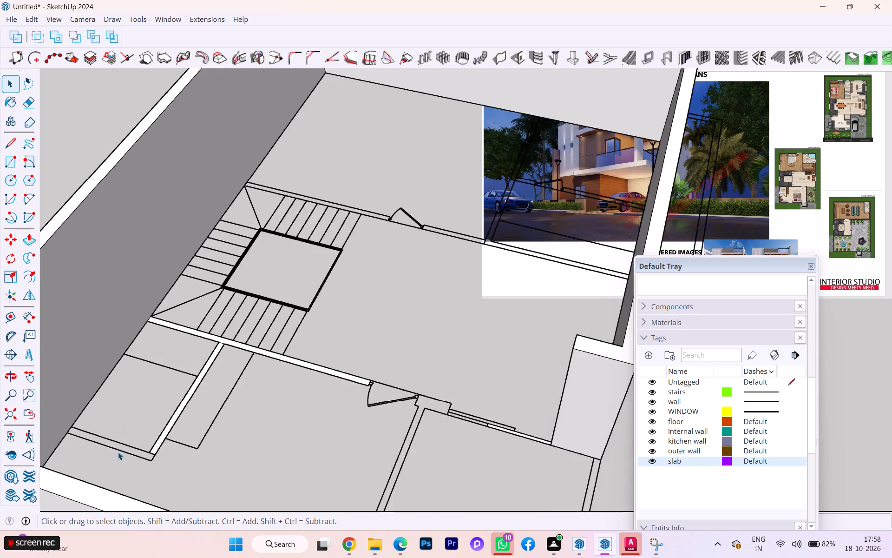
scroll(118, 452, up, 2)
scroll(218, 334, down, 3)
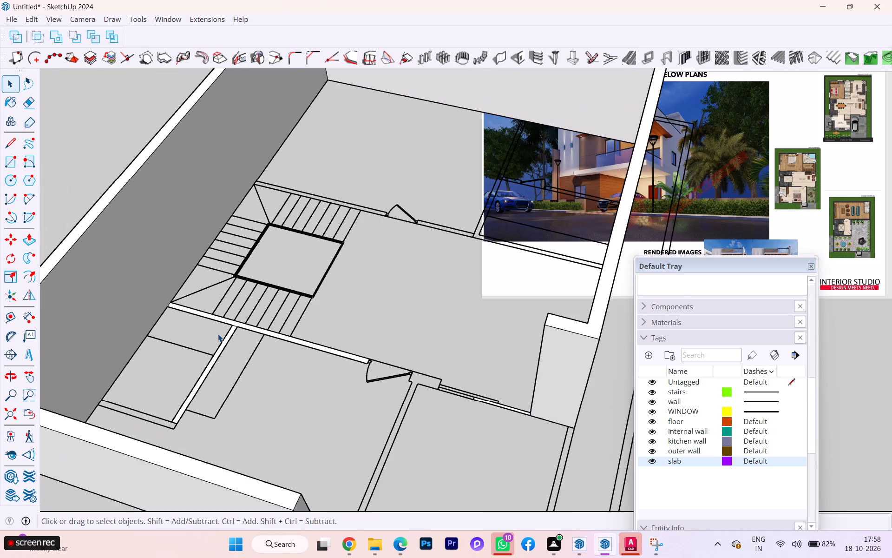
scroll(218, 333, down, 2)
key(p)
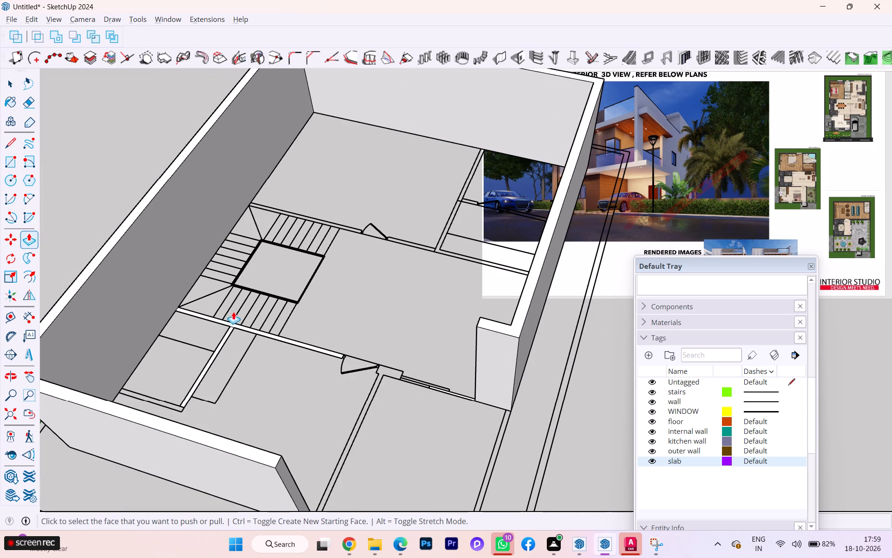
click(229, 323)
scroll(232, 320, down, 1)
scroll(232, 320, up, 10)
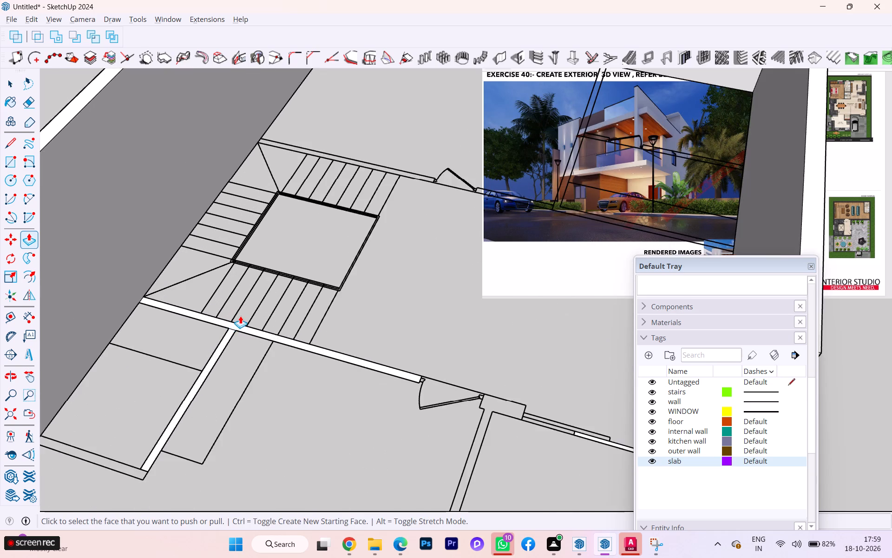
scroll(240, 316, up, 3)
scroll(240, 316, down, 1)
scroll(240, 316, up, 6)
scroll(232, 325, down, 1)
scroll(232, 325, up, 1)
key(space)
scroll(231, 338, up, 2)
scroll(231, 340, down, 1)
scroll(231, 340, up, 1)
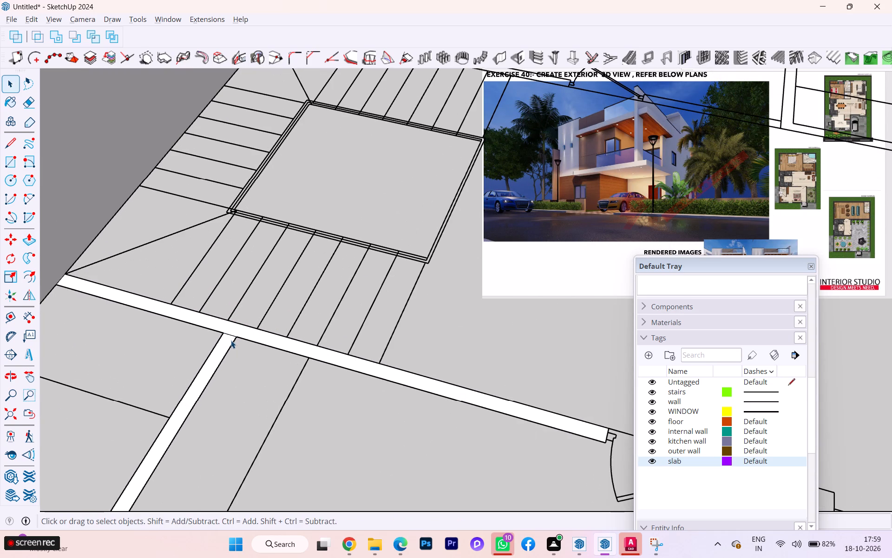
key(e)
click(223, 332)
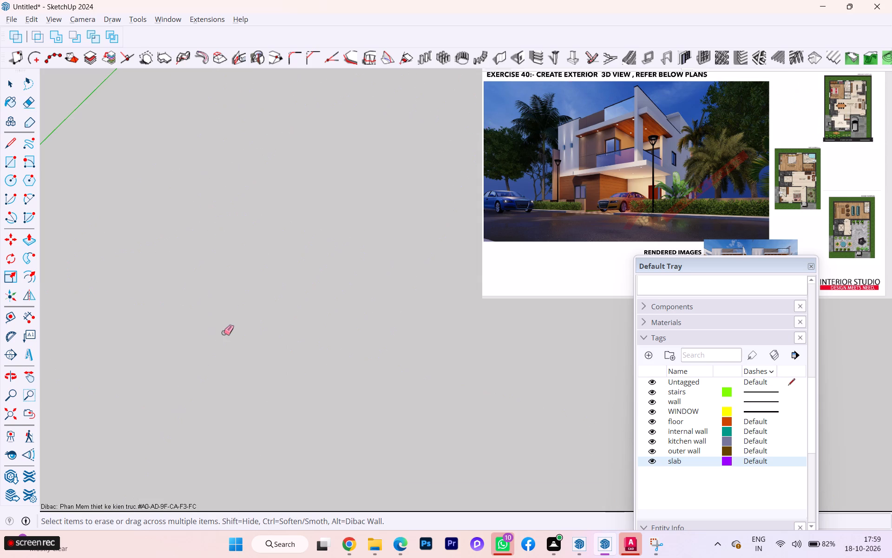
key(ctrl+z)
Open the plan group and erase the short edge where the small-room wall meets the long internal wall beside the stairs.
key(space)
double_click(233, 330)
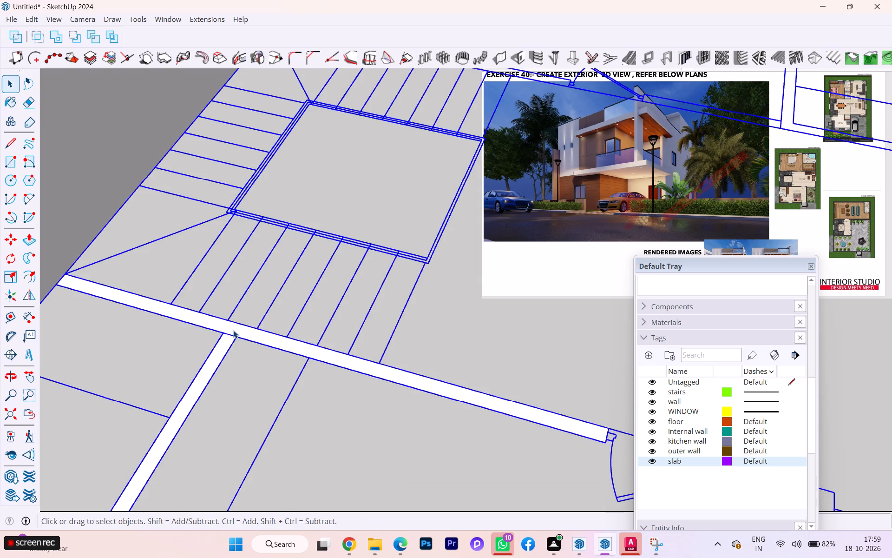
key(e)
click(229, 333)
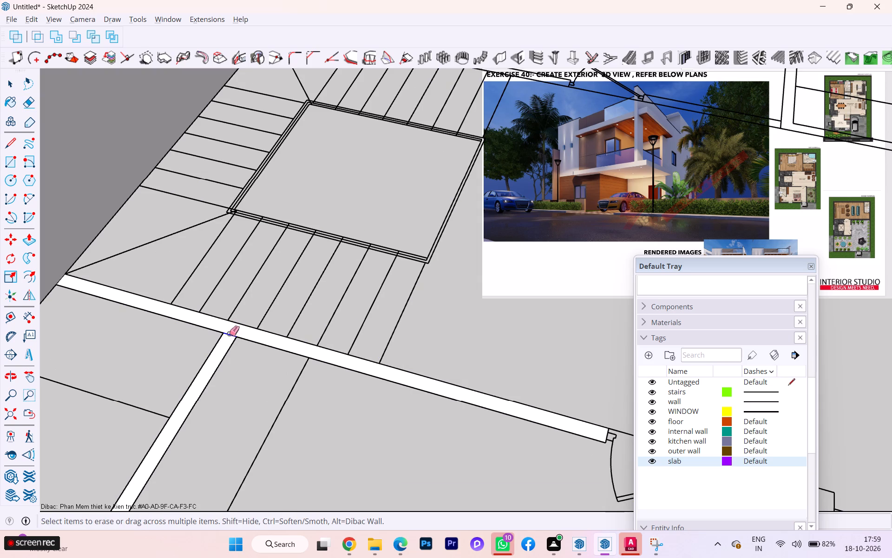
Push/Pull the joined internal wall face beside the stairs up to the top of the outer walls.
key(p)
click(225, 322)
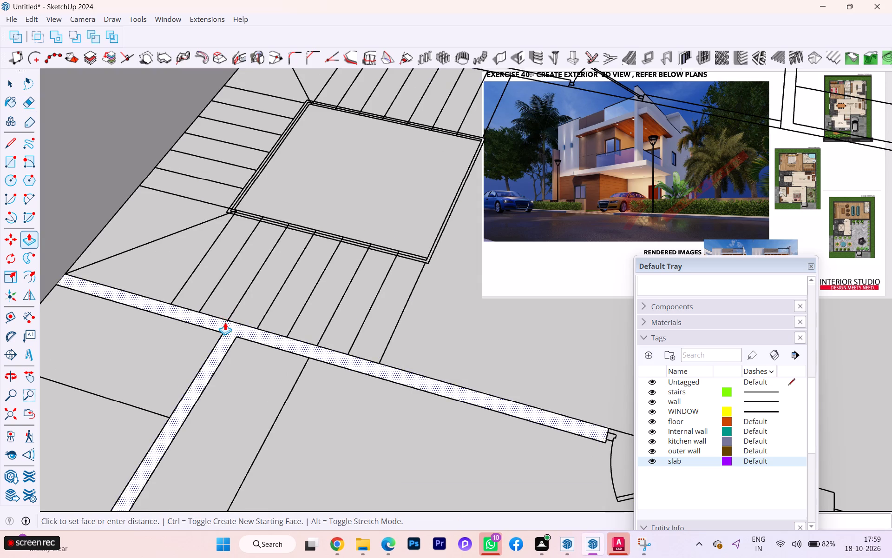
scroll(206, 253, up, 1)
scroll(207, 253, down, 5)
scroll(174, 205, down, 3)
scroll(203, 208, up, 2)
scroll(216, 209, down, 3)
scroll(245, 217, up, 1)
scroll(245, 217, down, 5)
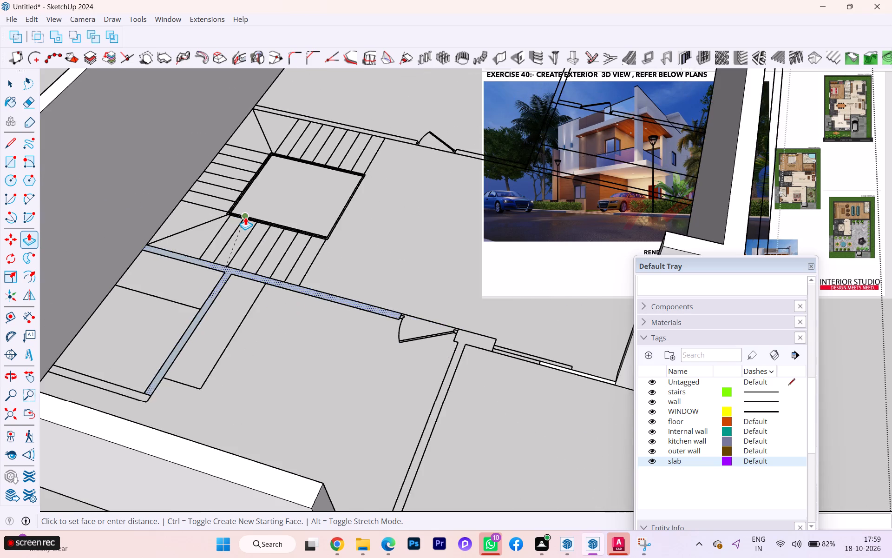
scroll(245, 217, down, 1)
click(65, 121)
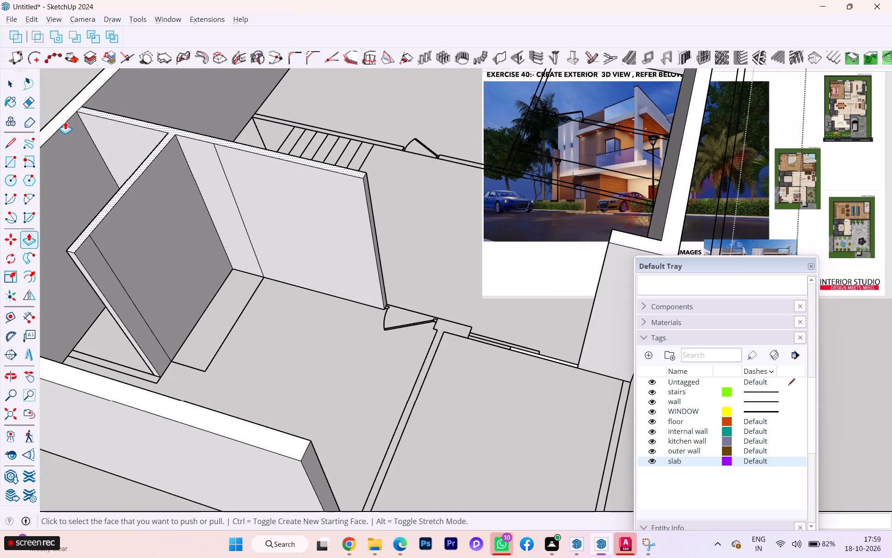
Erase the stray vertical lines on the raised small-room wall and the adjoining long wall, on the side facing the larger room.
key(grave)
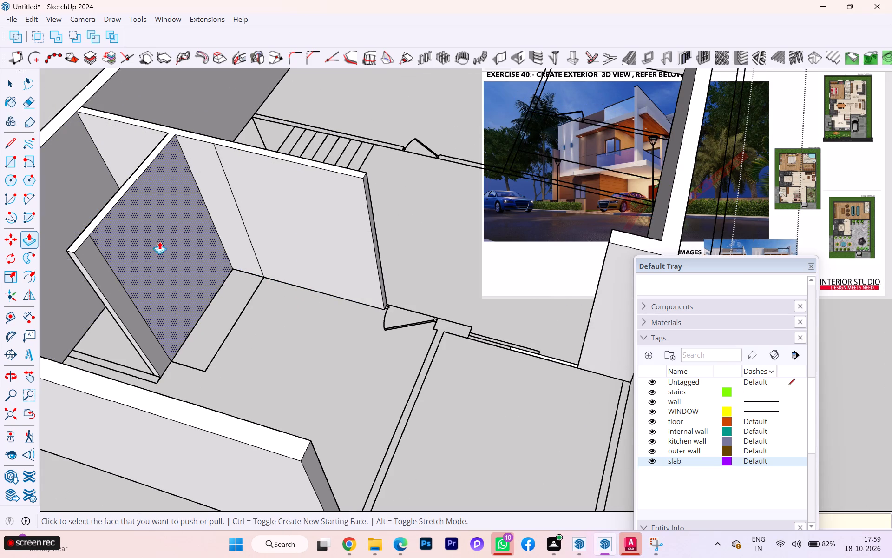
key(space)
key(e)
click(115, 270)
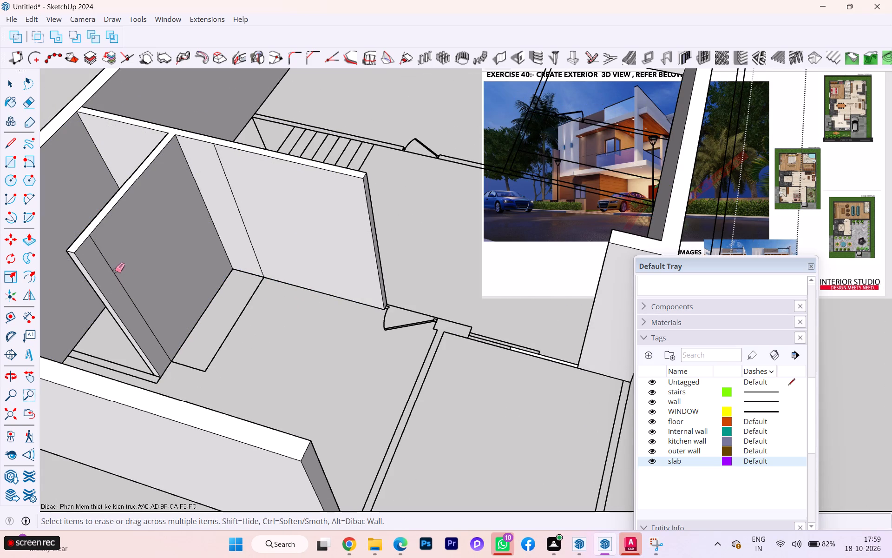
click(116, 268)
click(108, 272)
click(112, 264)
key(space)
double_click(113, 268)
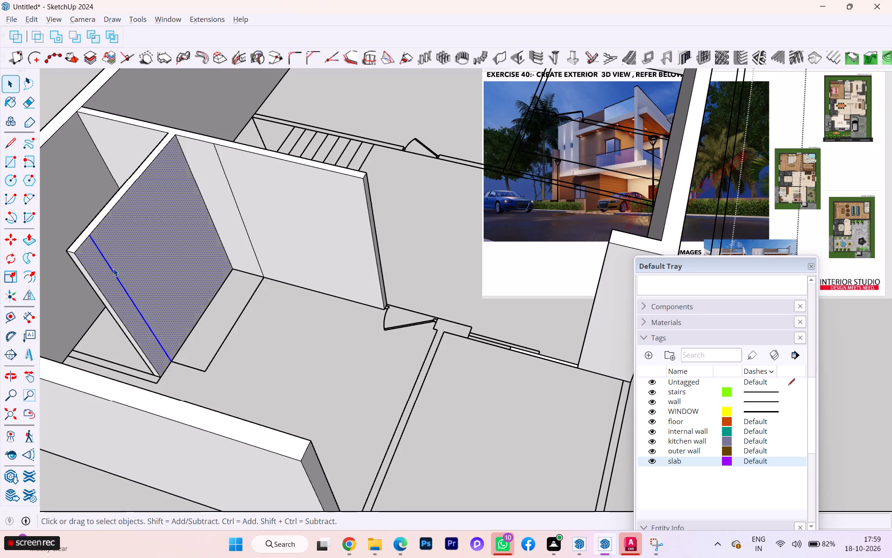
key(Escape)
key(e)
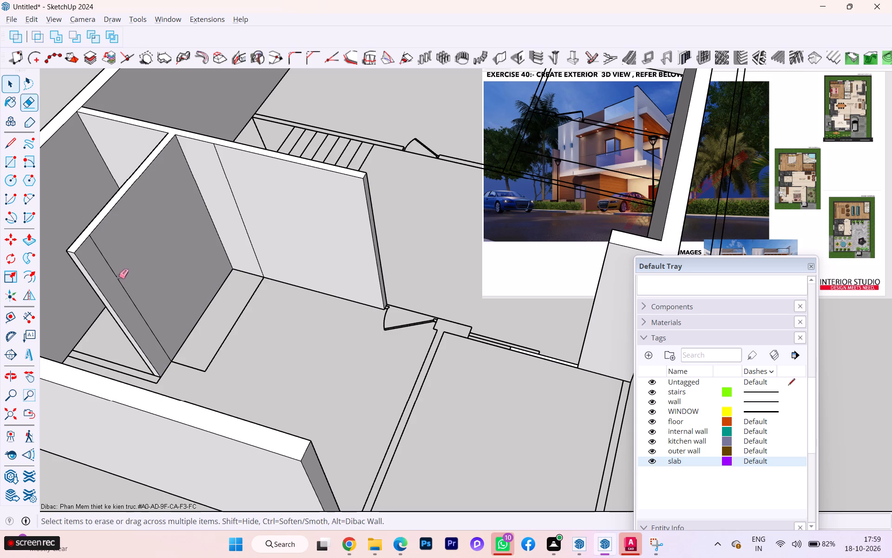
click(117, 275)
key(ctrl+z)
key(space)
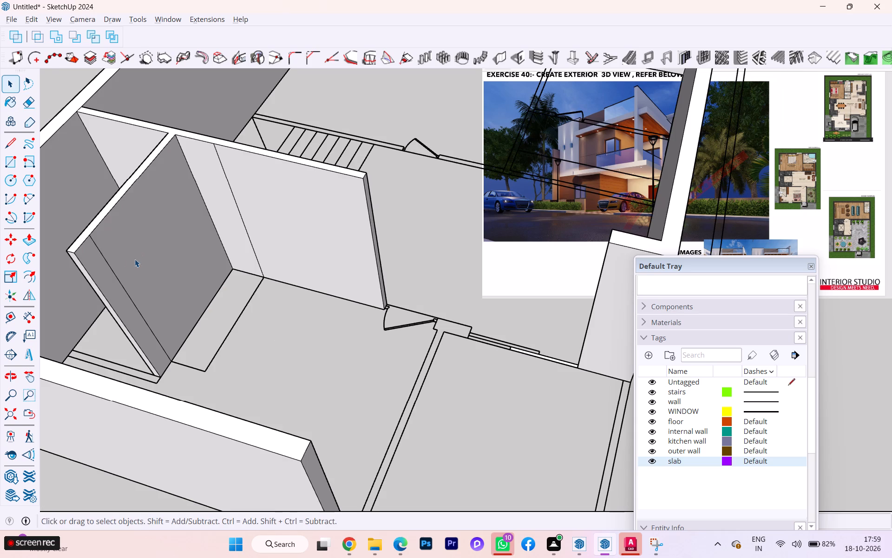
double_click(128, 251)
key(e)
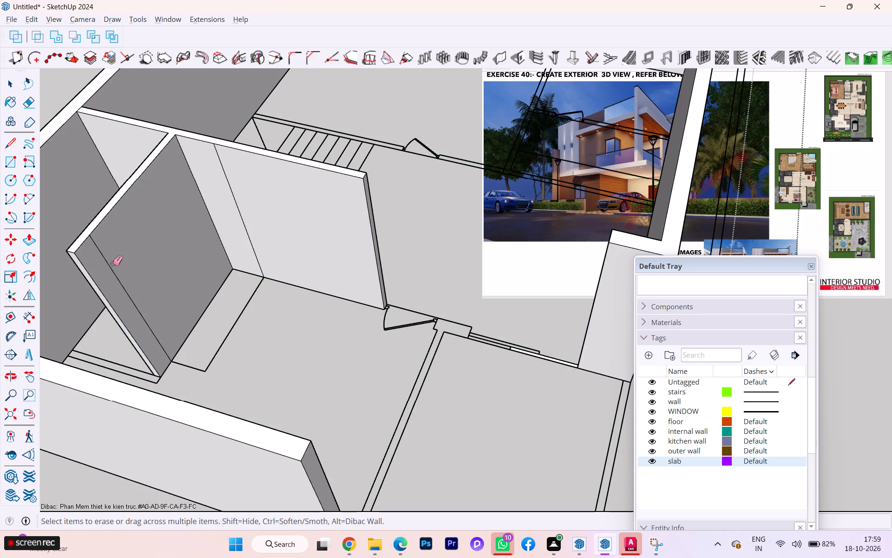
click(109, 267)
click(230, 189)
Erase the stray vertical line on the opposite side of the small-room wall.
scroll(230, 203, down, 2)
middle_drag(257, 208, 321, 198)
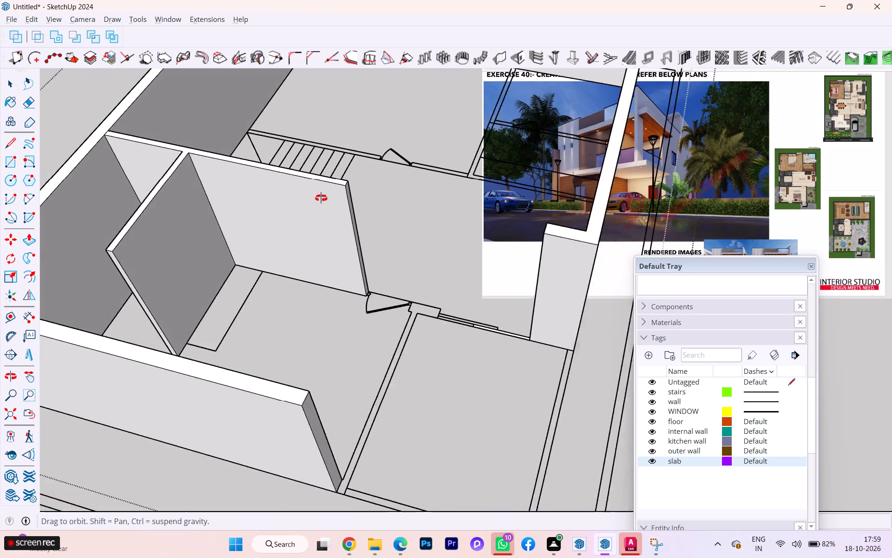
middle_drag(321, 198, 457, 158)
middle_drag(302, 230, 395, 210)
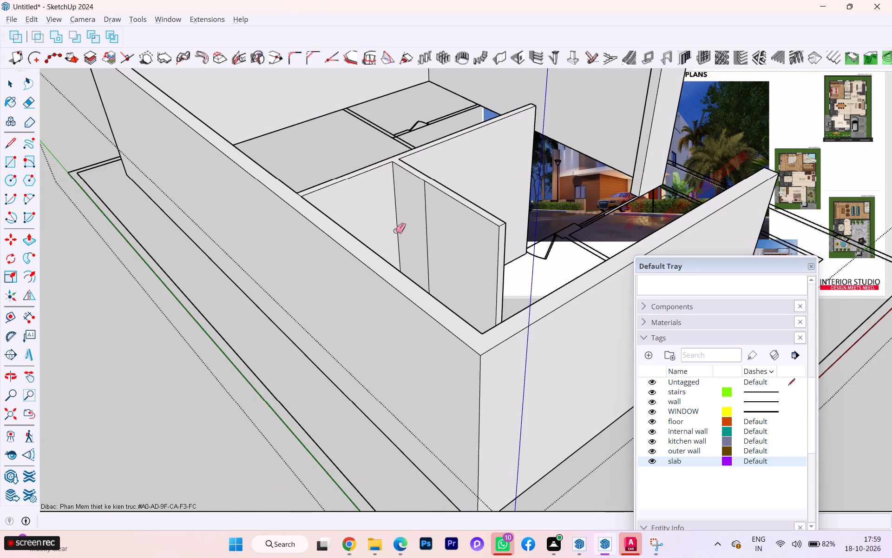
middle_drag(393, 240, 246, 256)
scroll(459, 213, up, 2)
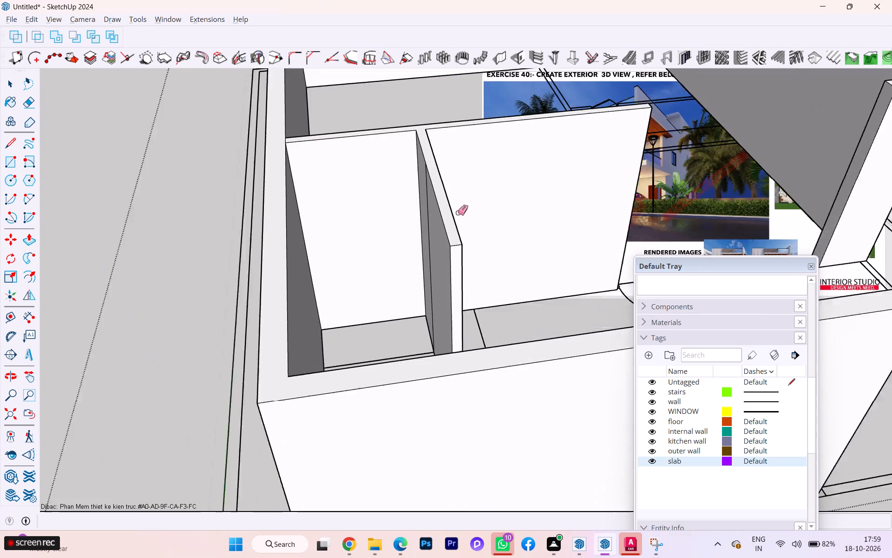
scroll(458, 213, up, 1)
middle_drag(498, 213, 541, 214)
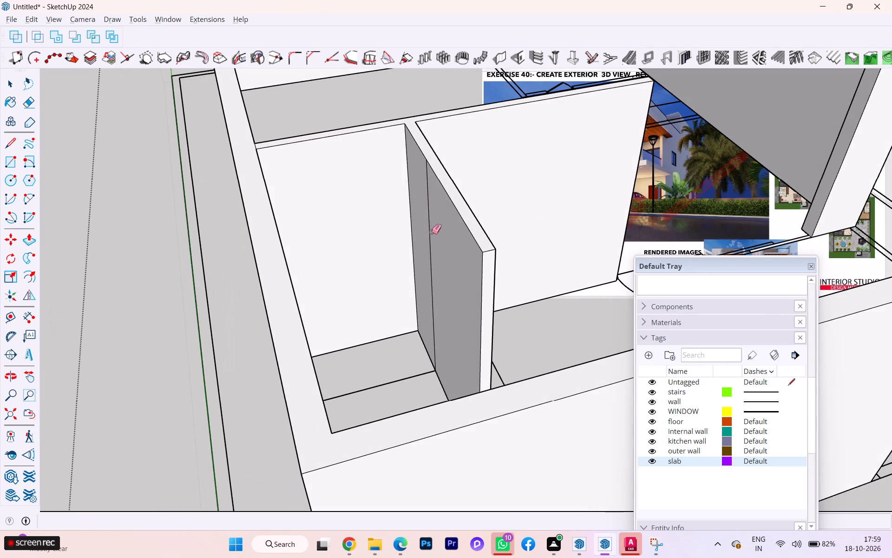
click(431, 219)
click(427, 219)
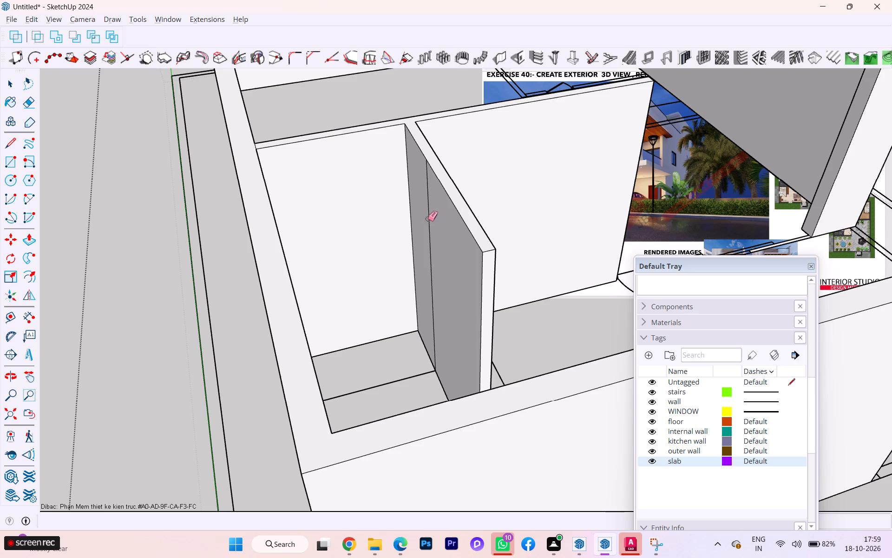
click(431, 215)
scroll(428, 199, up, 3)
scroll(429, 199, down, 1)
click(429, 191)
scroll(364, 195, down, 5)
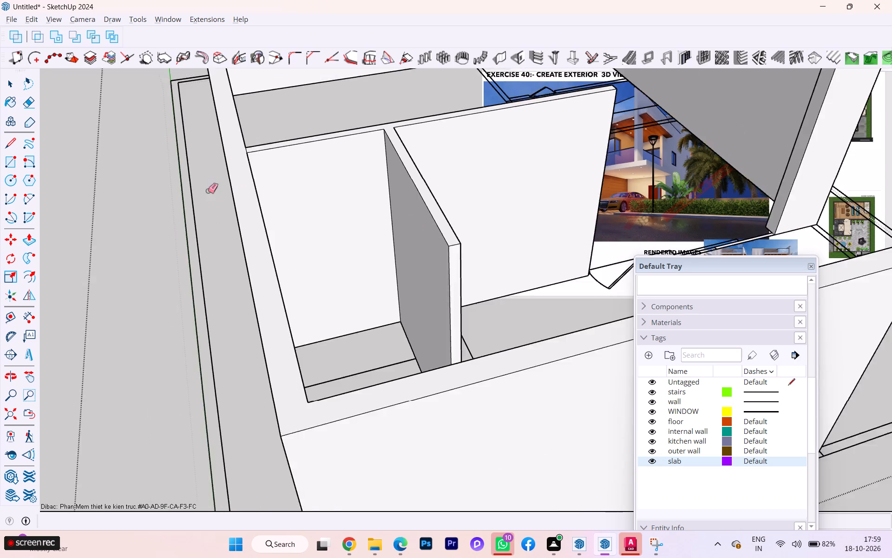
Erase the vertical tread lines on the staircase side of the raised long internal wall.
scroll(208, 191, down, 8)
scroll(300, 225, up, 1)
middle_drag(308, 233, 695, 244)
middle_drag(462, 247, 677, 214)
scroll(459, 284, up, 1)
scroll(373, 292, down, 2)
scroll(372, 292, up, 2)
scroll(372, 292, down, 1)
middle_drag(371, 292, 556, 287)
scroll(324, 264, down, 6)
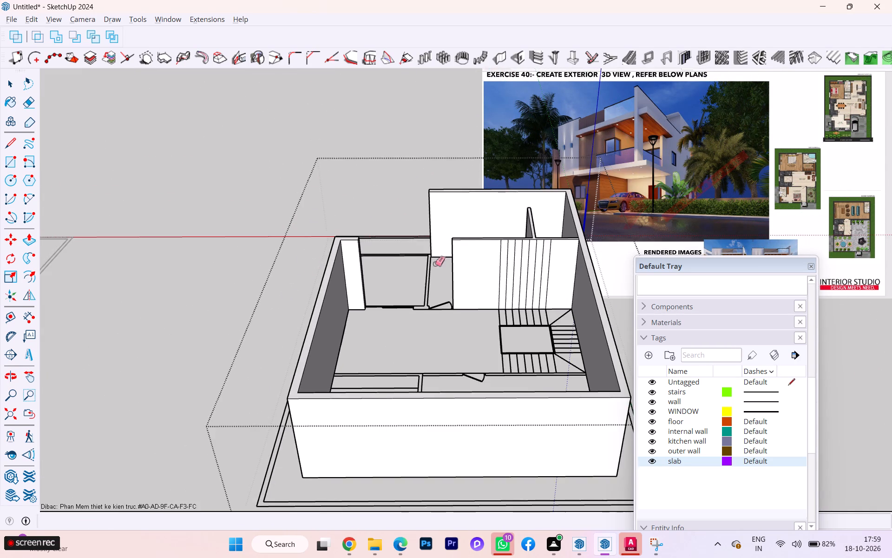
scroll(572, 253, up, 3)
drag(553, 263, 476, 267)
drag(456, 261, 459, 261)
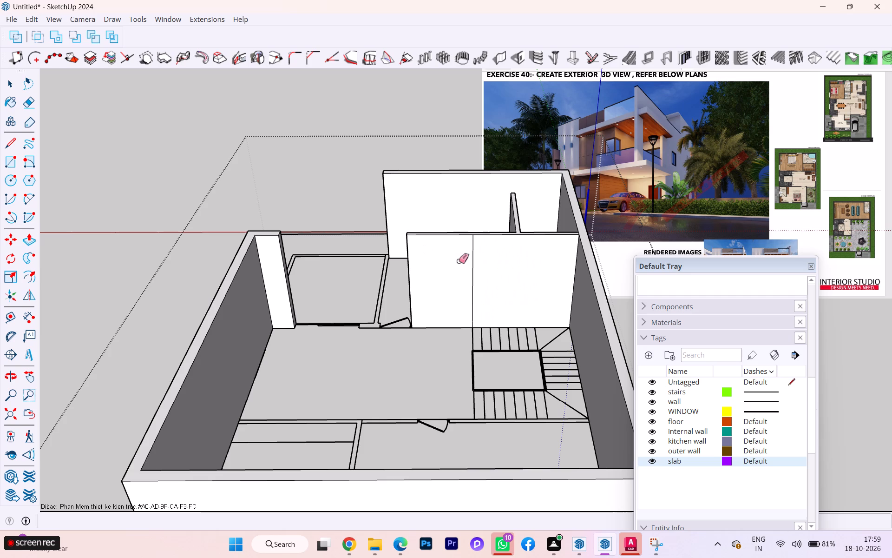
drag(459, 261, 499, 259)
scroll(244, 241, down, 3)
middle_drag(245, 243, 485, 310)
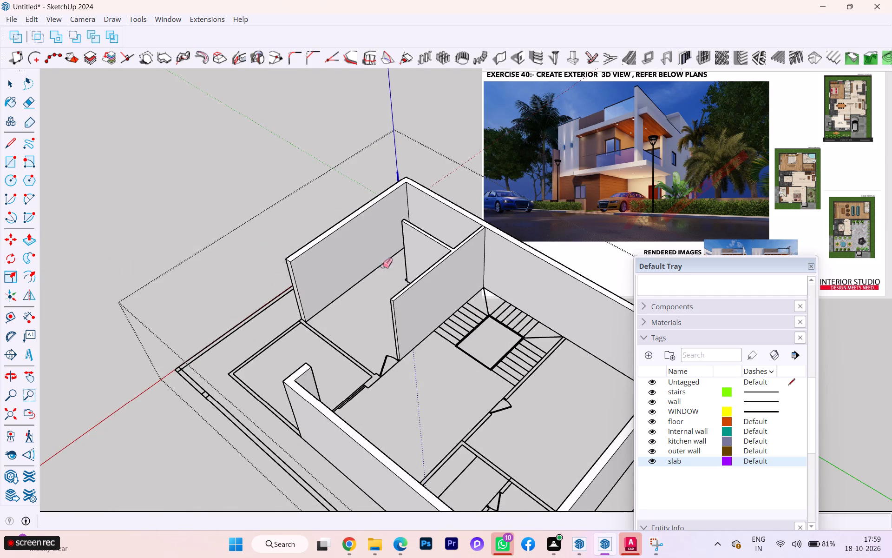
key(space)
Draw a thin rectangle about 18' long over the other stair-side internal wall, from the outer wall to the wardrobe wall junction.
scroll(301, 261, down, 3)
middle_drag(297, 263, 407, 317)
scroll(320, 251, down, 3)
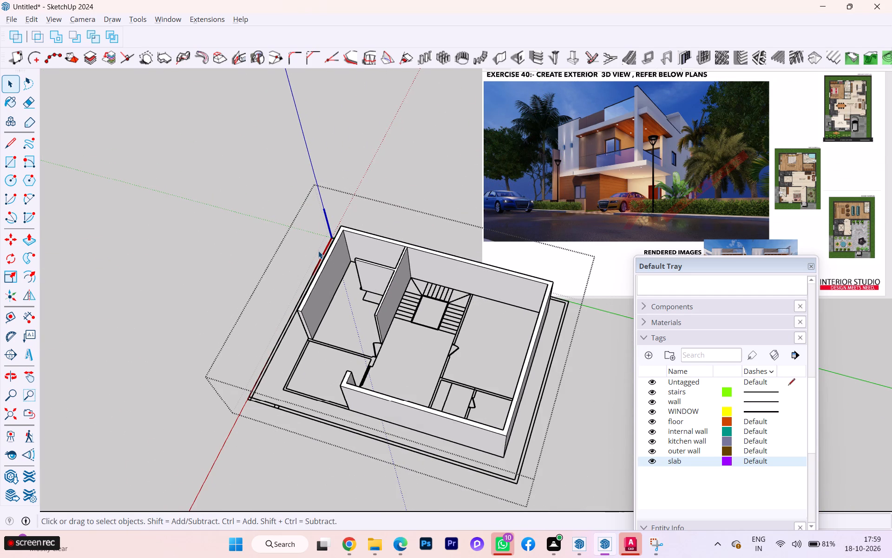
key(r)
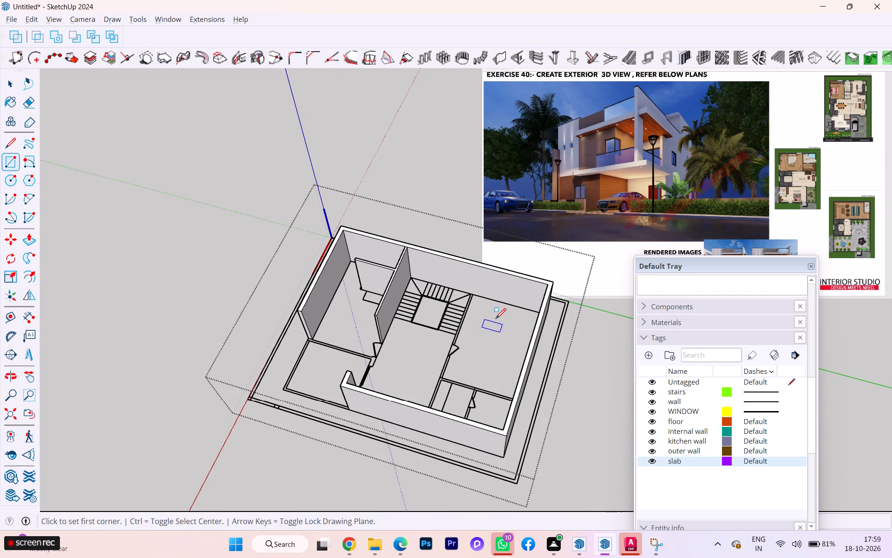
scroll(492, 319, up, 5)
scroll(439, 295, up, 1)
scroll(439, 295, down, 1)
scroll(439, 295, up, 9)
click(473, 283)
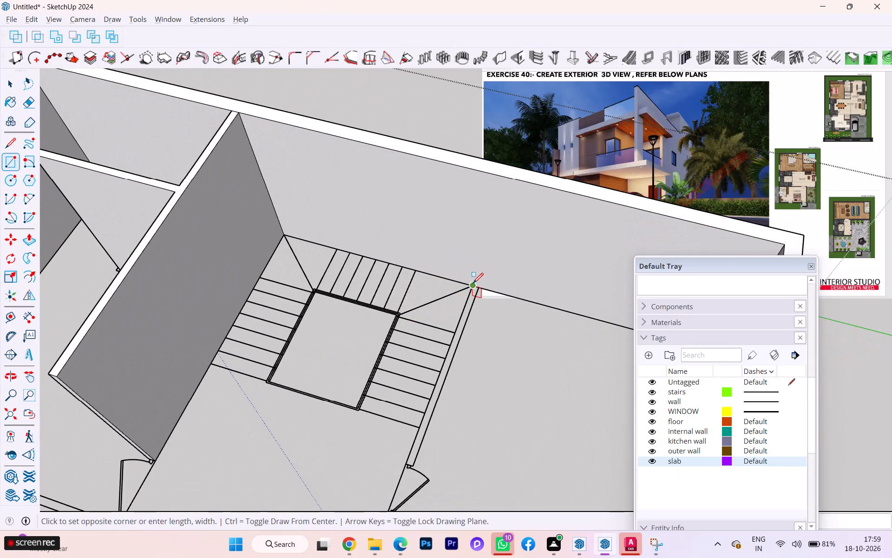
scroll(472, 328, down, 2)
scroll(432, 366, down, 6)
scroll(428, 428, down, 2)
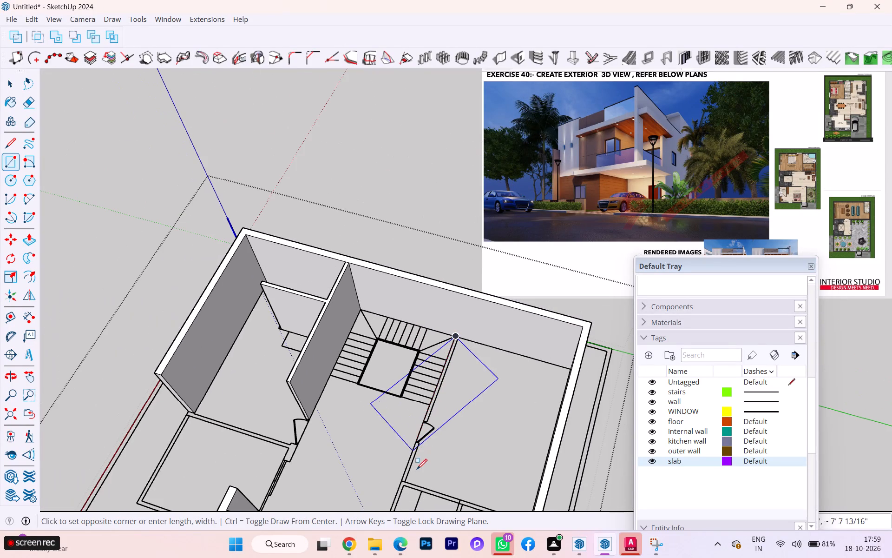
scroll(409, 488, up, 1)
scroll(409, 490, down, 1)
scroll(409, 490, up, 8)
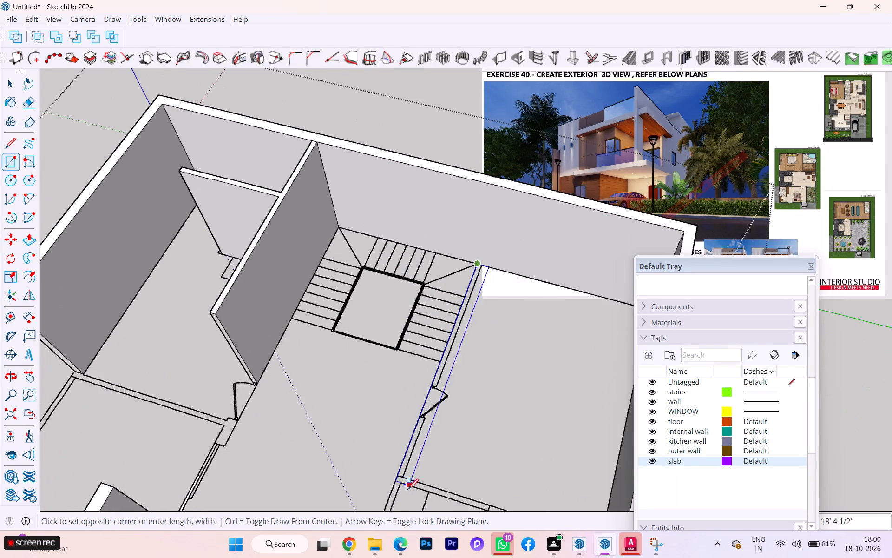
scroll(407, 483, down, 1)
scroll(407, 482, up, 1)
click(406, 479)
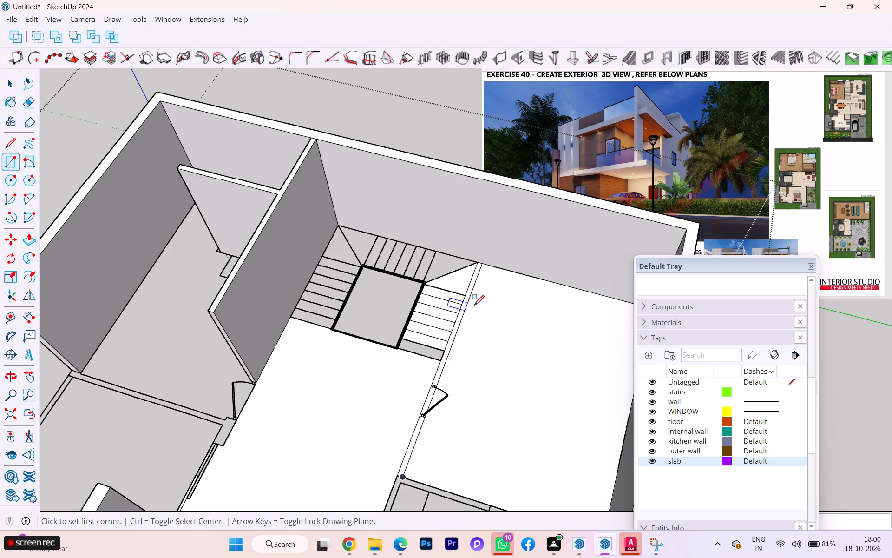
Delete the unwanted floor faces in the central hall and the room beyond the newly filled internal wall.
scroll(479, 265, up, 5)
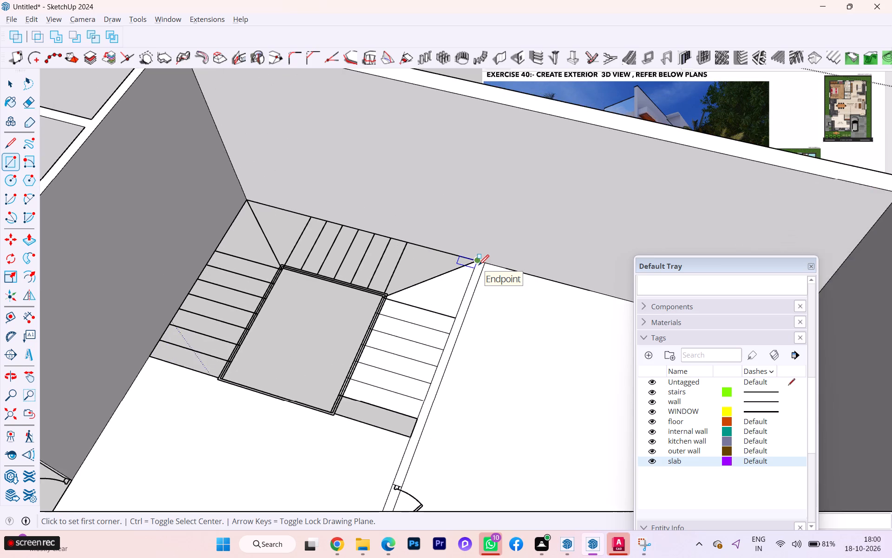
scroll(479, 265, down, 3)
key(space)
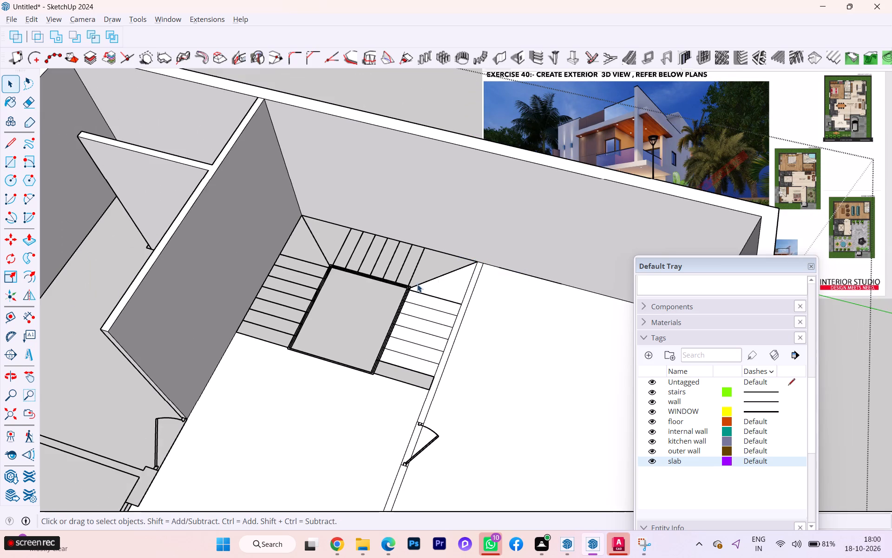
click(295, 439)
key(Delete)
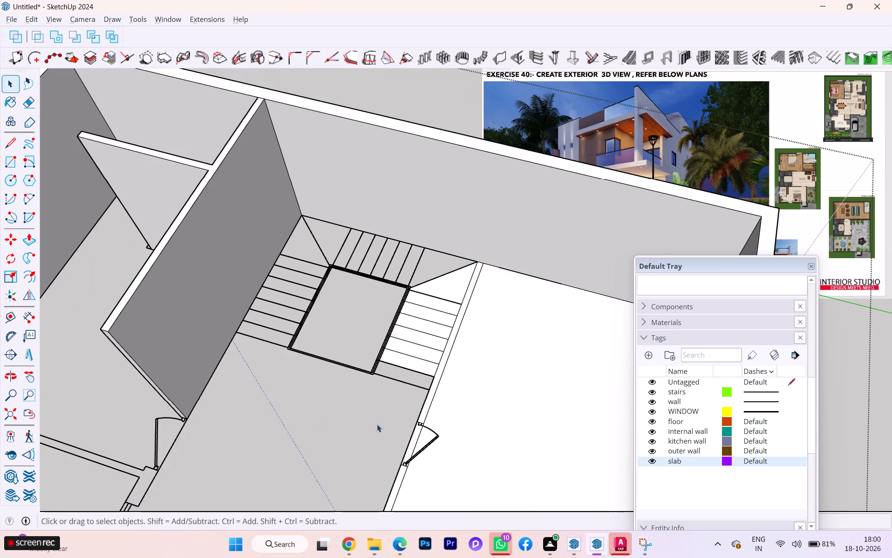
click(449, 419)
key(Delete)
scroll(392, 342, down, 4)
middle_drag(454, 341, 392, 331)
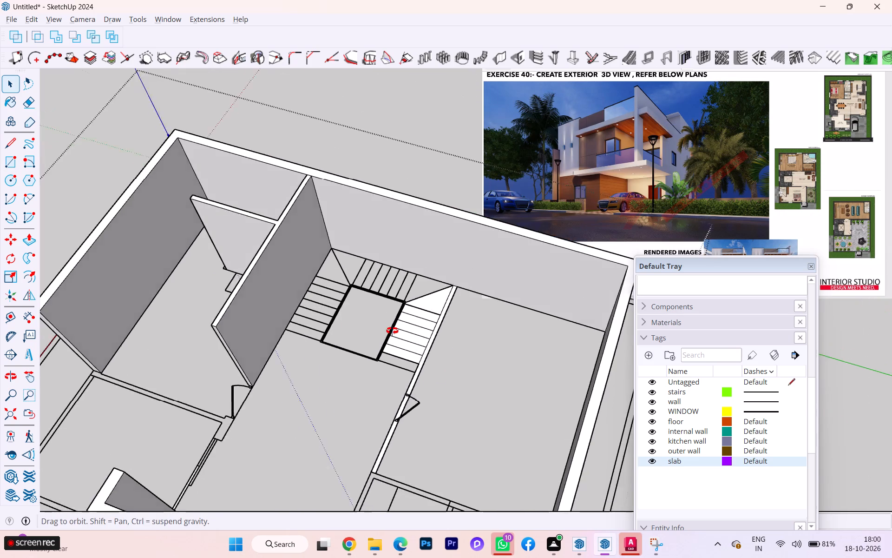
Delete the unwanted white faces filling the corner landing and the treads of the stair flight beside the newly filled internal wall.
middle_drag(392, 331, 171, 245)
scroll(475, 332, down, 1)
middle_drag(482, 338, 699, 371)
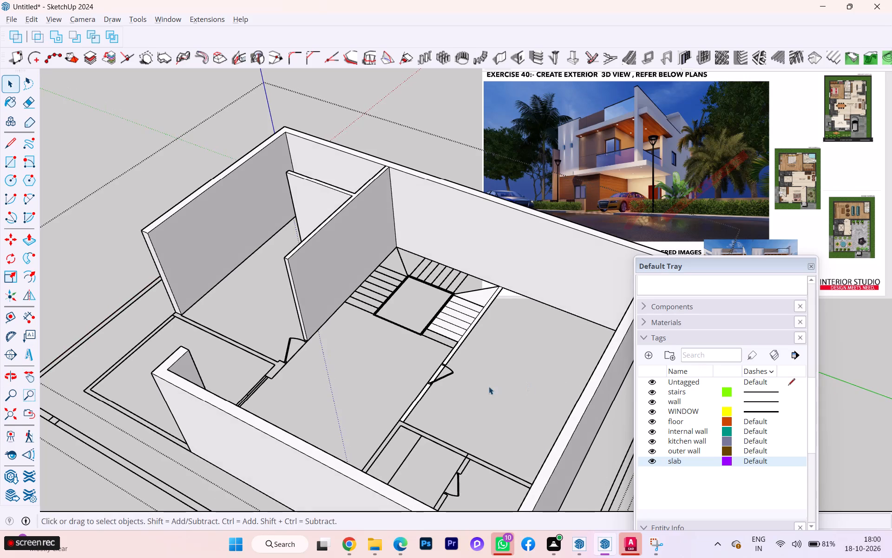
middle_drag(485, 375, 399, 357)
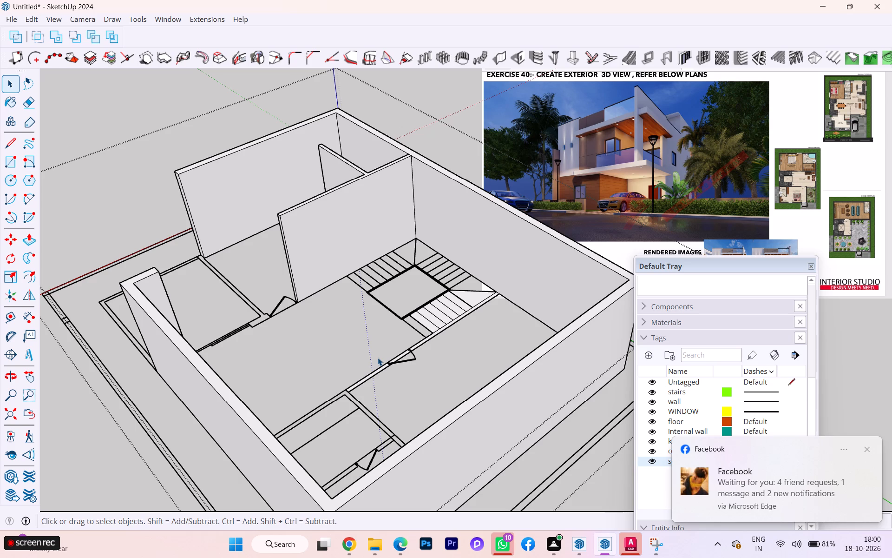
scroll(378, 358, down, 2)
scroll(343, 376, down, 1)
middle_drag(343, 376, 349, 382)
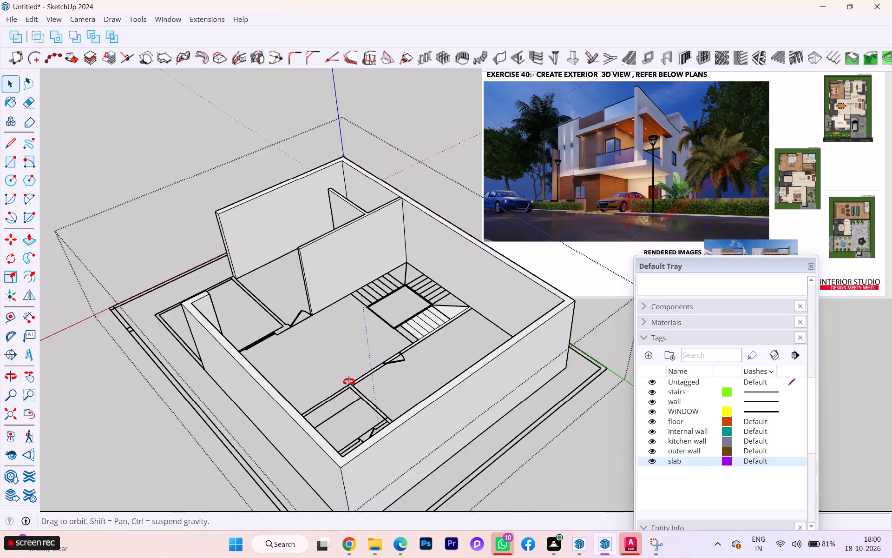
middle_drag(349, 382, 582, 457)
scroll(248, 423, down, 3)
middle_drag(259, 421, 419, 438)
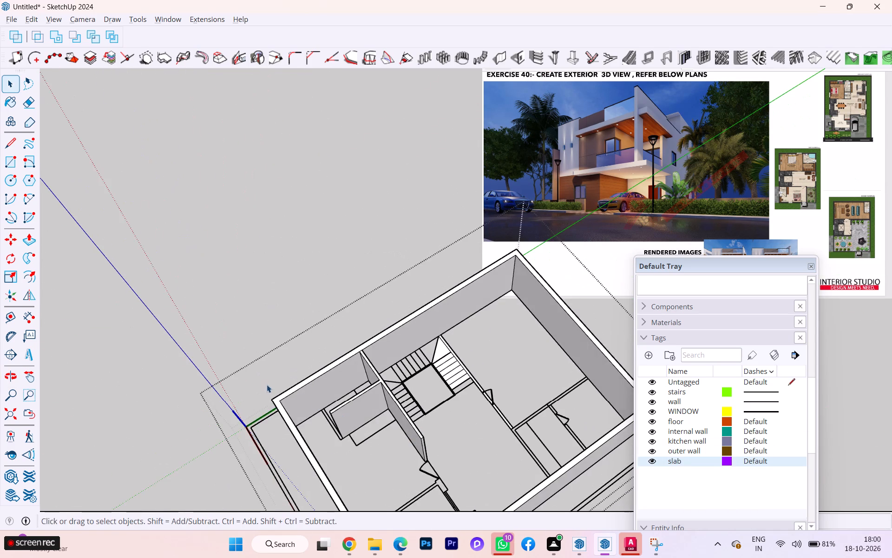
scroll(264, 384, down, 2)
scroll(421, 368, up, 7)
scroll(437, 370, down, 1)
scroll(437, 370, up, 11)
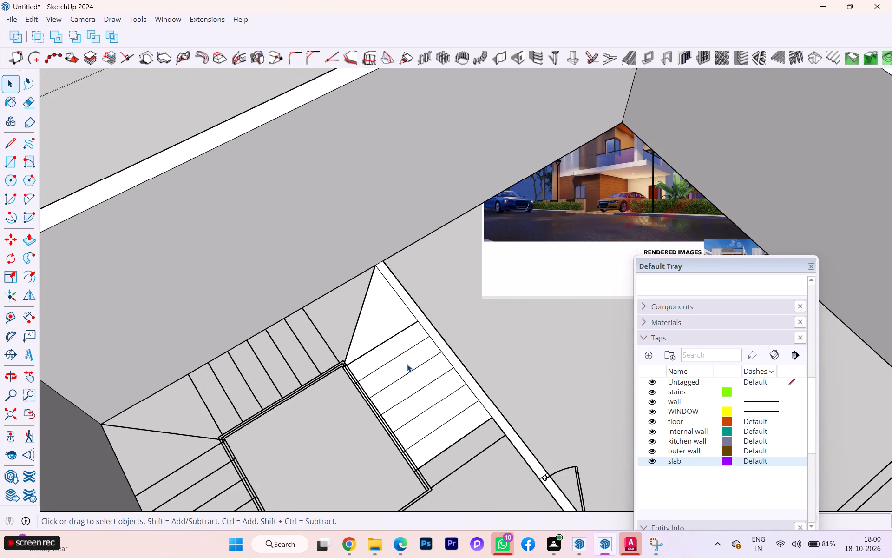
scroll(407, 364, up, 2)
ctrl+click(403, 365)
ctrl+click(381, 341)
ctrl+click(370, 316)
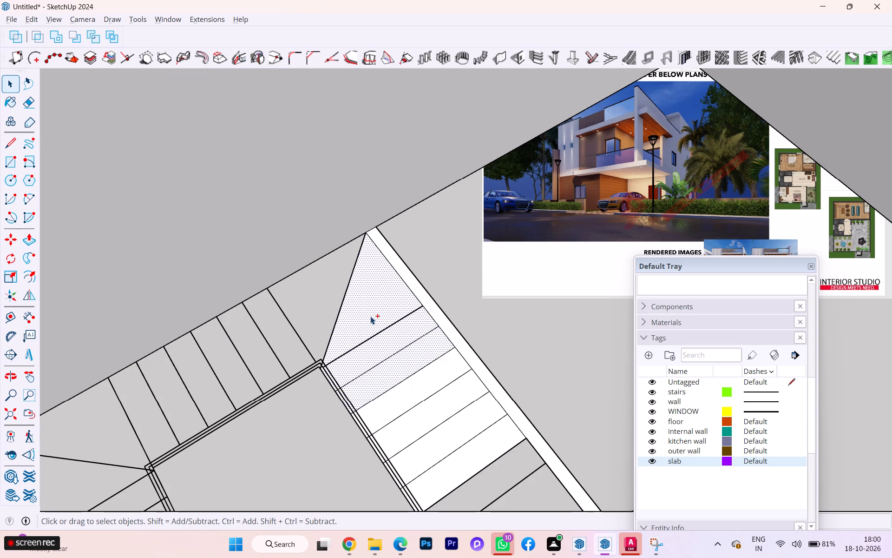
key(Delete)
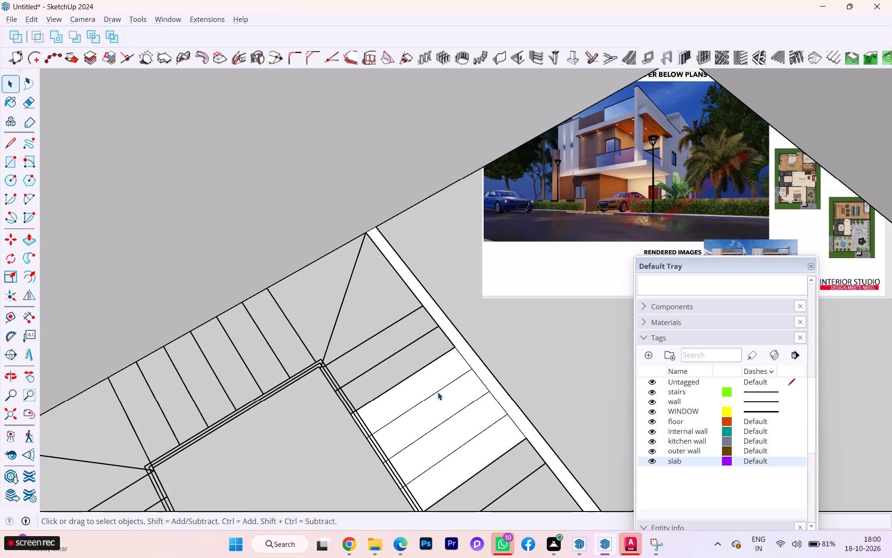
ctrl+click(420, 384)
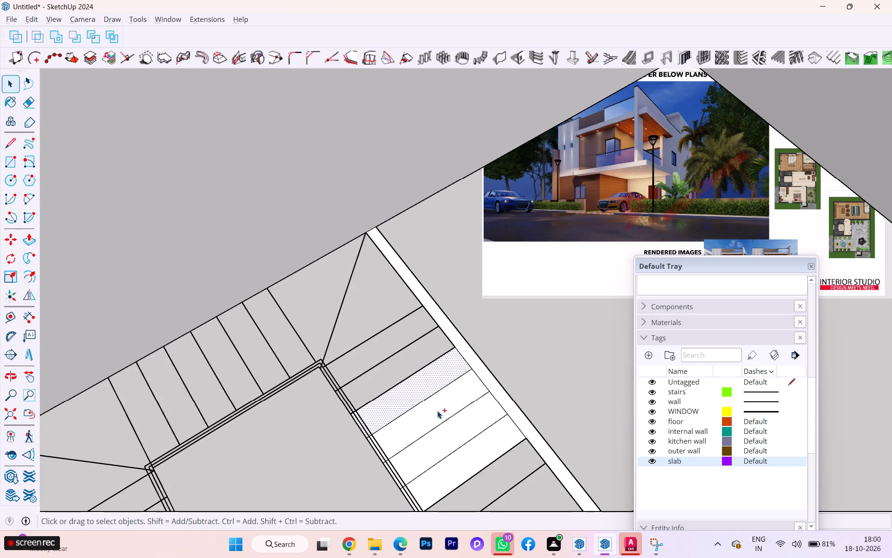
ctrl+click(439, 417)
ctrl+click(448, 433)
ctrl+click(461, 462)
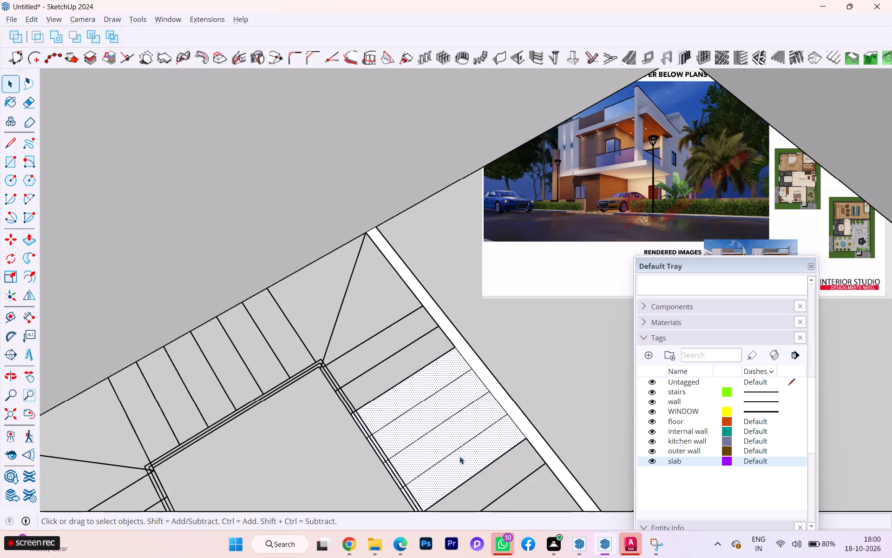
key(Delete)
Draw a thin rectangle over the internal wall dividing the large room from the two smaller rooms, from the outer wall to the stair-side wall.
scroll(372, 390, down, 3)
scroll(368, 387, up, 1)
scroll(375, 389, down, 6)
scroll(324, 358, down, 1)
scroll(323, 358, up, 2)
scroll(323, 358, down, 4)
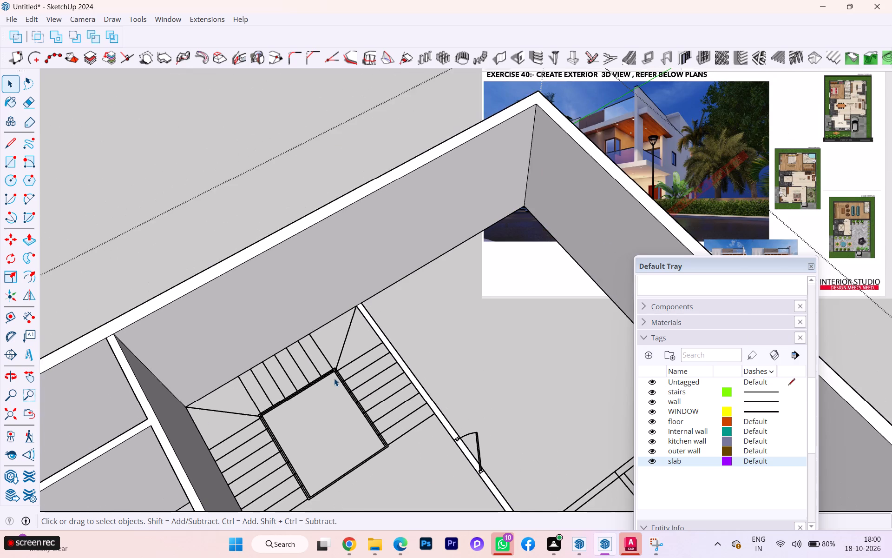
scroll(313, 374, up, 1)
scroll(313, 374, down, 1)
scroll(313, 374, up, 1)
middle_drag(312, 373, 388, 369)
scroll(304, 329, down, 2)
scroll(303, 329, up, 1)
scroll(303, 329, down, 5)
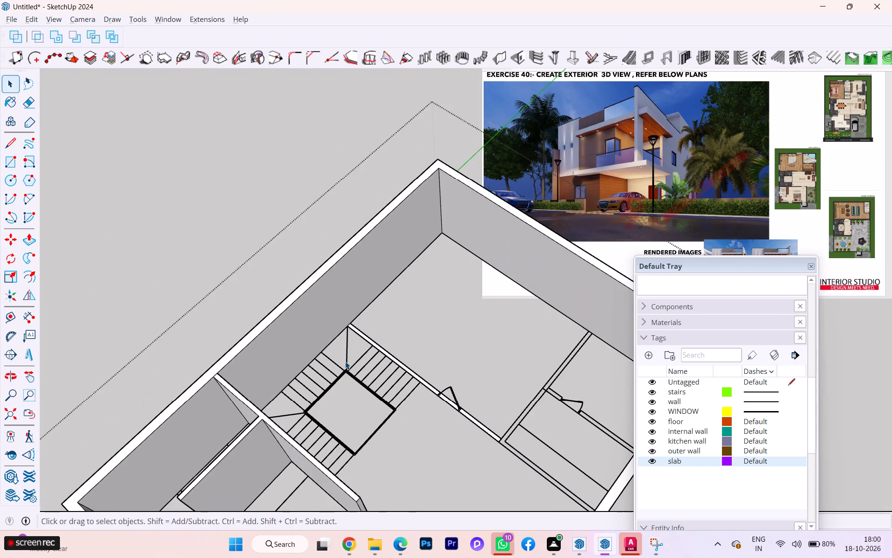
scroll(427, 394, down, 1)
scroll(429, 395, up, 4)
scroll(357, 371, down, 1)
scroll(224, 327, down, 2)
scroll(259, 381, down, 2)
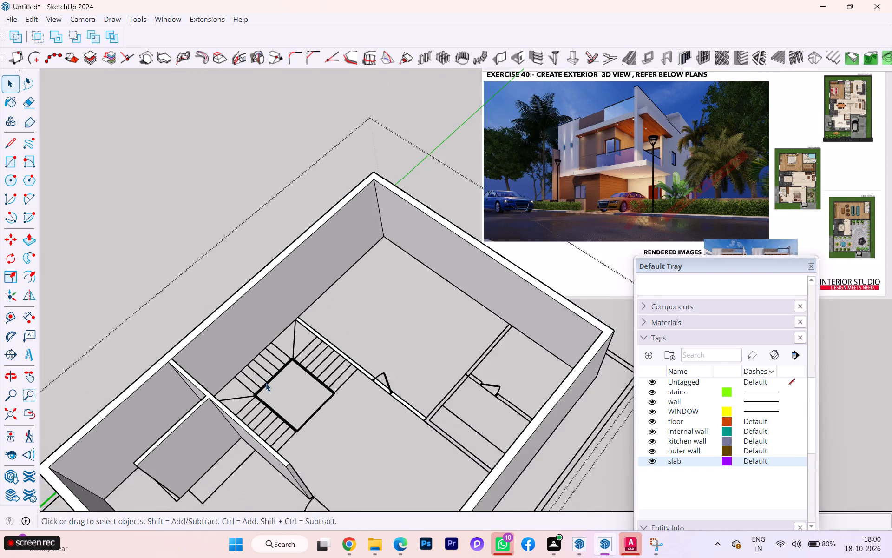
middle_drag(266, 383, 366, 351)
scroll(495, 351, down, 2)
scroll(426, 340, down, 1)
scroll(516, 343, up, 3)
middle_drag(581, 351, 607, 324)
scroll(549, 342, up, 6)
key(r)
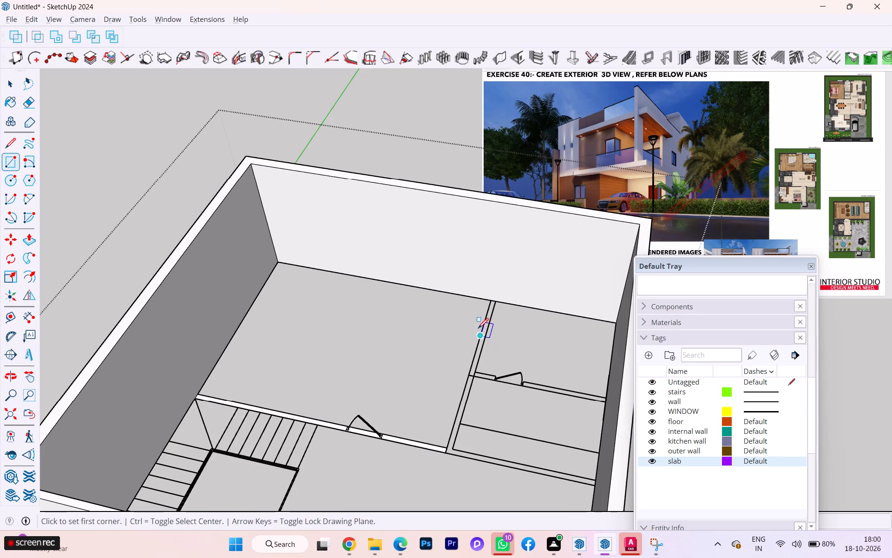
scroll(485, 320, up, 1)
scroll(485, 320, down, 1)
scroll(485, 320, up, 2)
click(492, 303)
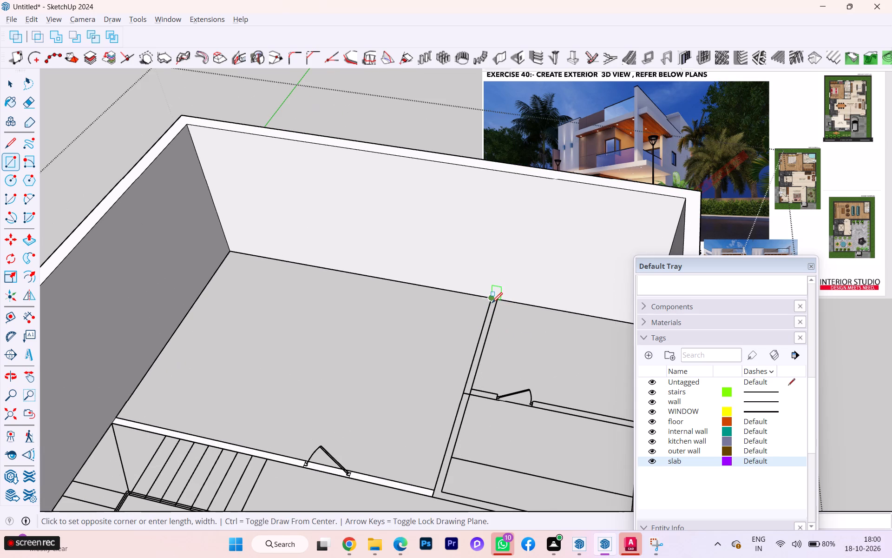
scroll(443, 497, up, 2)
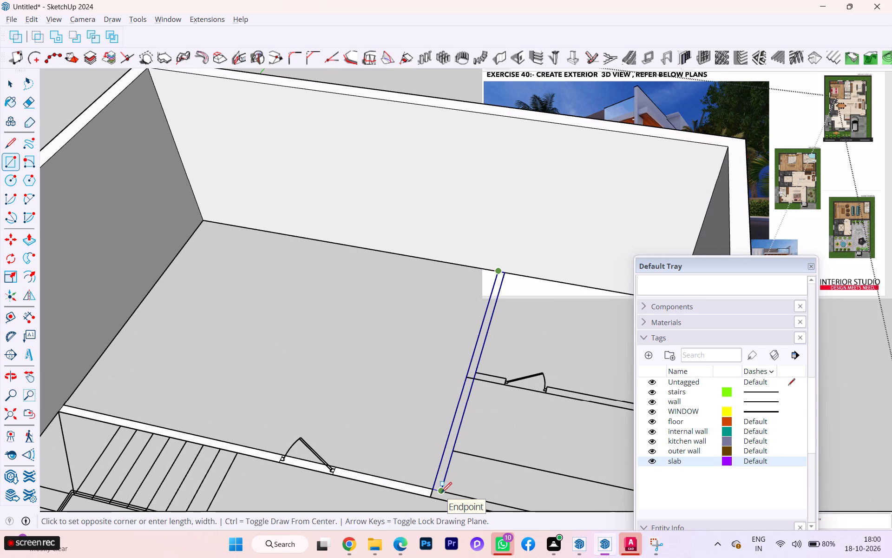
click(441, 496)
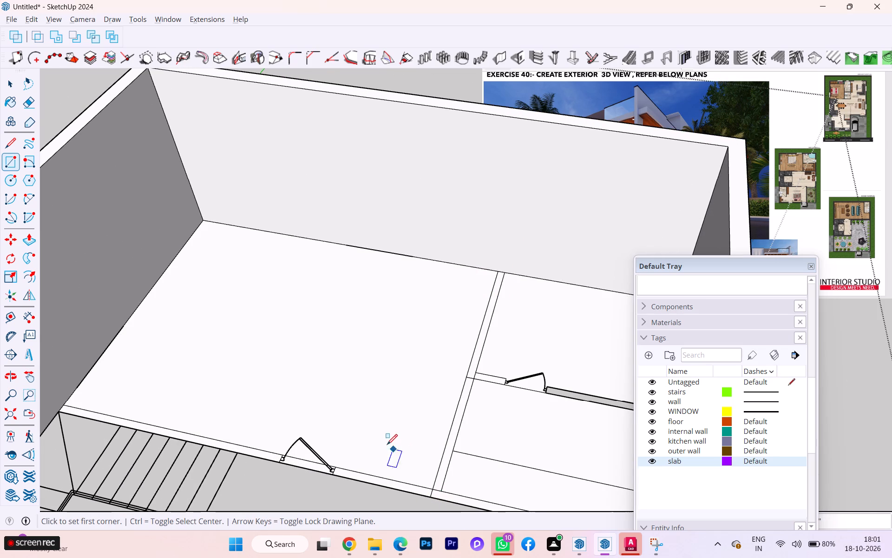
Draw a thin rectangle over the remaining stair-side wall stretch, from the dividing wall junction to the far outer wall.
scroll(322, 401, down, 3)
scroll(406, 484, up, 3)
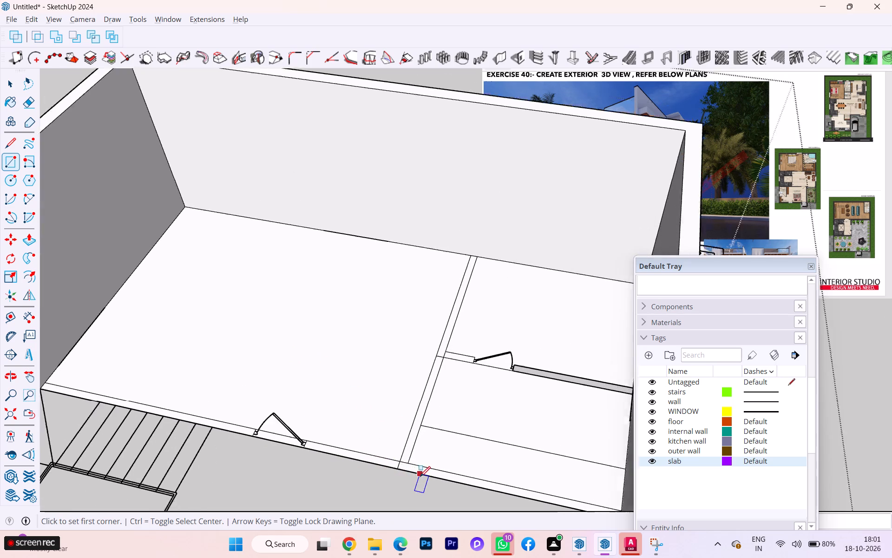
scroll(420, 477, up, 2)
click(395, 467)
scroll(349, 423, down, 3)
scroll(348, 423, up, 1)
scroll(348, 423, down, 3)
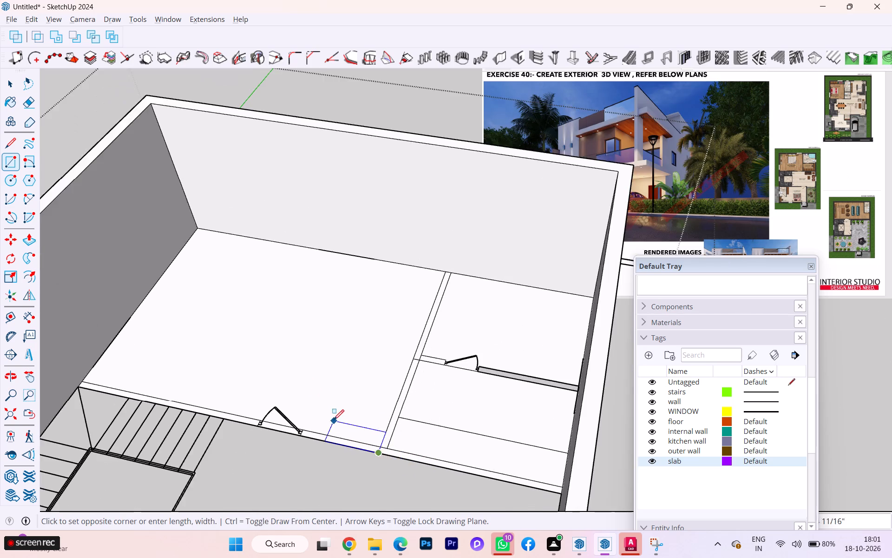
scroll(334, 420, down, 1)
middle_drag(422, 456, 504, 466)
scroll(589, 457, up, 3)
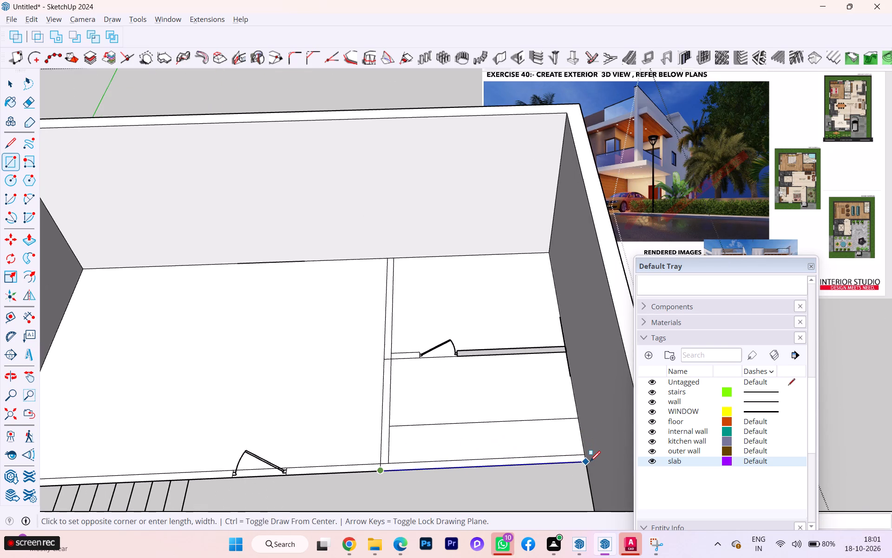
scroll(590, 461, up, 2)
click(583, 454)
key(space)
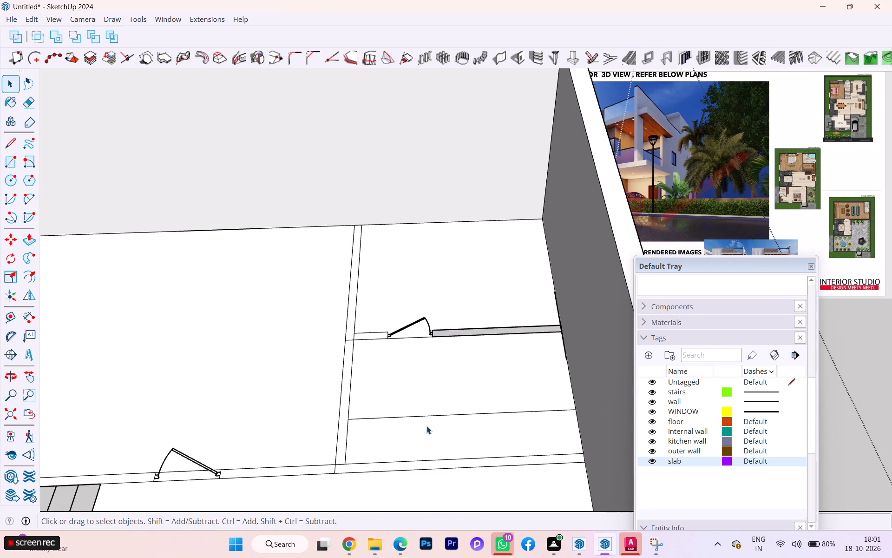
Delete the unwanted floor faces in the wardrobe strip, the two small rooms, the large room and the central hall.
click(414, 434)
key(Delete)
click(411, 385)
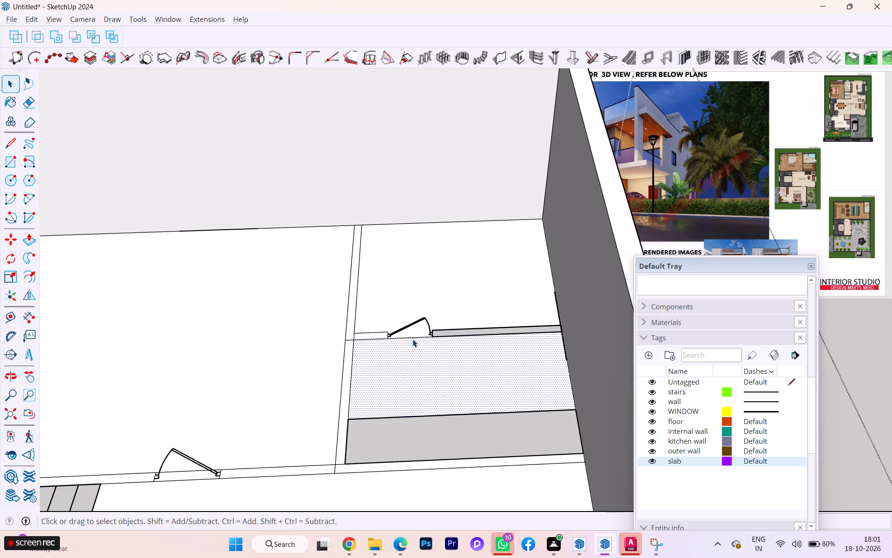
key(Delete)
click(427, 282)
key(Delete)
click(256, 339)
key(Delete)
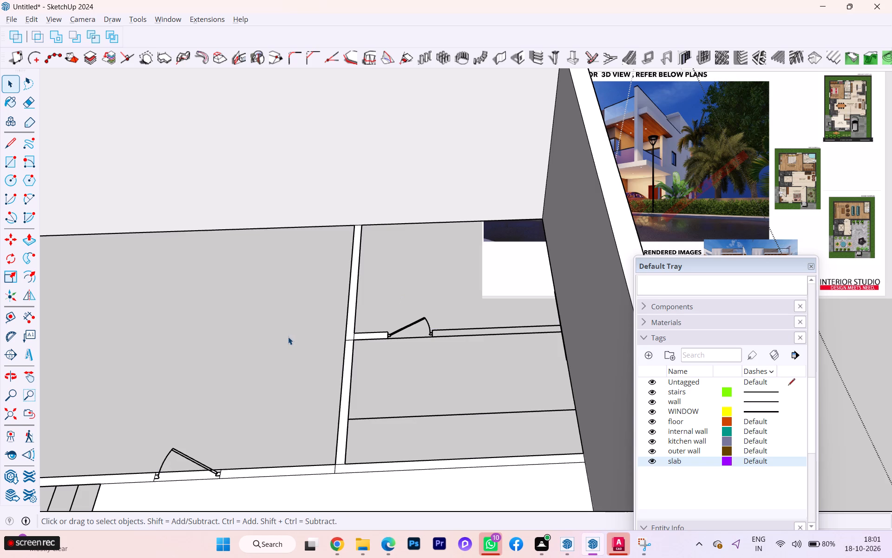
scroll(290, 337, down, 4)
click(383, 496)
key(Delete)
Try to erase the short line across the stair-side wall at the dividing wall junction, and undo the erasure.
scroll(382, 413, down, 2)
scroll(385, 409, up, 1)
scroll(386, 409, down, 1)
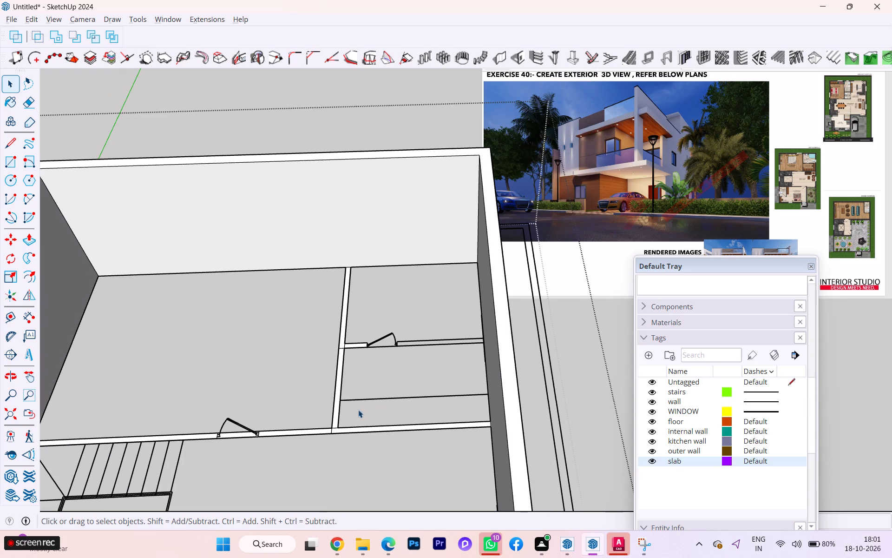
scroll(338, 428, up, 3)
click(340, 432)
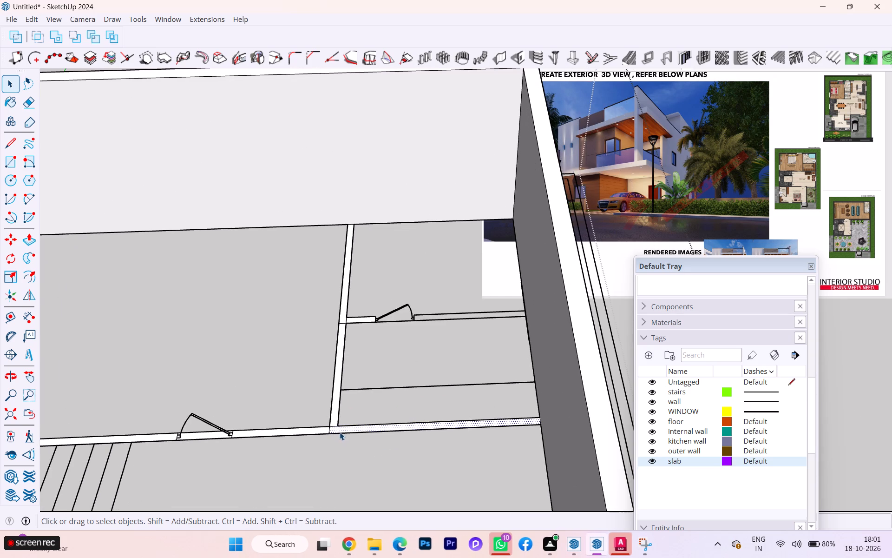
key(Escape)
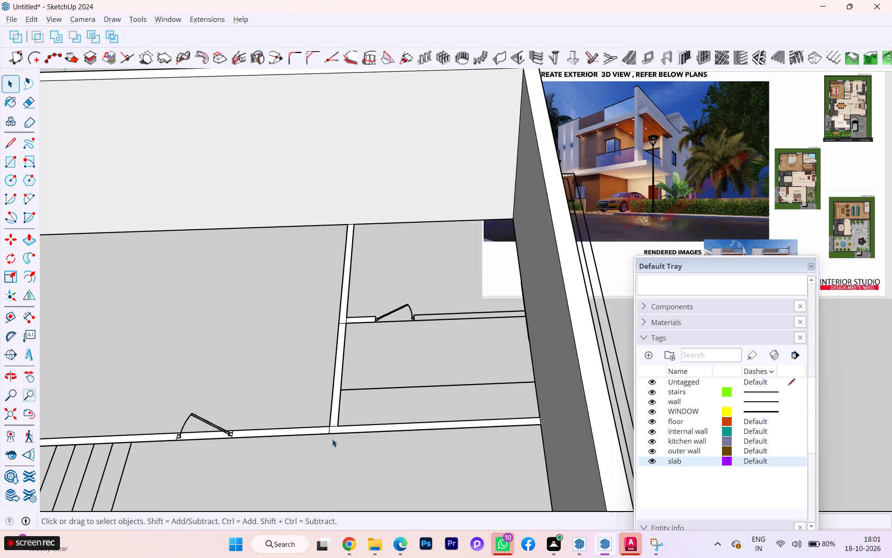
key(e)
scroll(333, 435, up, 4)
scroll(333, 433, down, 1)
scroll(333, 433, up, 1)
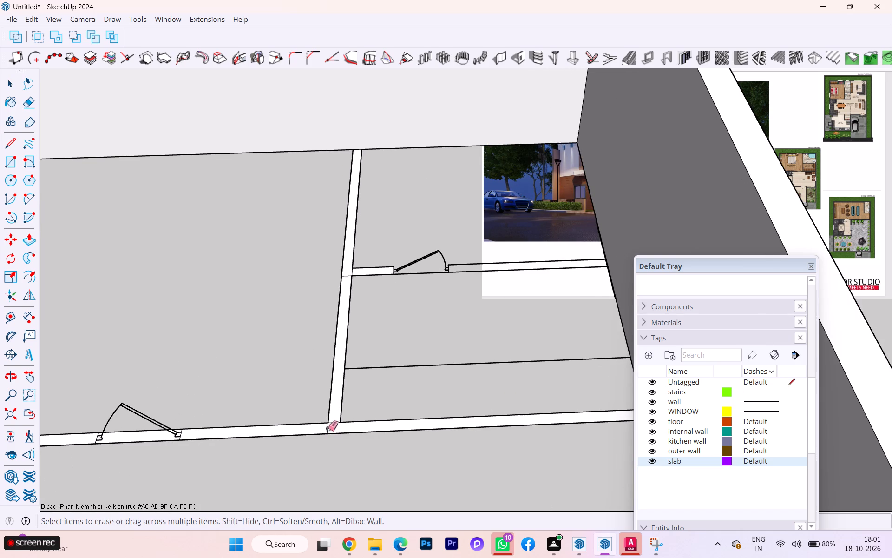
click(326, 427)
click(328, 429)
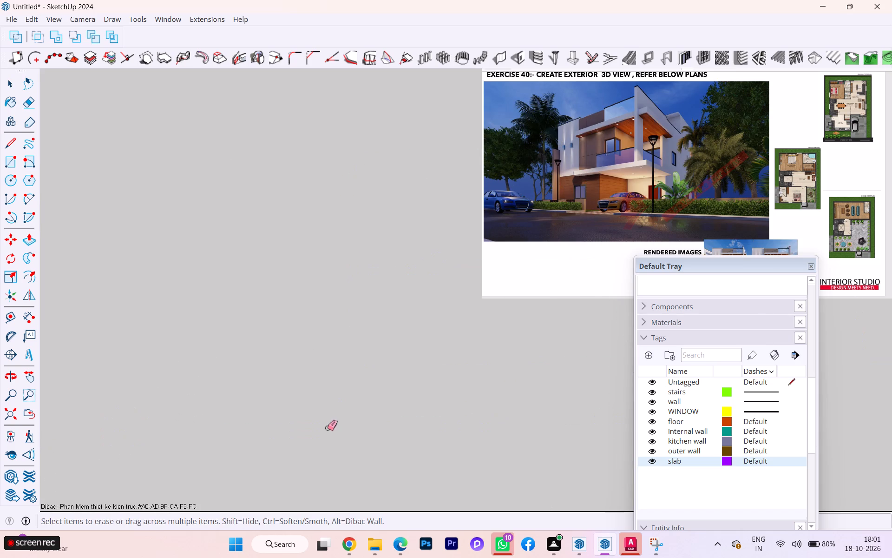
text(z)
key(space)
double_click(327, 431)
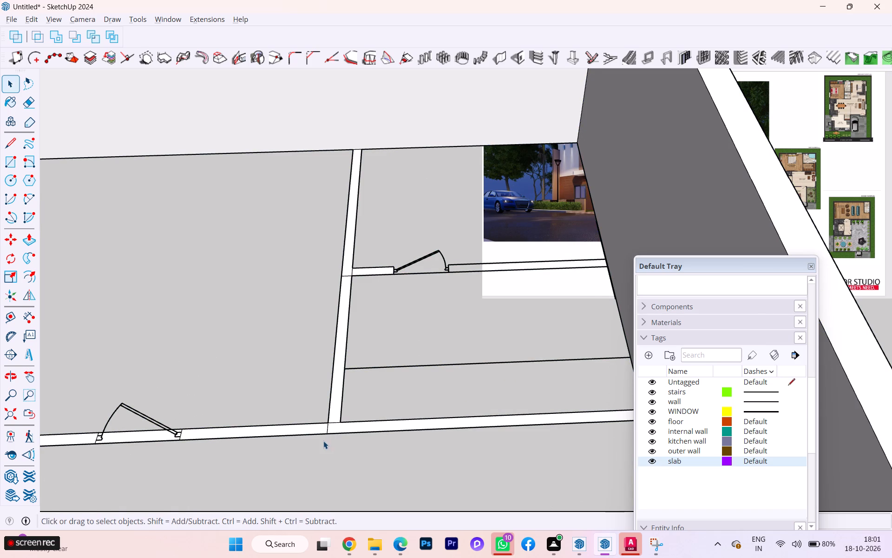
Erase the short lines separating the wall strips where the dividing wall meets the stair-side wall.
key(e)
click(328, 427)
click(333, 422)
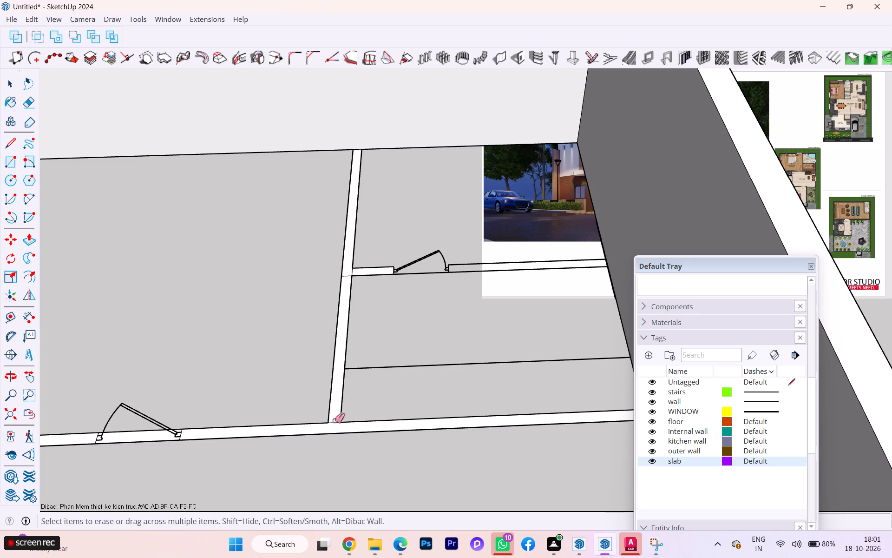
click(334, 420)
click(335, 428)
click(334, 423)
scroll(334, 422, up, 1)
scroll(334, 422, down, 1)
scroll(334, 422, up, 2)
scroll(334, 422, down, 3)
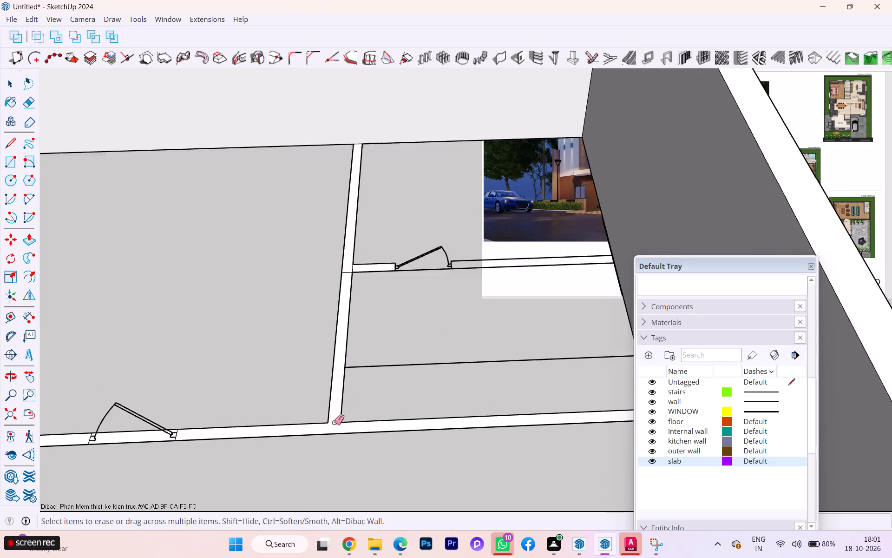
Erase the short lines where the small rooms' partition with the door meets the dividing wall.
scroll(363, 299, up, 5)
click(346, 278)
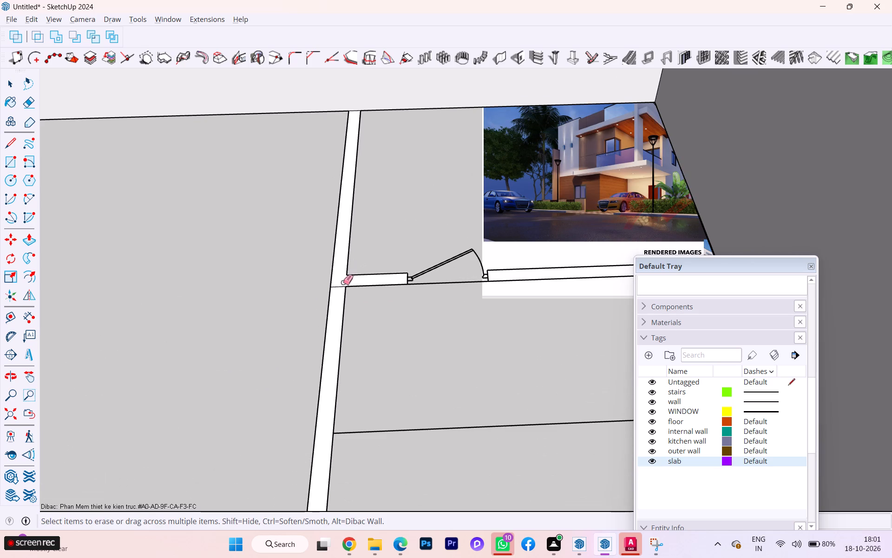
click(337, 285)
click(340, 285)
click(335, 288)
Push/Pull the internal wall beside the staircase, up to the door opening, to the height of the outer walls.
scroll(337, 283, down, 3)
scroll(355, 303, up, 1)
scroll(355, 305, down, 6)
scroll(308, 330, up, 1)
scroll(308, 330, down, 10)
scroll(203, 406, down, 2)
scroll(110, 402, up, 1)
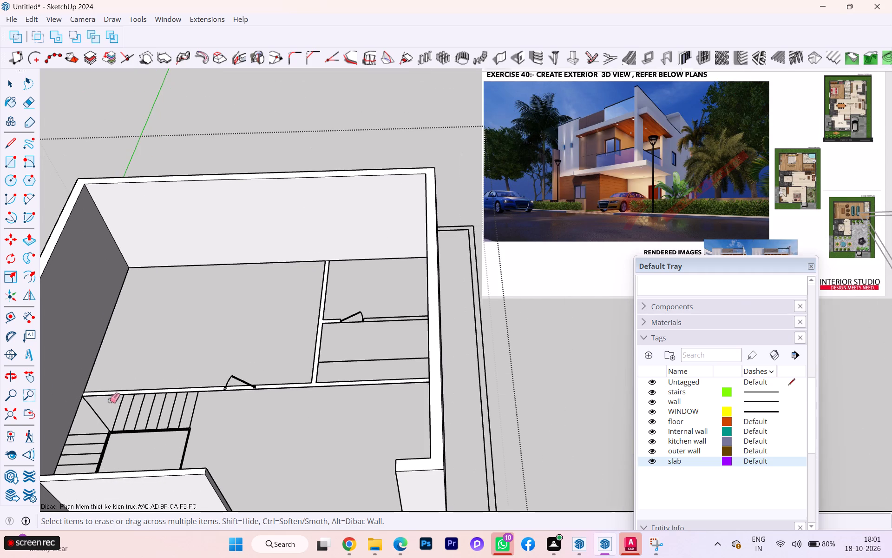
key(space)
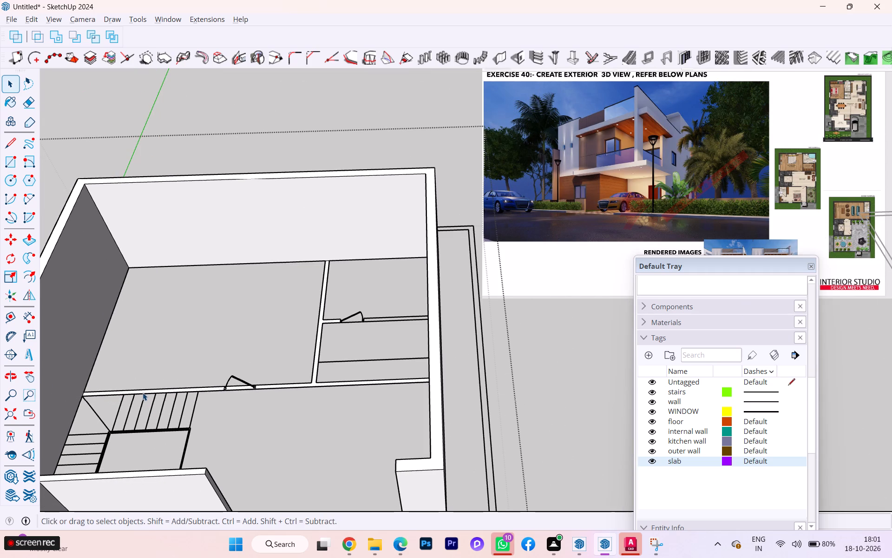
key(p)
scroll(141, 393, up, 5)
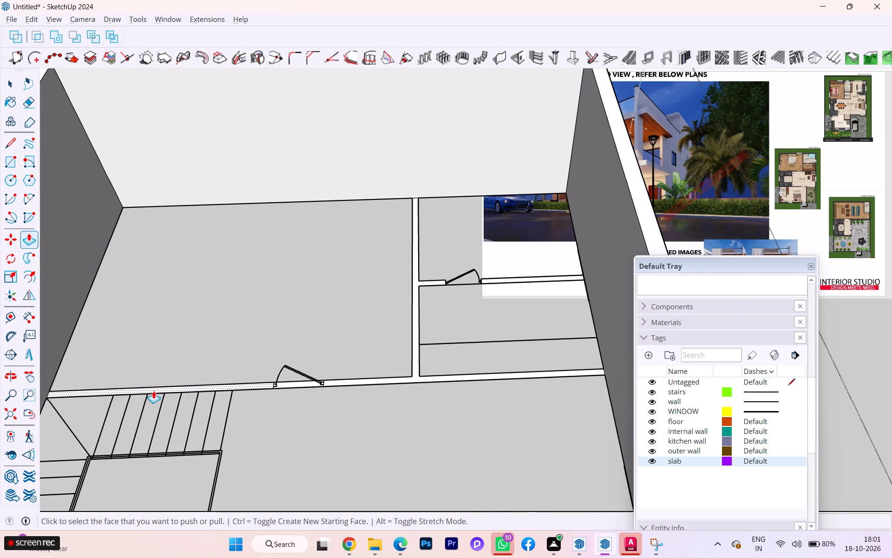
click(156, 386)
scroll(176, 385, up, 3)
click(179, 386)
key(Escape)
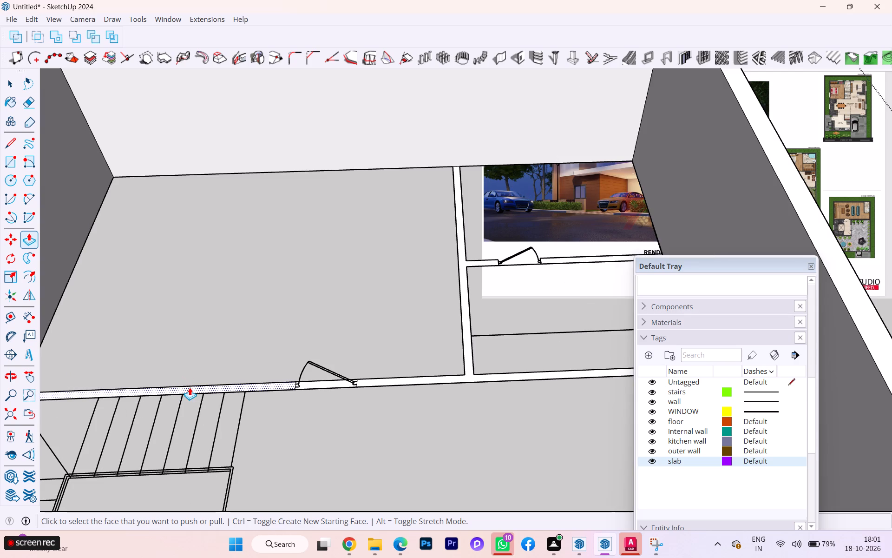
click(188, 385)
scroll(192, 388, up, 1)
click(192, 388)
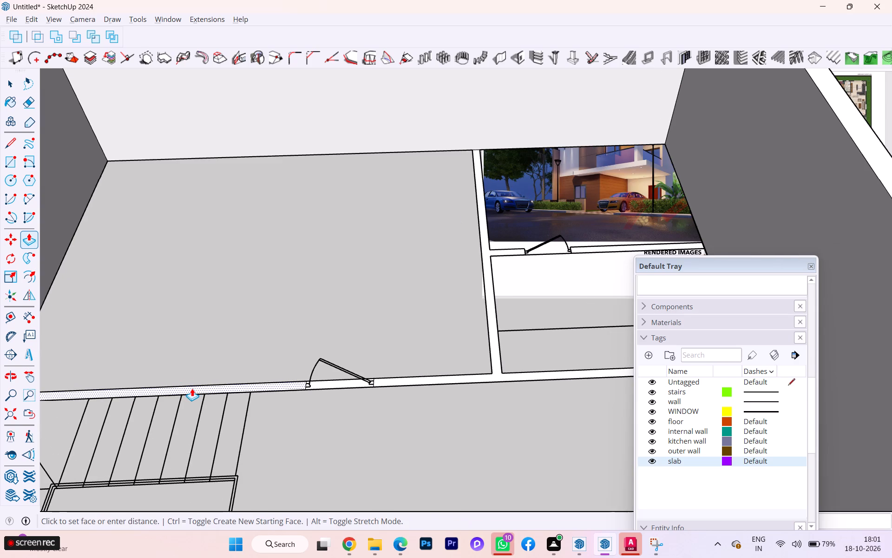
scroll(205, 339, down, 7)
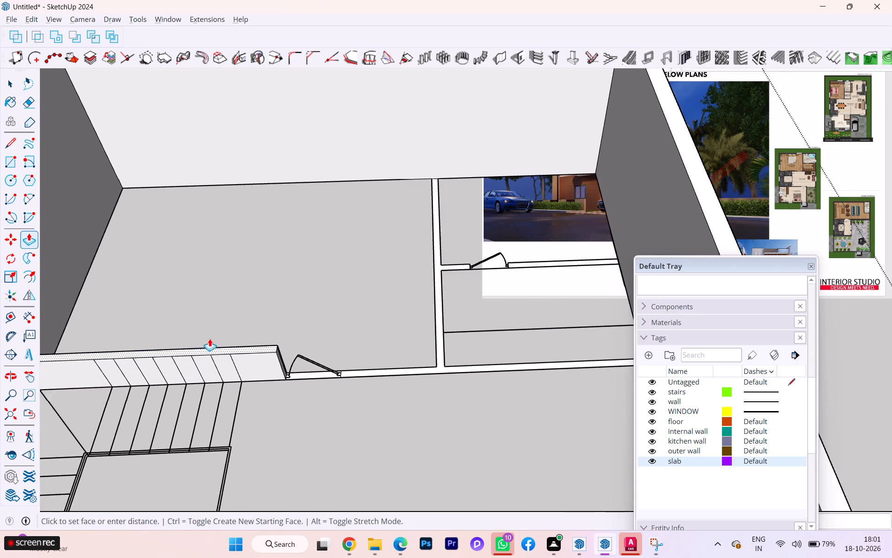
scroll(210, 339, down, 3)
scroll(210, 339, up, 1)
scroll(210, 339, down, 3)
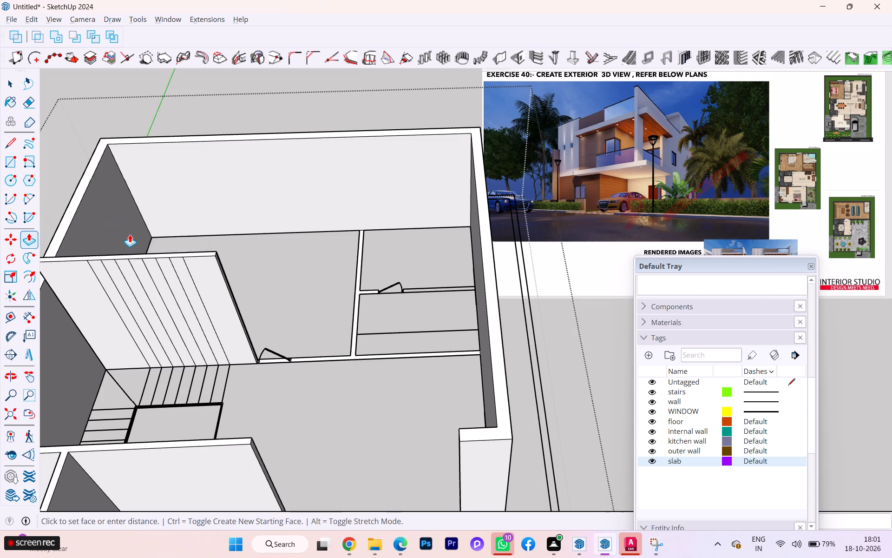
click(192, 141)
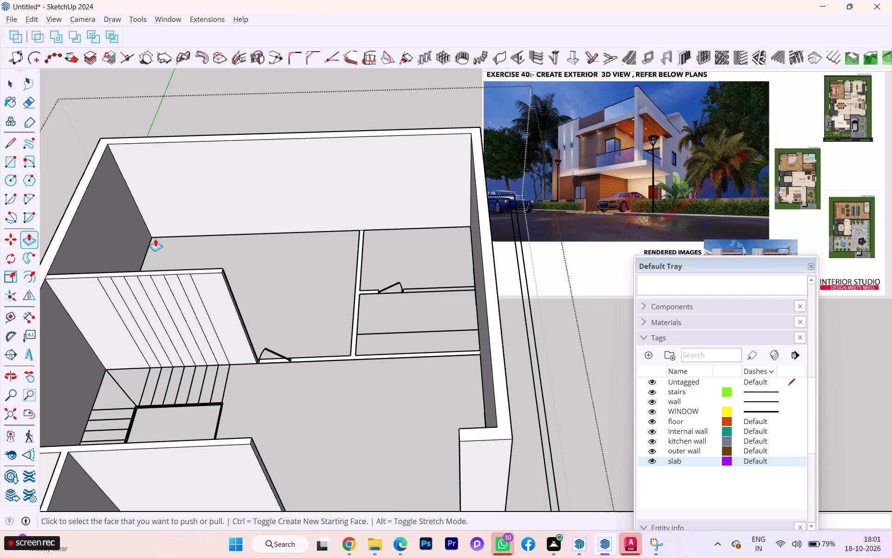
Push/Pull the joined dividing wall, its short partition stub and the wall beyond the door to the outer walls' height.
scroll(156, 238, down, 2)
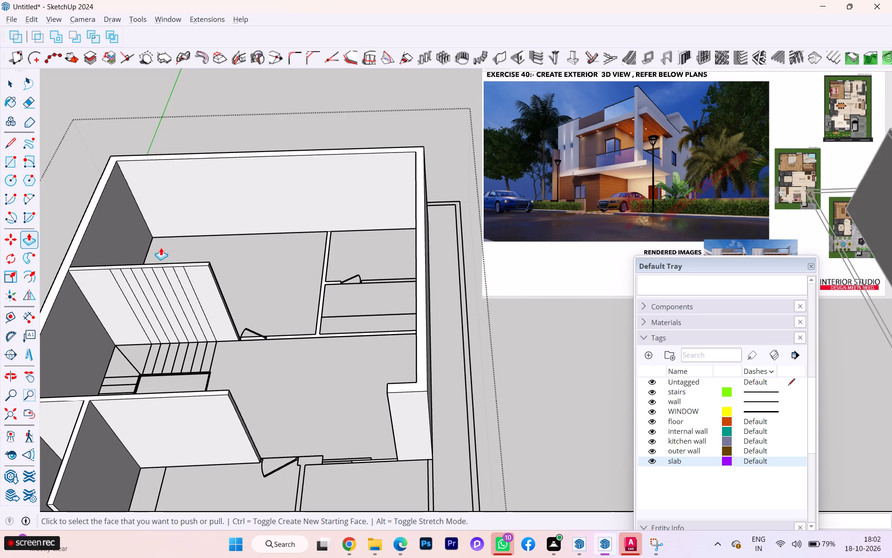
scroll(162, 251, down, 1)
scroll(225, 259, up, 3)
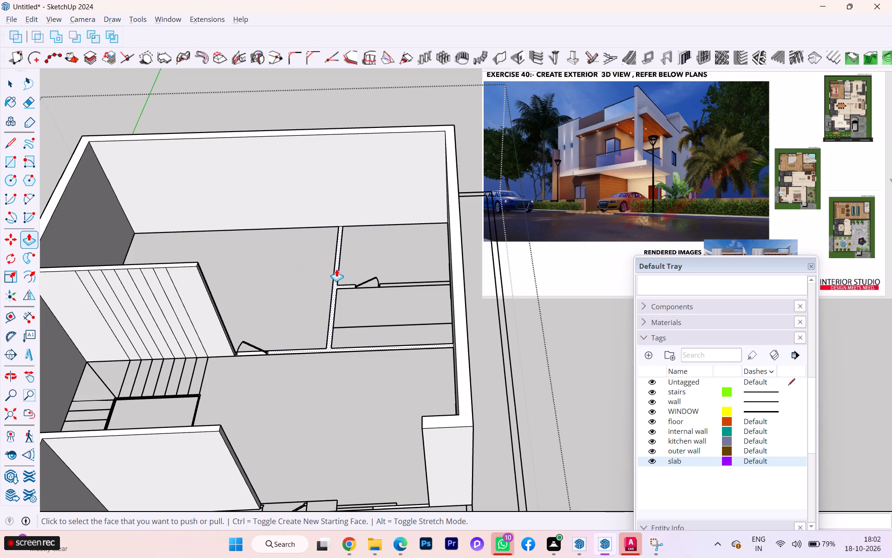
click(336, 270)
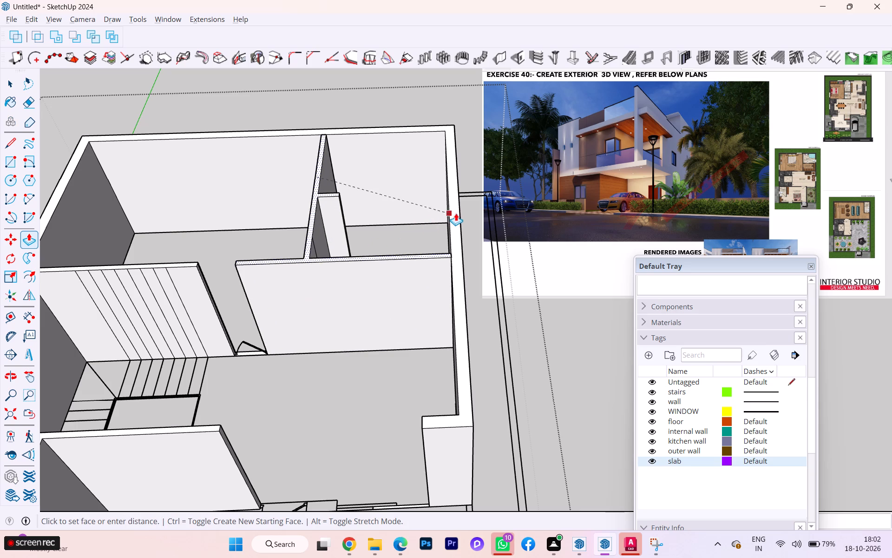
click(452, 216)
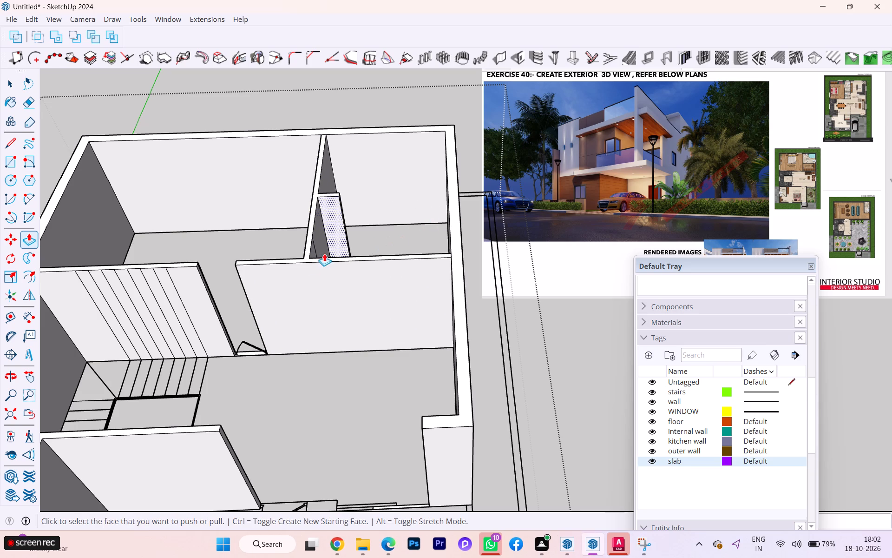
key(space)
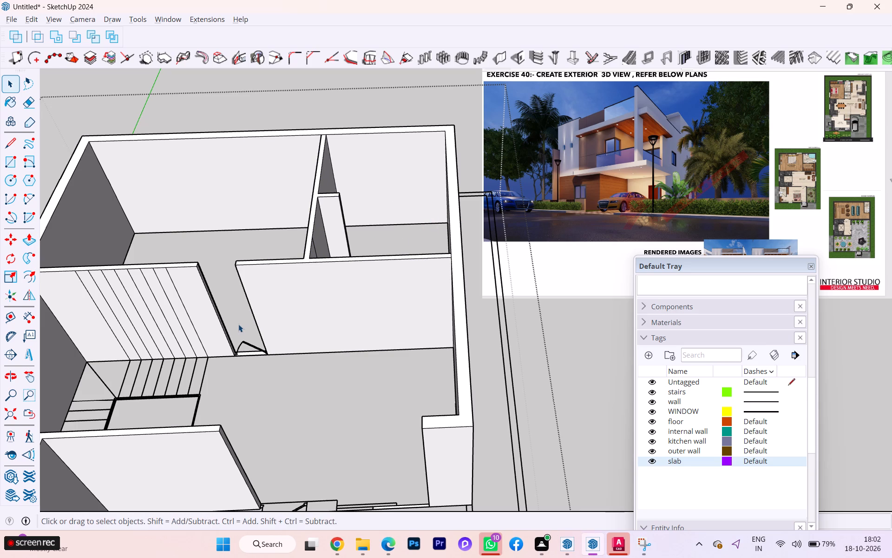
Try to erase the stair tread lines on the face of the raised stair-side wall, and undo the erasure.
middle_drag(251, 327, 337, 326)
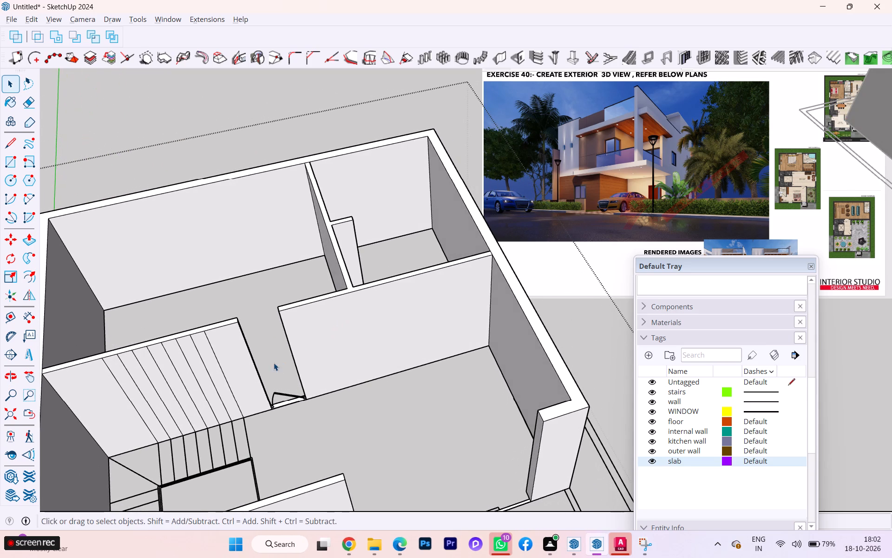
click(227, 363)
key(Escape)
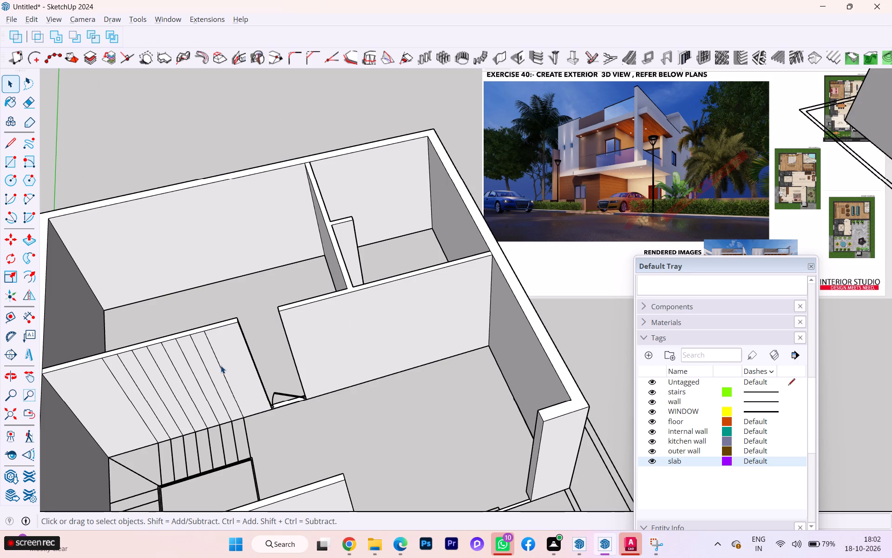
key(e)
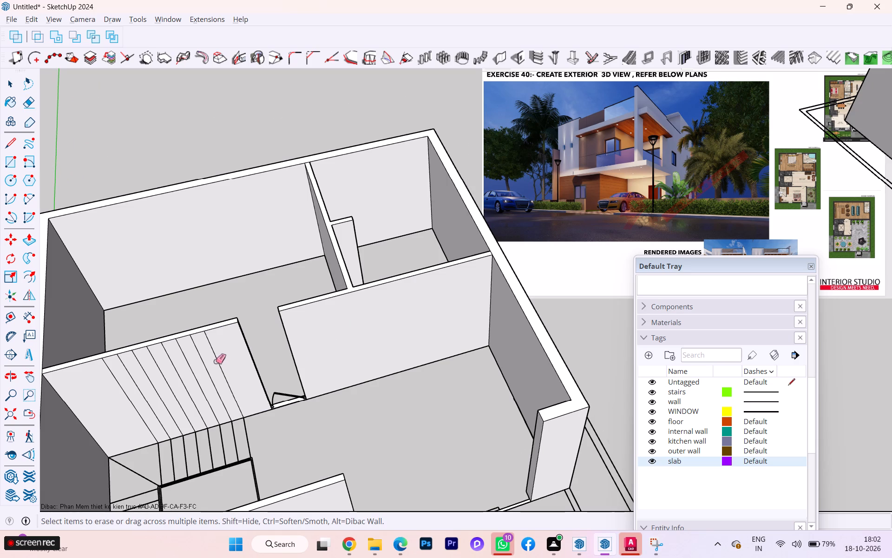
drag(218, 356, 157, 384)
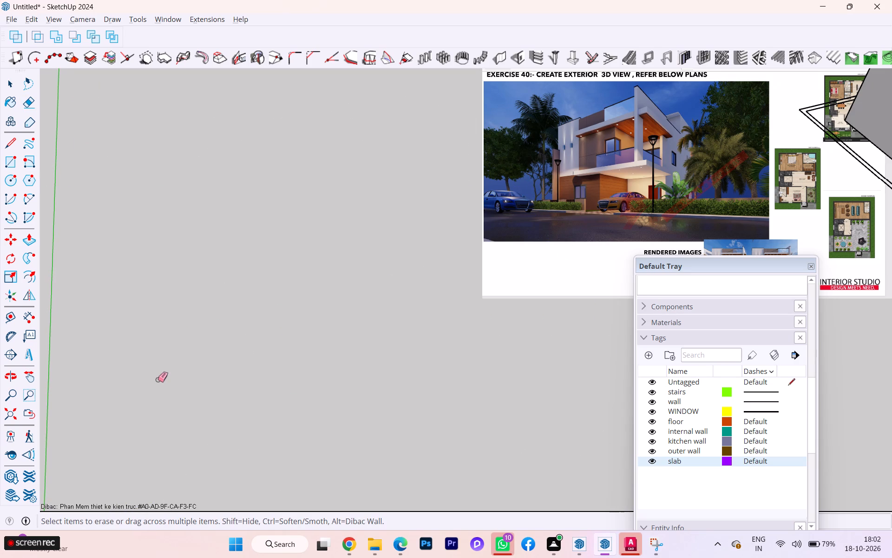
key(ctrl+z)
Open the wall geometry for editing and erase all the slanting tread lines across the stair-side wall's face.
key(space)
double_click(200, 356)
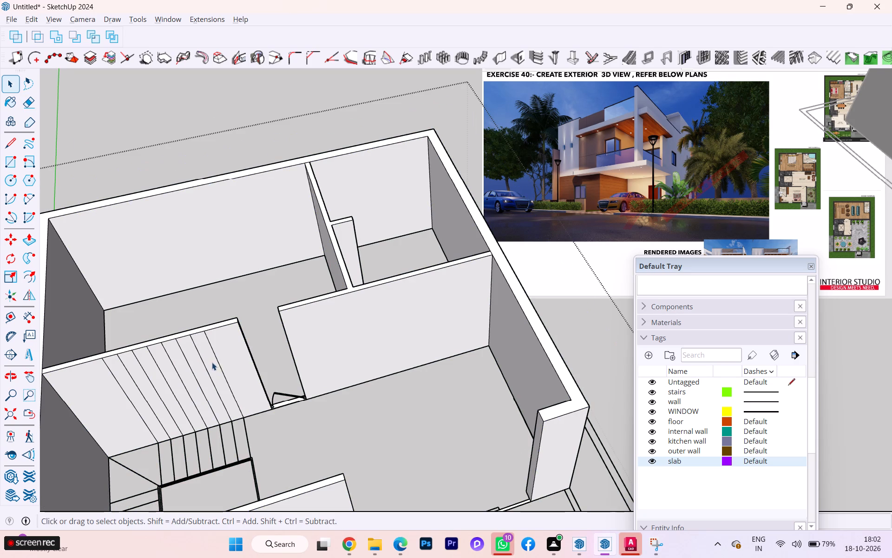
key(e)
drag(229, 354, 118, 399)
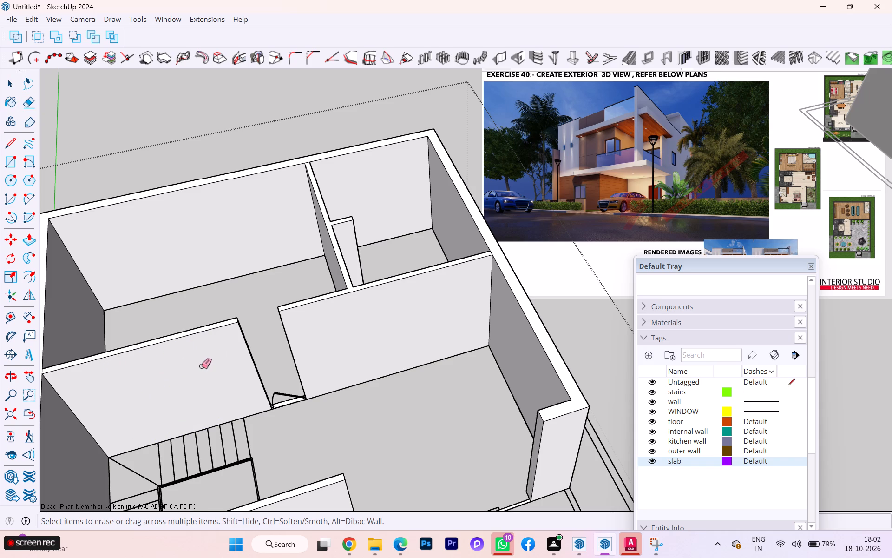
Erase the stray vertical line on the dividing wall's face between the partition stub and the stair-side wall.
scroll(274, 339, down, 2)
middle_drag(278, 339, 169, 335)
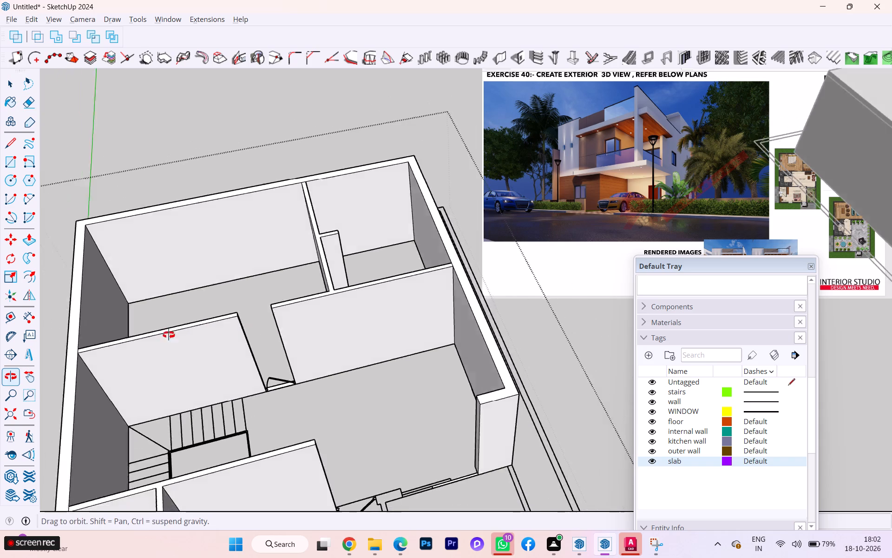
middle_drag(169, 335, 86, 329)
scroll(321, 210, up, 3)
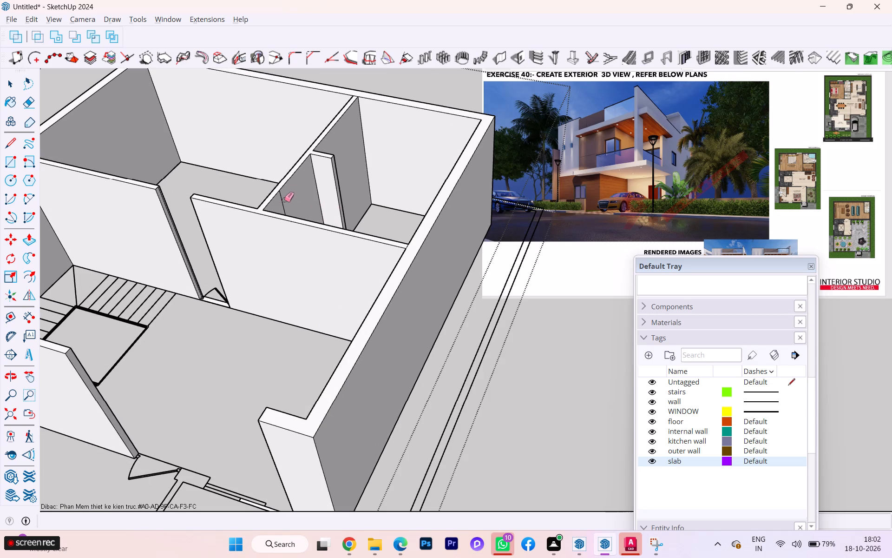
click(281, 200)
Erase the stray vertical line on the stair-side wall's face inside the small room.
scroll(285, 207, down, 4)
scroll(236, 254, down, 4)
middle_drag(239, 260, 272, 252)
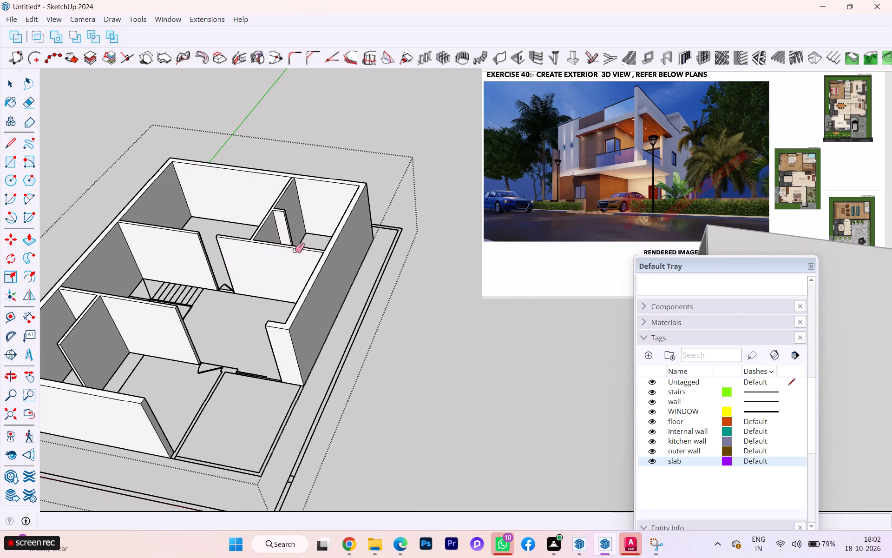
scroll(241, 260, down, 7)
middle_drag(234, 272, 475, 240)
middle_drag(247, 365, 504, 272)
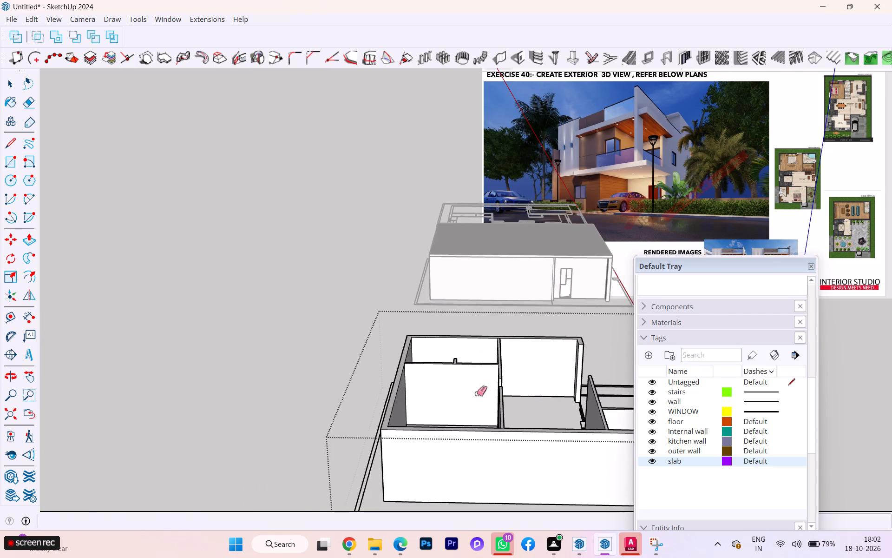
scroll(478, 399, up, 3)
scroll(506, 422, down, 1)
middle_drag(508, 423, 623, 413)
scroll(551, 347, up, 5)
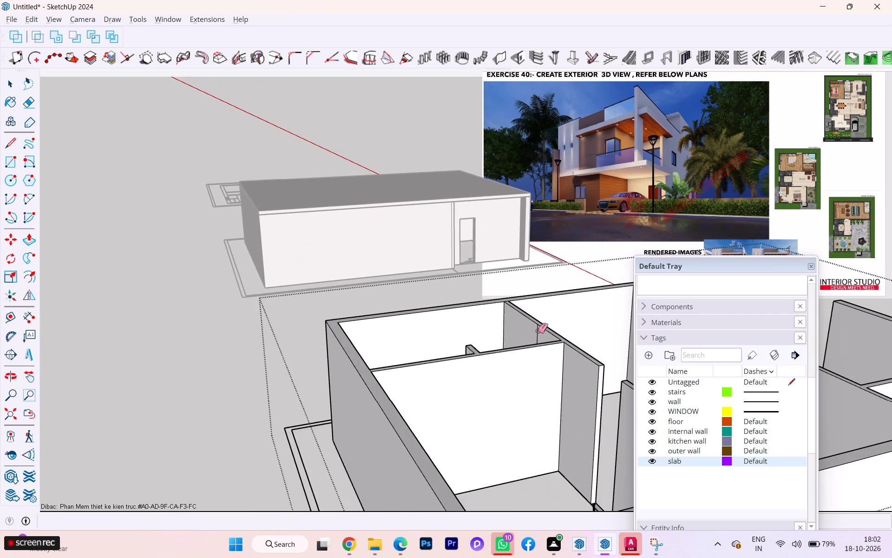
click(538, 331)
Examine the raised internal walls of the first floor from several sides.
scroll(494, 343, down, 3)
middle_drag(491, 345, 305, 350)
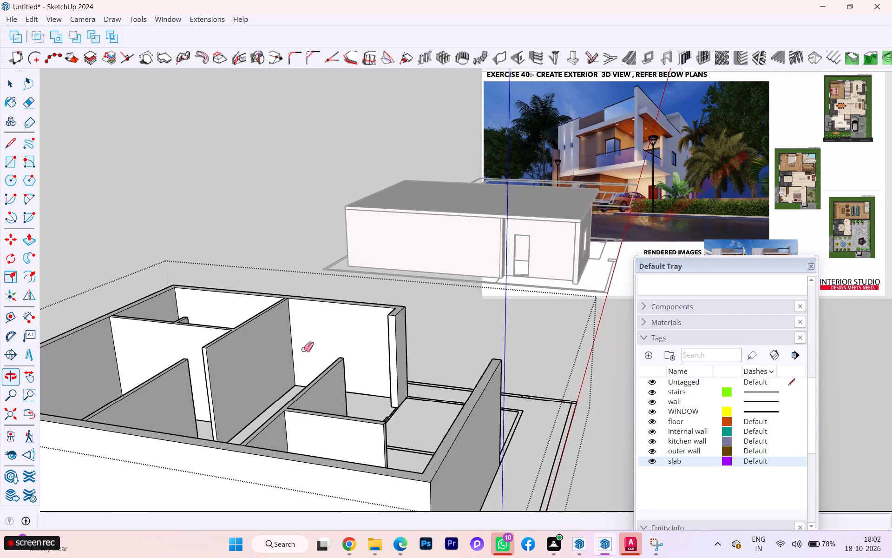
middle_drag(303, 353, 138, 415)
scroll(374, 381, down, 2)
scroll(377, 381, up, 2)
scroll(377, 381, down, 8)
scroll(450, 382, up, 1)
scroll(453, 382, down, 1)
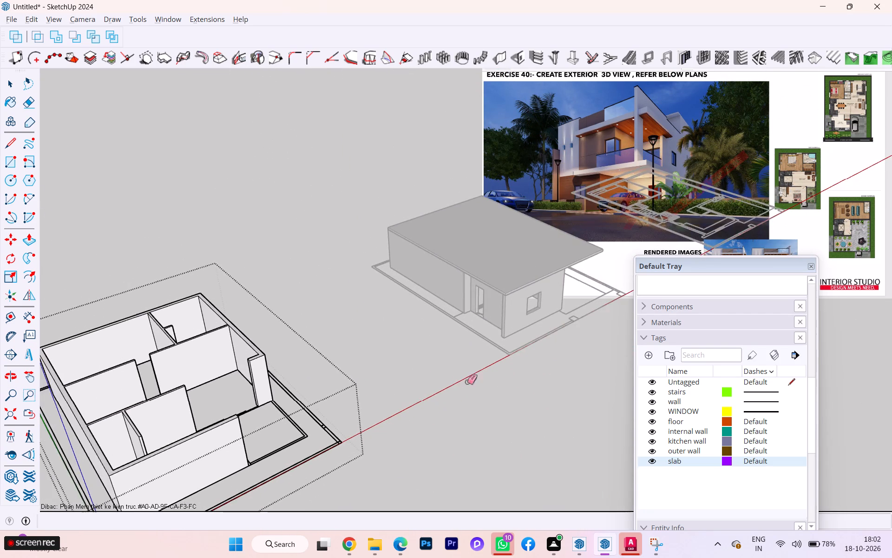
scroll(477, 380, down, 2)
middle_drag(471, 389, 206, 440)
scroll(240, 192, up, 5)
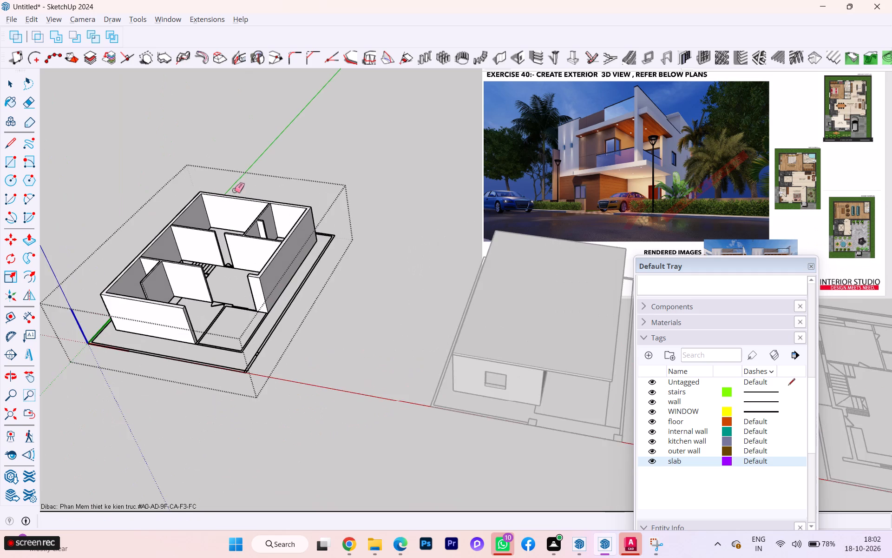
Draw a rectangle over the partition strip between the small rooms, from the outer wall to the door jamb.
scroll(234, 190, up, 11)
scroll(257, 222, down, 2)
scroll(257, 222, up, 2)
scroll(257, 222, down, 1)
scroll(289, 229, up, 2)
scroll(289, 229, down, 1)
scroll(289, 229, up, 1)
scroll(289, 229, down, 1)
middle_drag(302, 239, 292, 404)
scroll(302, 239, down, 1)
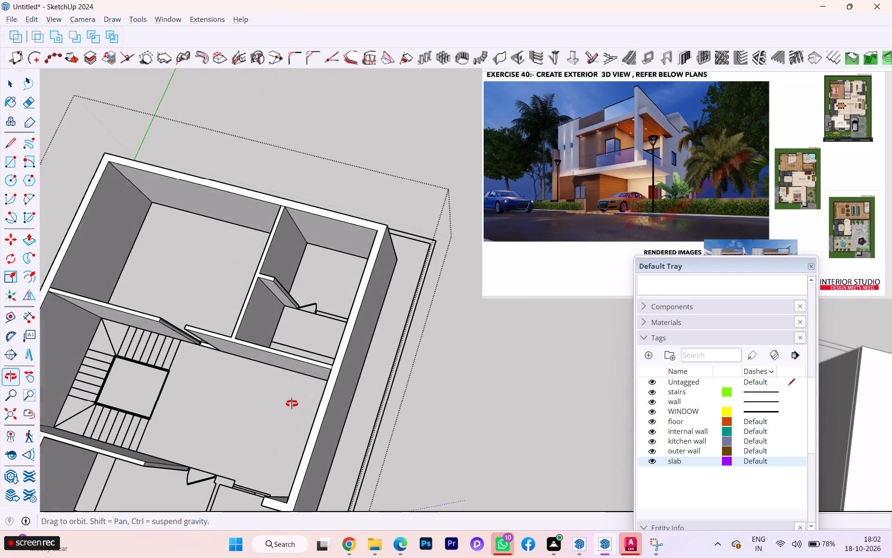
middle_drag(292, 404, 428, 328)
key(space)
scroll(342, 384, up, 3)
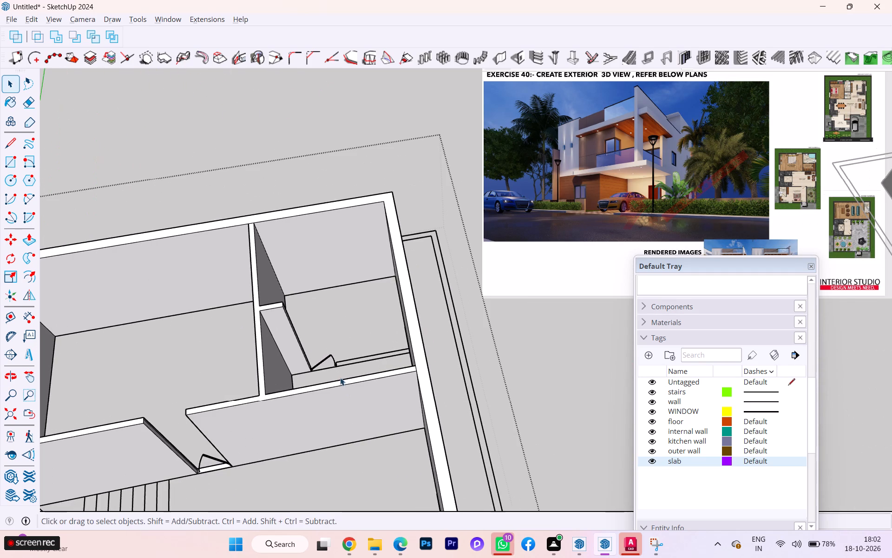
key(r)
scroll(335, 376, up, 5)
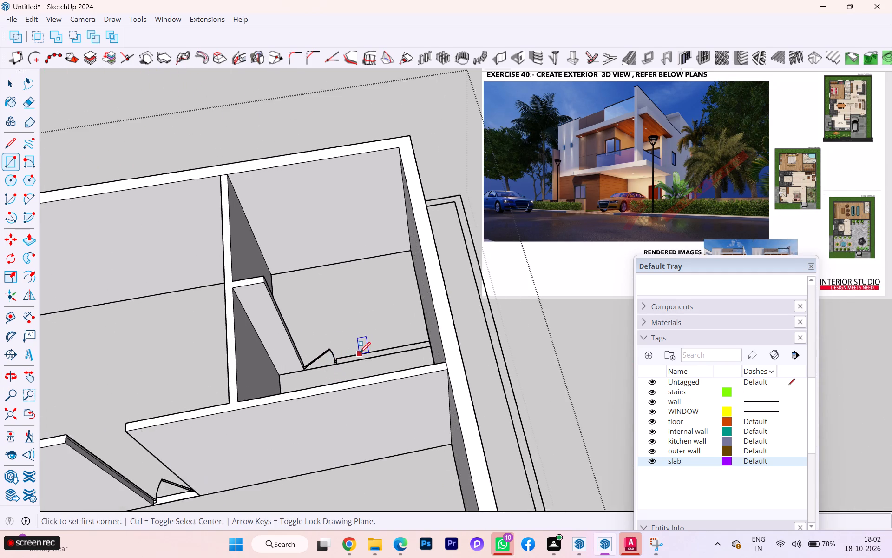
scroll(360, 352, up, 8)
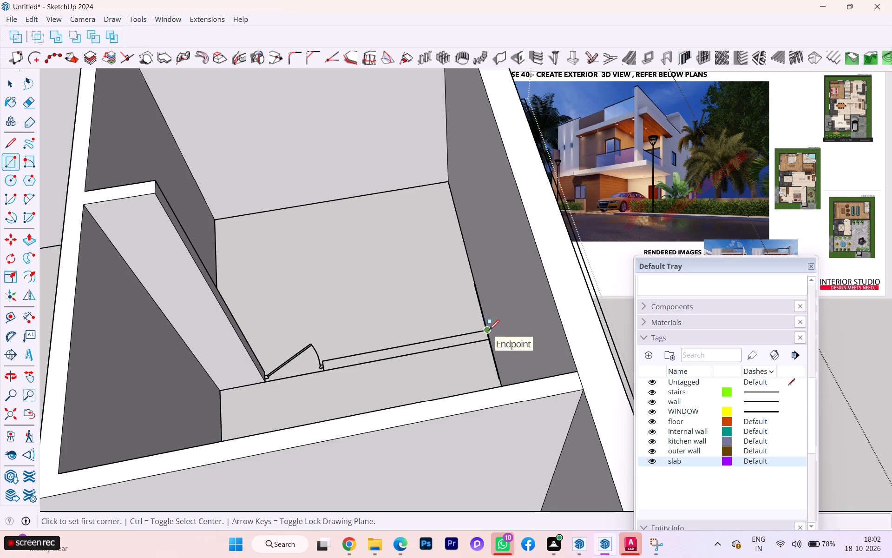
click(489, 330)
click(325, 371)
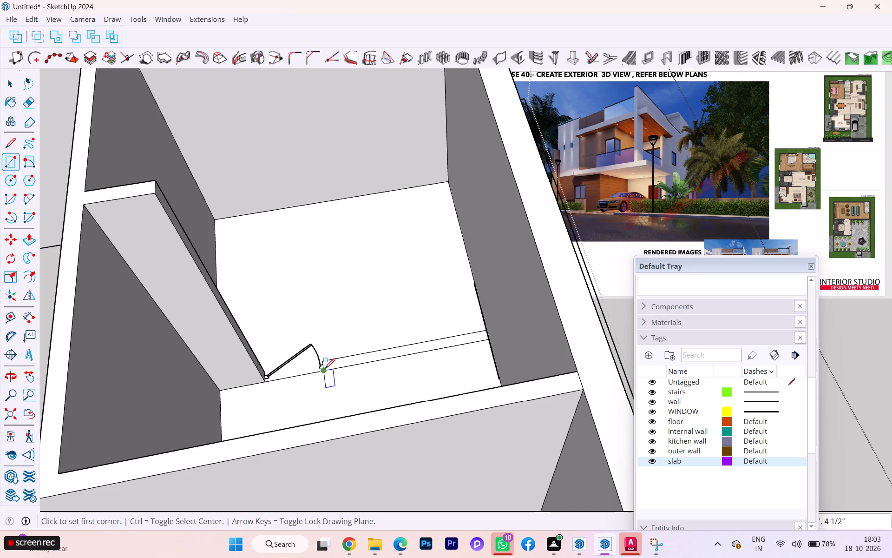
Delete the unwanted floor faces on both sides of the filled partition strip in the small rooms.
key(space)
click(337, 343)
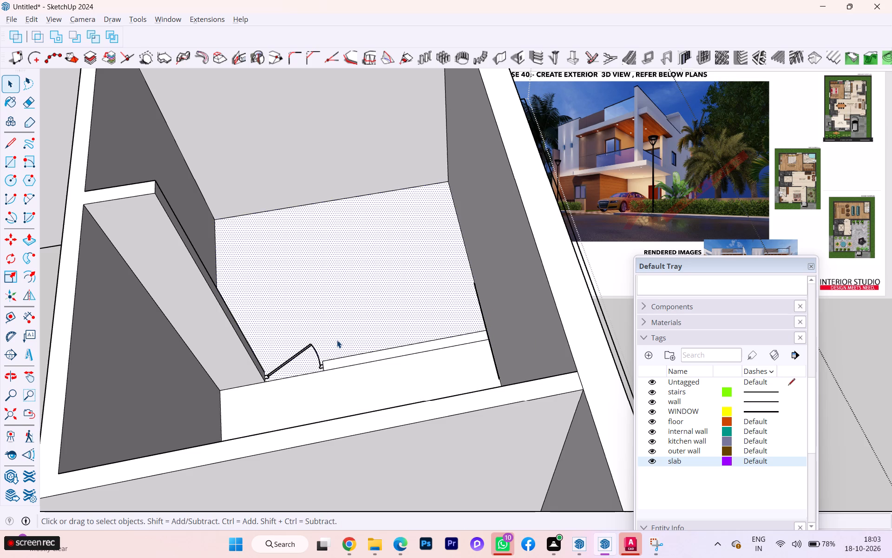
key(Delete)
click(358, 387)
key(Delete)
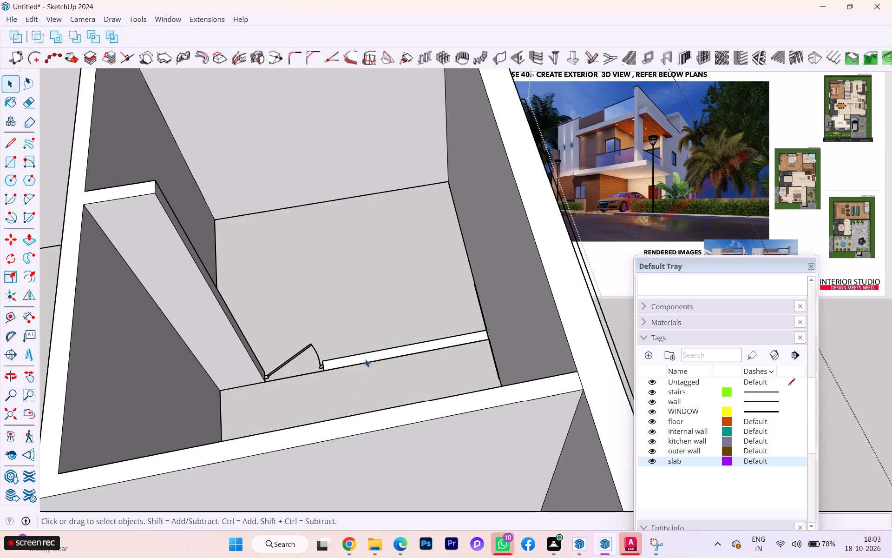
Push/Pull the filled partition strip between the small rooms up to the top of the short wall stub beside the door.
scroll(366, 359, up, 2)
click(366, 358)
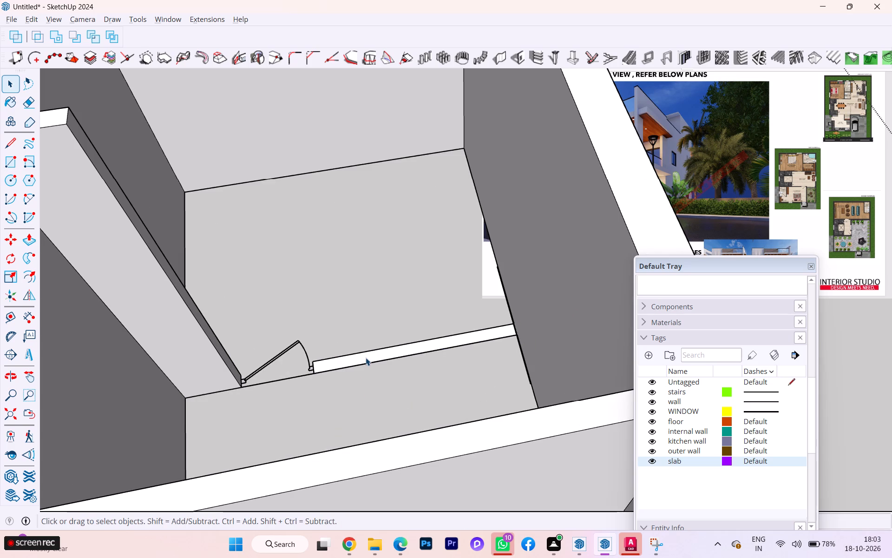
key(p)
click(366, 358)
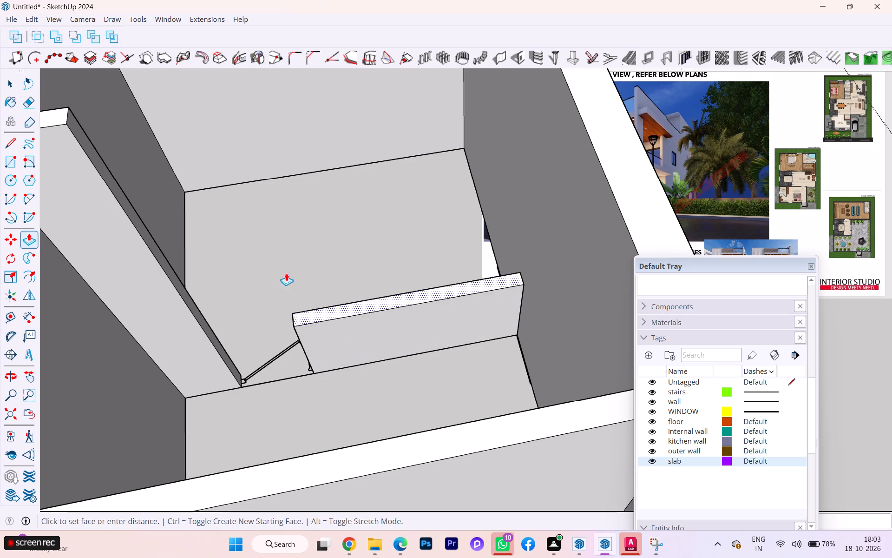
click(62, 126)
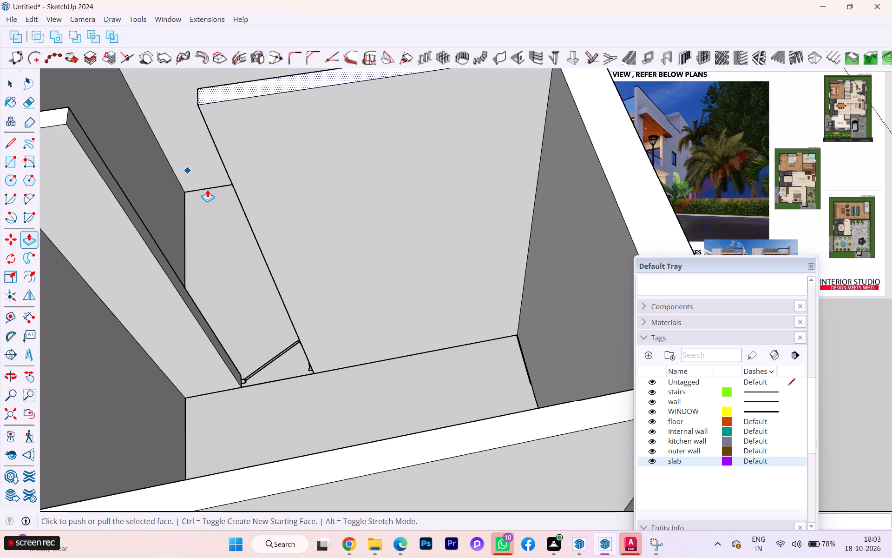
key(space)
Examine the raised first-floor walls and partitions from several sides for walls still lying flat.
scroll(336, 271, down, 3)
scroll(345, 272, up, 1)
scroll(346, 272, down, 3)
scroll(355, 277, up, 1)
scroll(354, 277, down, 4)
middle_drag(384, 383, 401, 428)
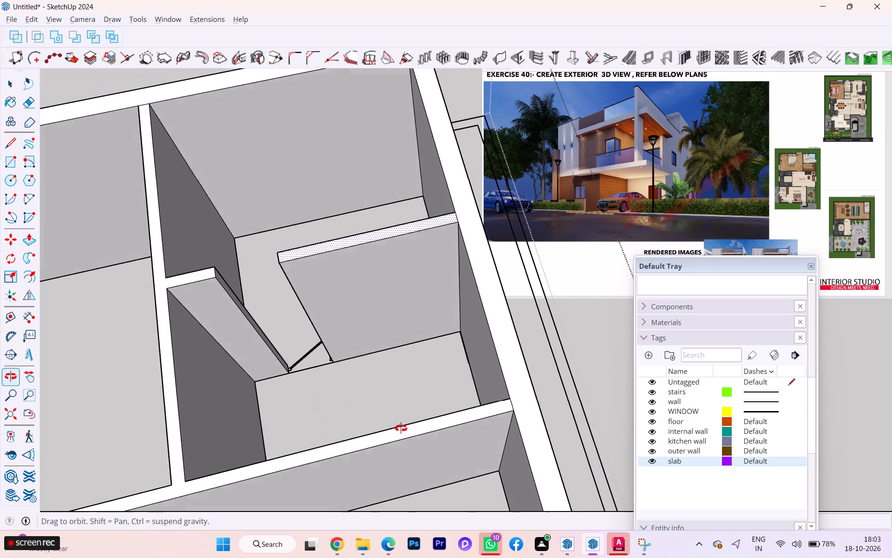
middle_drag(401, 428, 402, 430)
scroll(377, 394, down, 3)
middle_drag(384, 396, 597, 379)
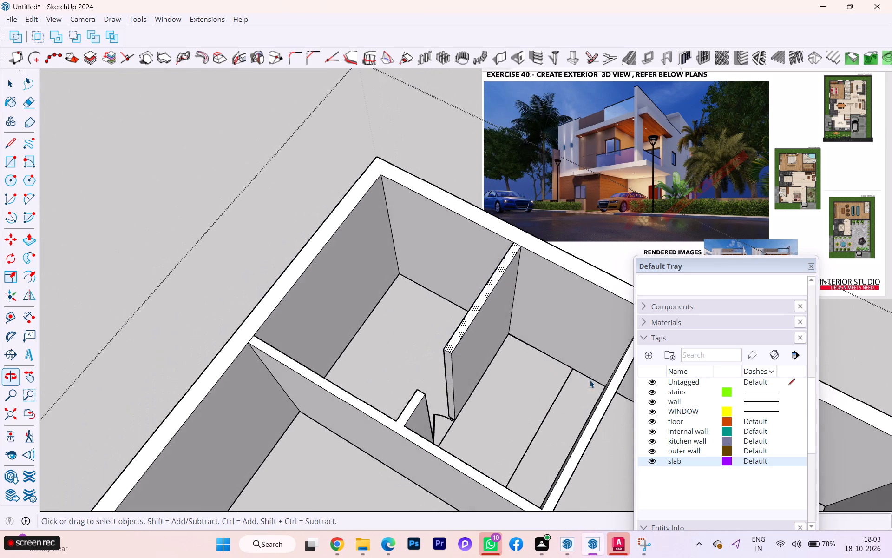
scroll(441, 352, down, 3)
scroll(441, 348, up, 2)
scroll(441, 348, down, 4)
middle_drag(458, 370, 650, 368)
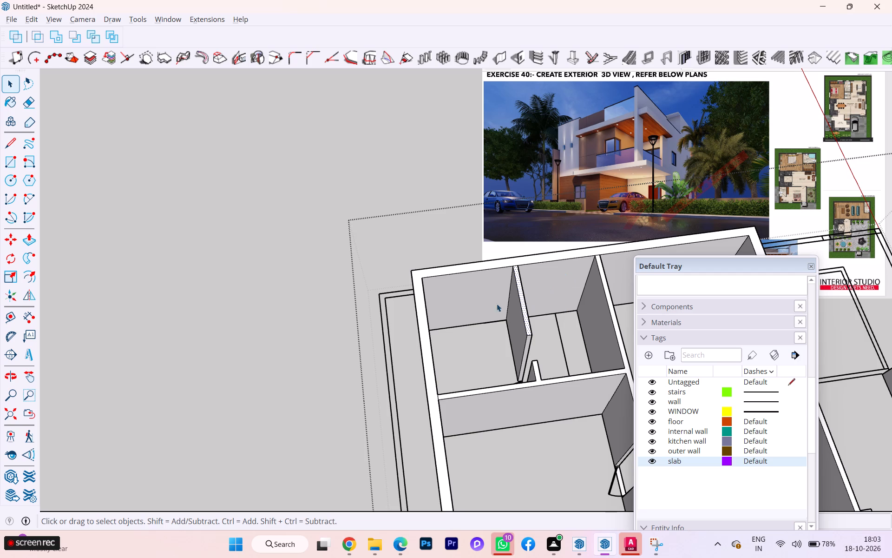
scroll(400, 296, down, 3)
scroll(366, 306, up, 1)
scroll(363, 306, down, 1)
scroll(267, 307, down, 2)
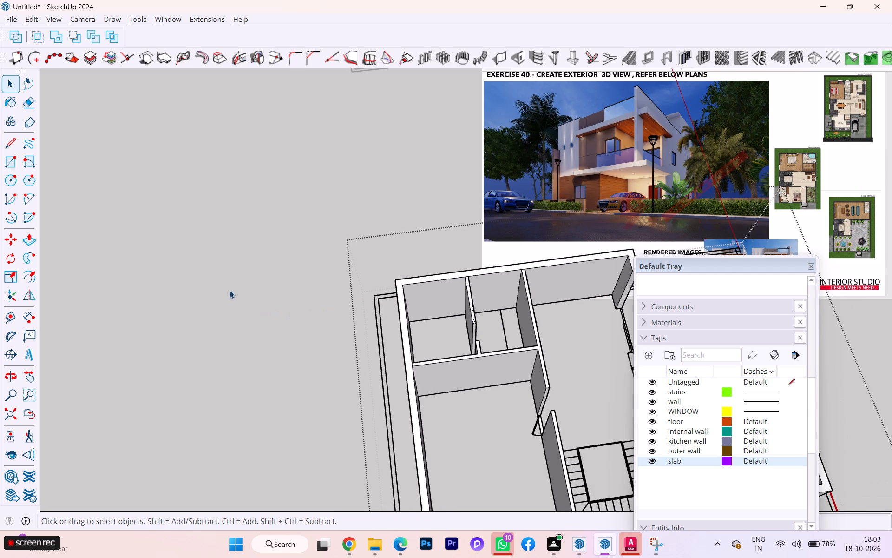
scroll(229, 281, down, 3)
scroll(417, 338, down, 2)
middle_drag(400, 320, 300, 243)
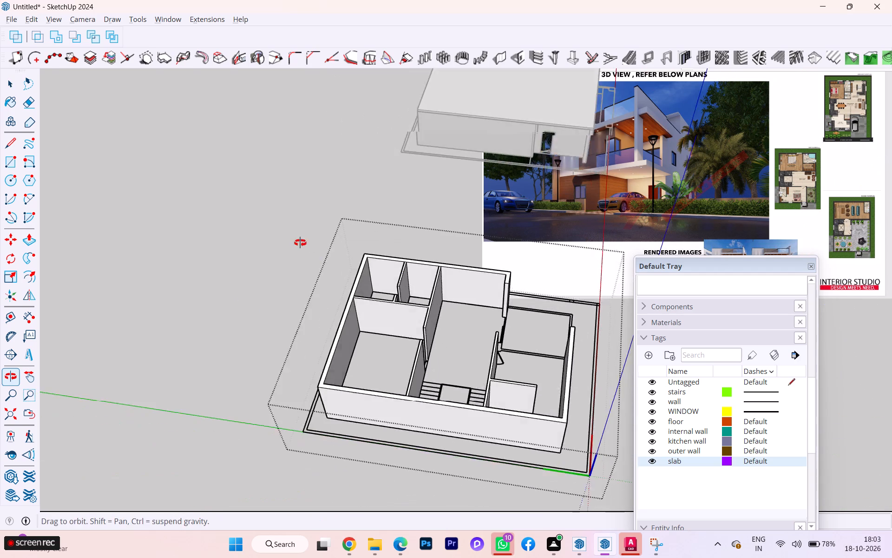
middle_drag(300, 243, 286, 226)
scroll(448, 367, down, 1)
middle_drag(472, 392, 260, 346)
scroll(364, 296, up, 2)
scroll(448, 297, up, 2)
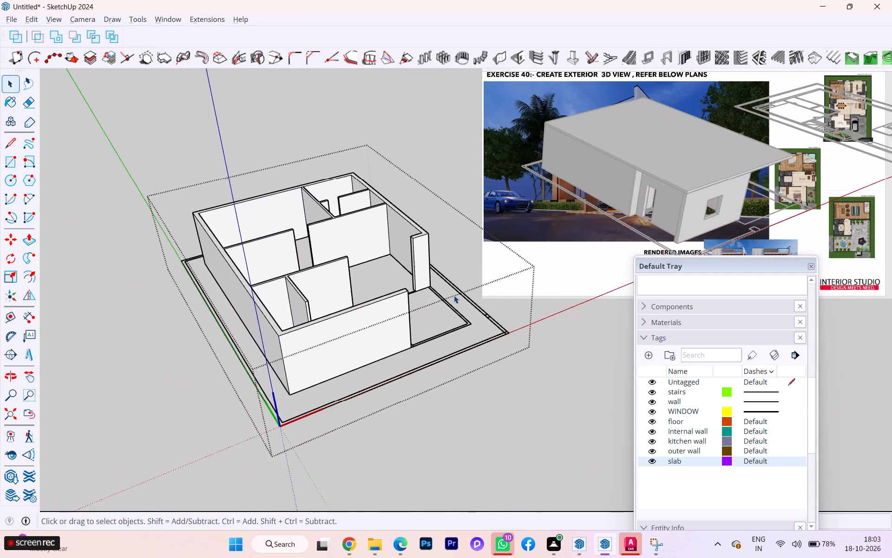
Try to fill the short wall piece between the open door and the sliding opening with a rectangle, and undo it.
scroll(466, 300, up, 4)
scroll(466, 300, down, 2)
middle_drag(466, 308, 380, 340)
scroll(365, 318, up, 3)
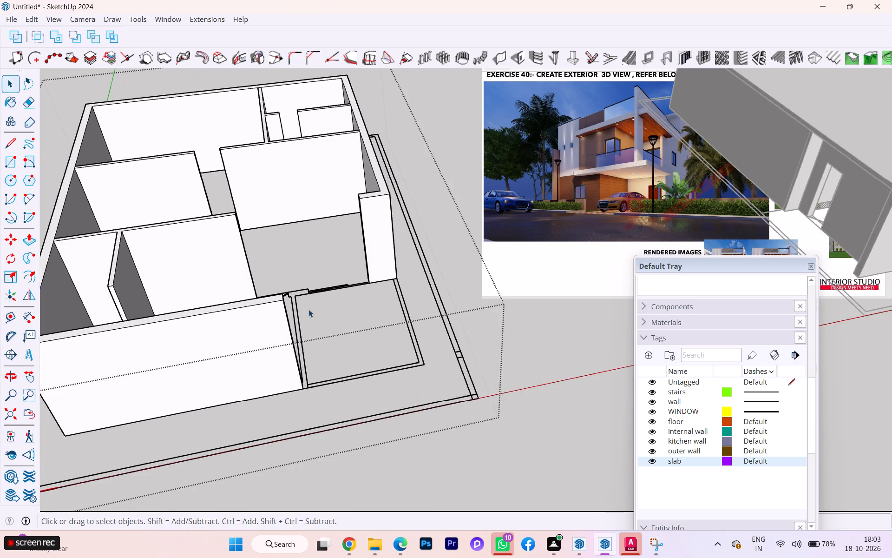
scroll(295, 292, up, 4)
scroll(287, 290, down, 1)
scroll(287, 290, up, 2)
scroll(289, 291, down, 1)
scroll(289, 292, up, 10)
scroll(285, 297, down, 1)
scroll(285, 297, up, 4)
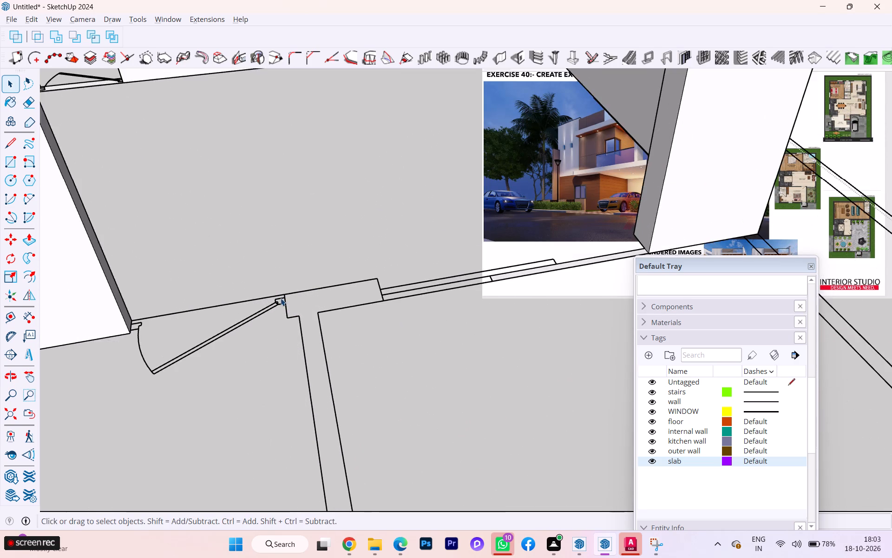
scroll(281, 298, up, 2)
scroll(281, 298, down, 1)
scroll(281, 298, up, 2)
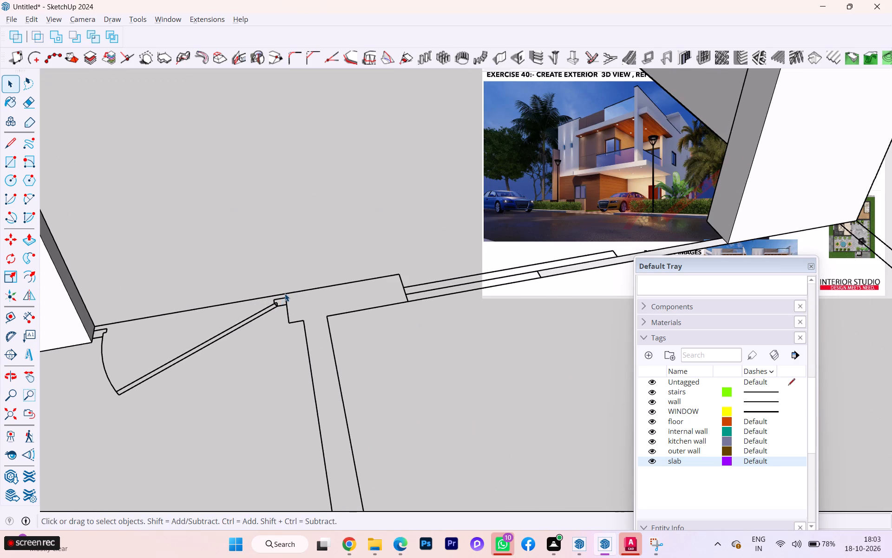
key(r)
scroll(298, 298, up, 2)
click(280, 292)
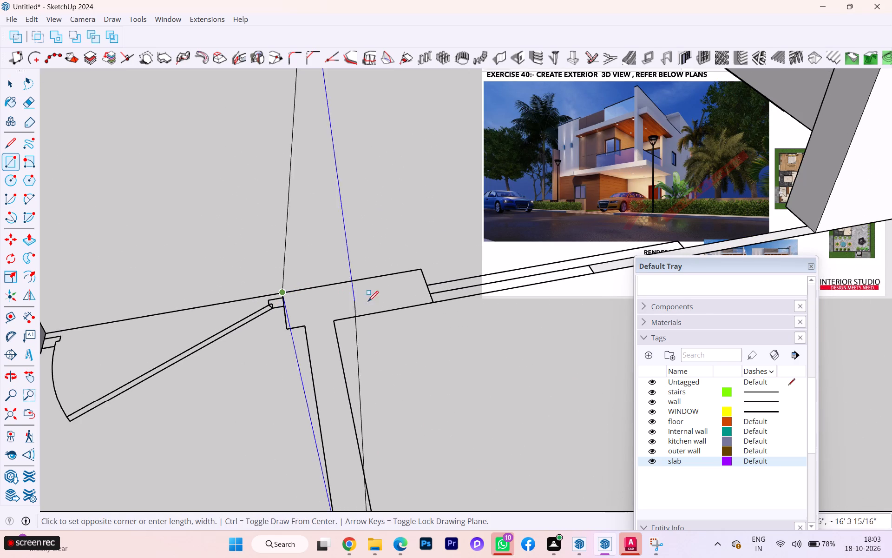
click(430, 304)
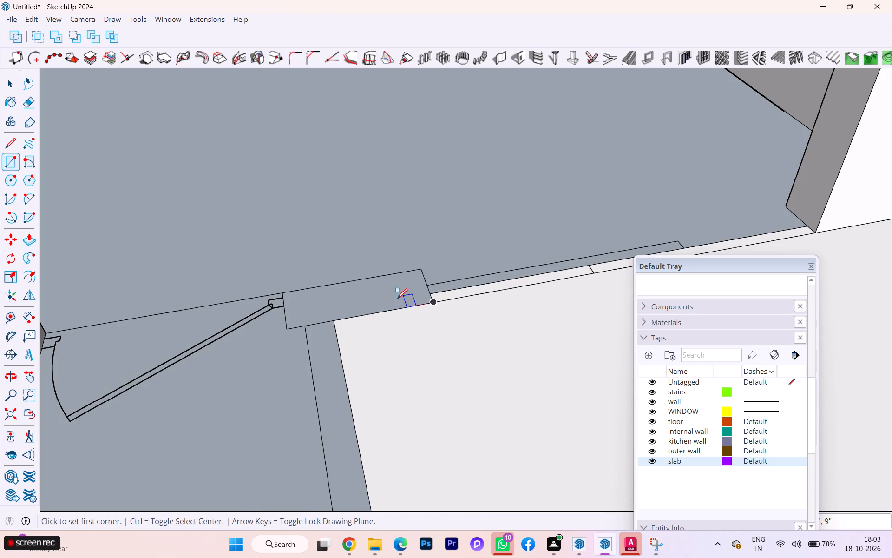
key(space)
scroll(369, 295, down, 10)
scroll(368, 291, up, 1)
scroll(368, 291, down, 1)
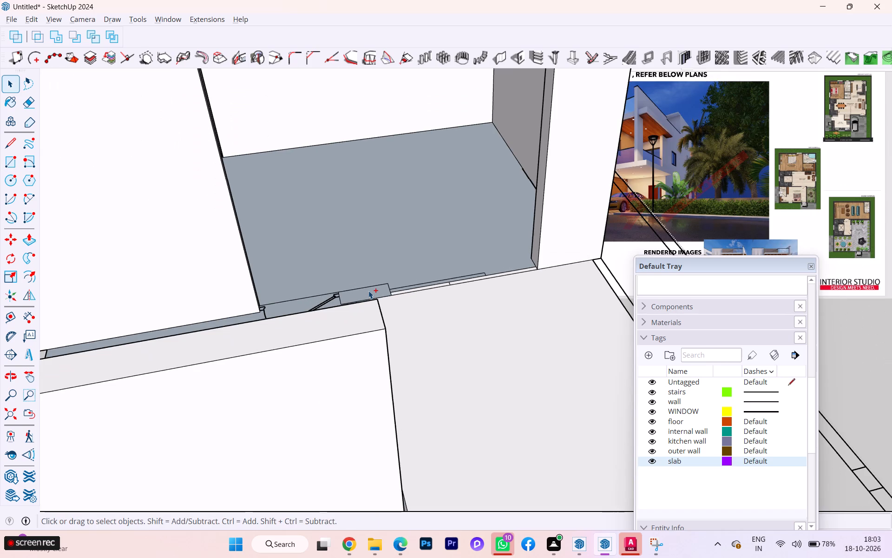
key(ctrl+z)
Draw a rectangle over the flat wall strip of the front corner room, from the outer wall's end to the wall piece by the door.
scroll(369, 305, down, 8)
scroll(354, 305, up, 1)
scroll(354, 305, down, 1)
scroll(392, 325, down, 2)
middle_drag(371, 347, 336, 351)
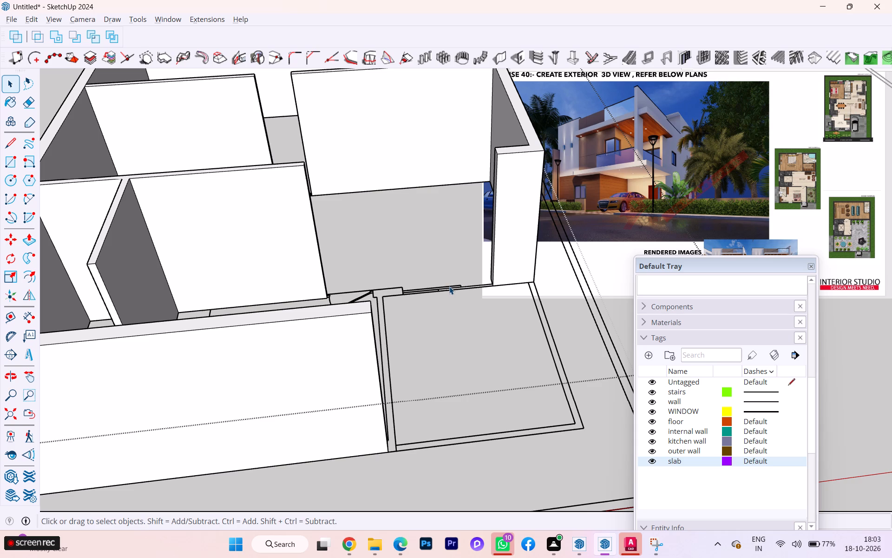
key(r)
key(Return)
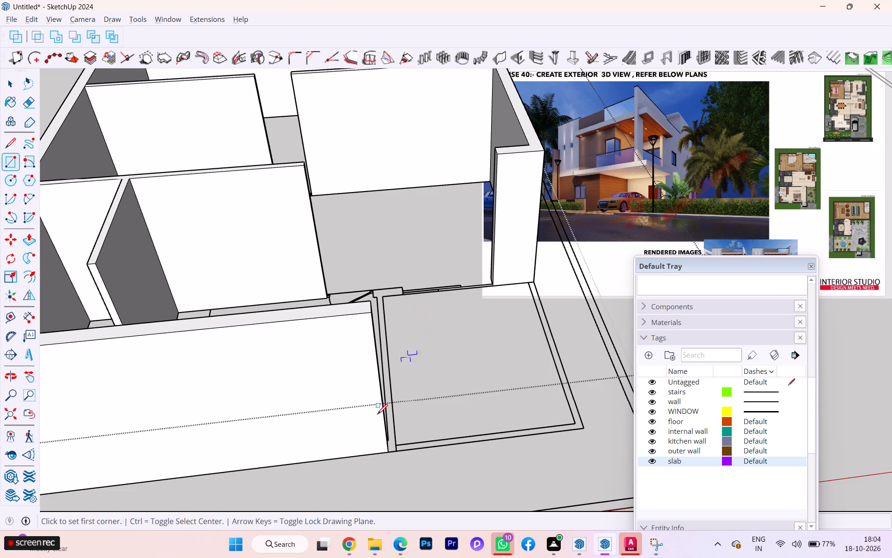
scroll(377, 414, up, 3)
middle_drag(402, 465, 215, 467)
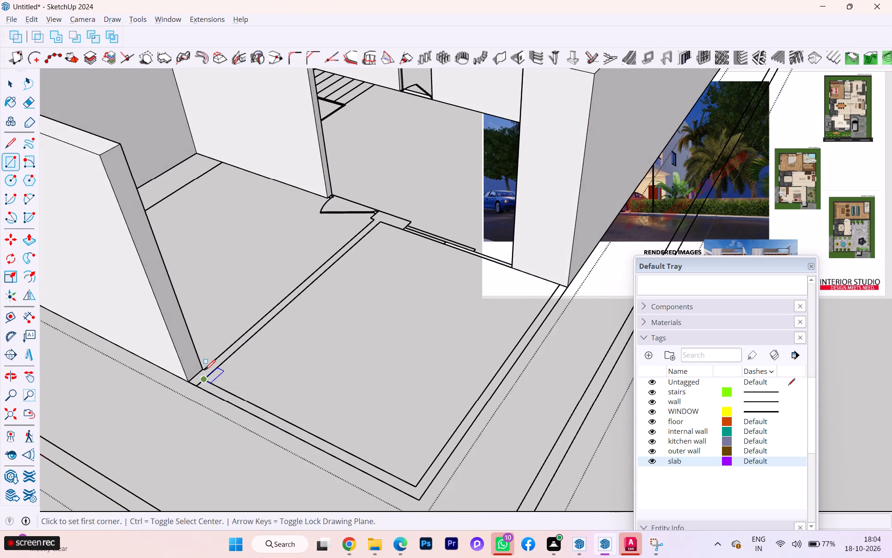
scroll(205, 369, down, 1)
scroll(205, 368, up, 2)
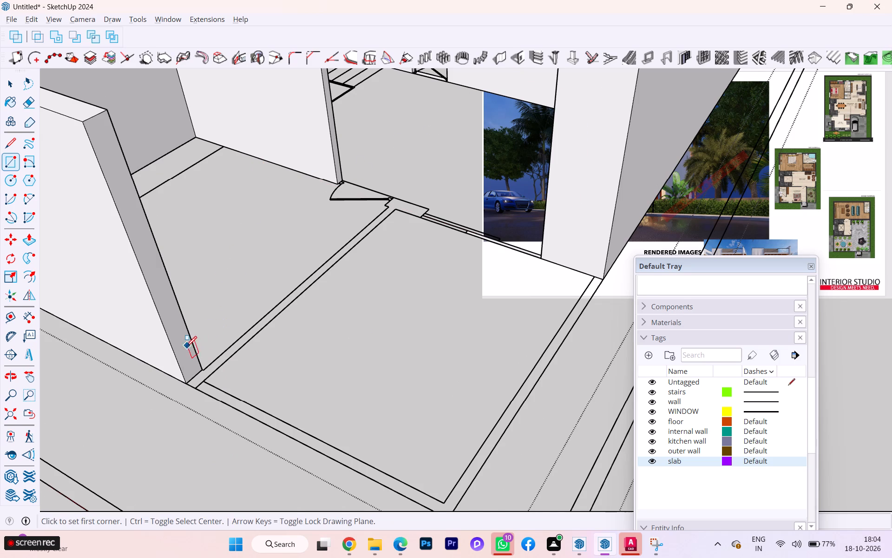
scroll(186, 346, up, 2)
scroll(186, 346, down, 1)
scroll(186, 346, up, 5)
scroll(183, 384, up, 2)
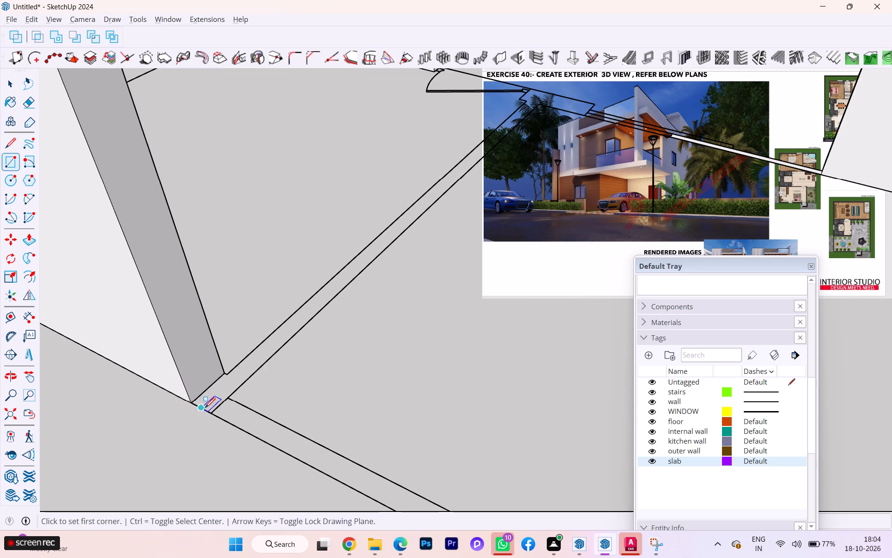
click(208, 415)
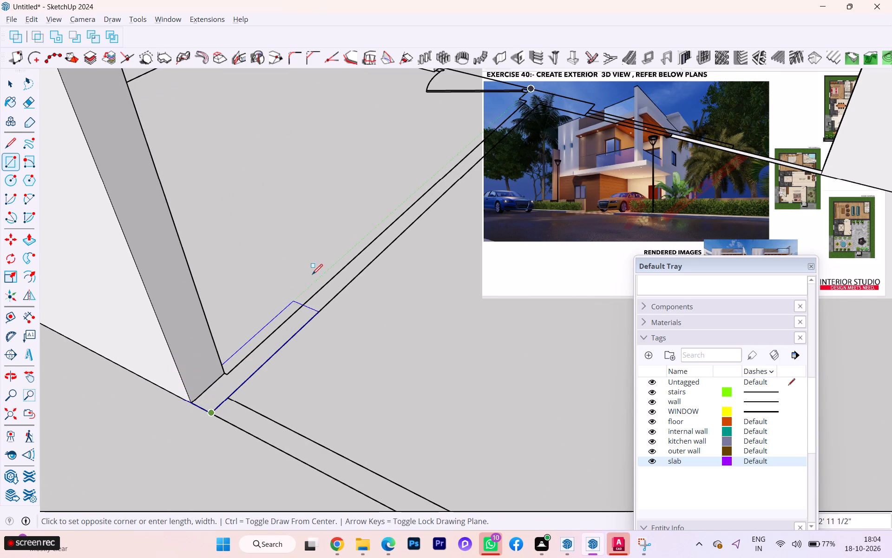
scroll(298, 284, down, 3)
scroll(286, 289, up, 1)
scroll(278, 299, down, 1)
scroll(315, 287, down, 3)
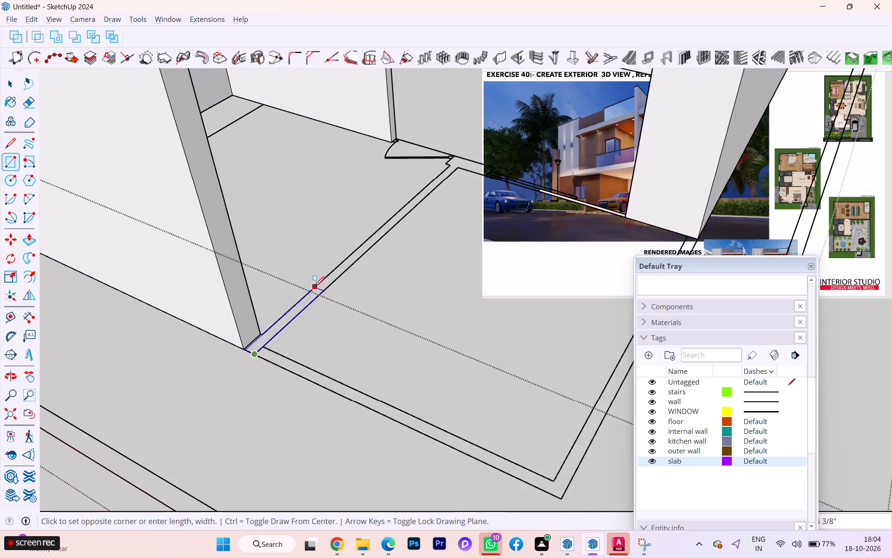
middle_drag(314, 287, 194, 320)
scroll(169, 295, down, 4)
scroll(165, 292, up, 1)
scroll(165, 292, down, 6)
scroll(157, 293, up, 1)
scroll(157, 293, down, 2)
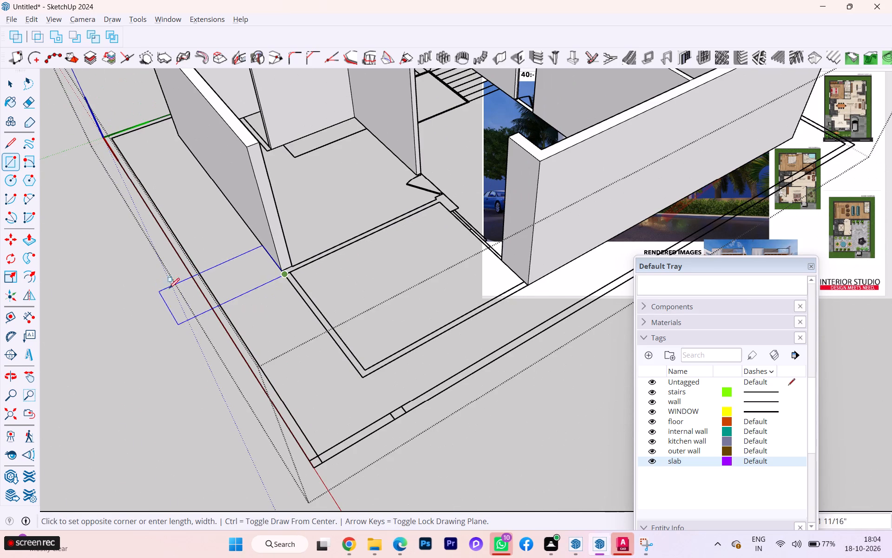
scroll(418, 227, up, 8)
scroll(451, 189, up, 2)
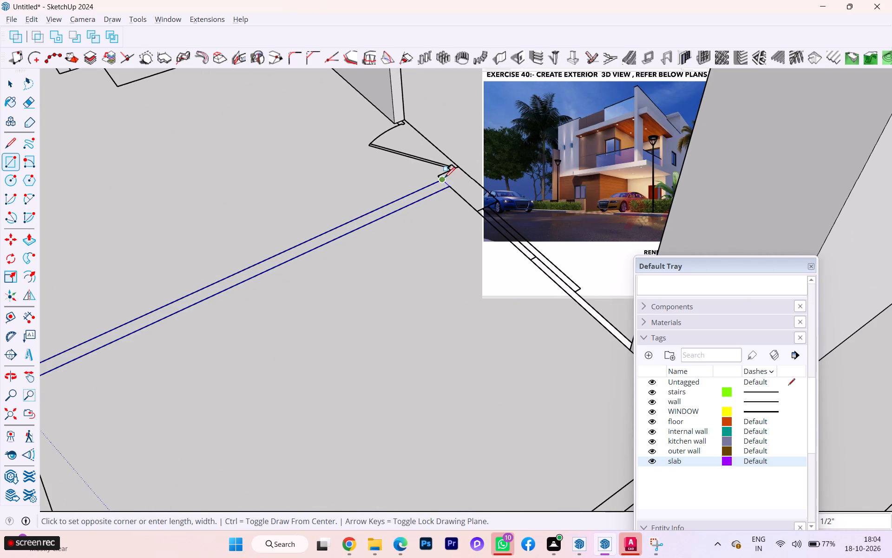
click(444, 178)
key(space)
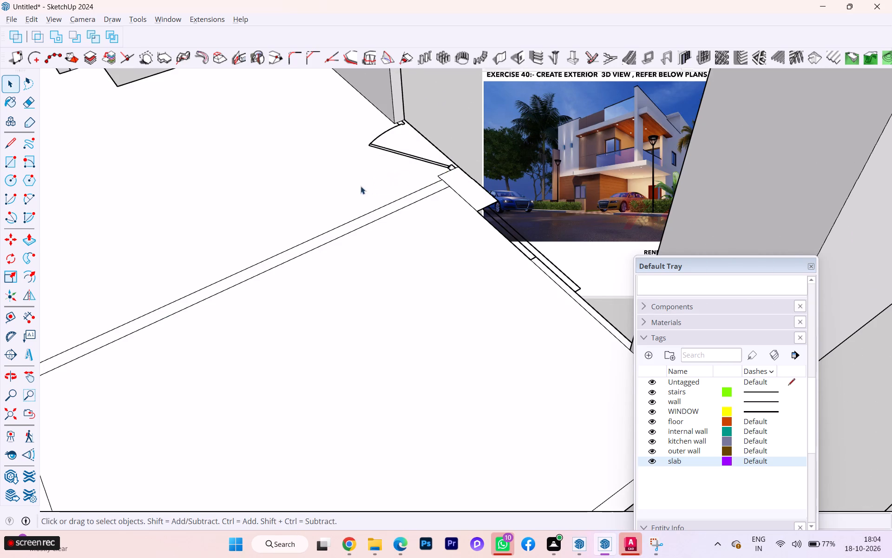
Delete the unwanted floor faces on both sides of the filled wall strip.
ctrl+click(328, 194)
ctrl+click(387, 280)
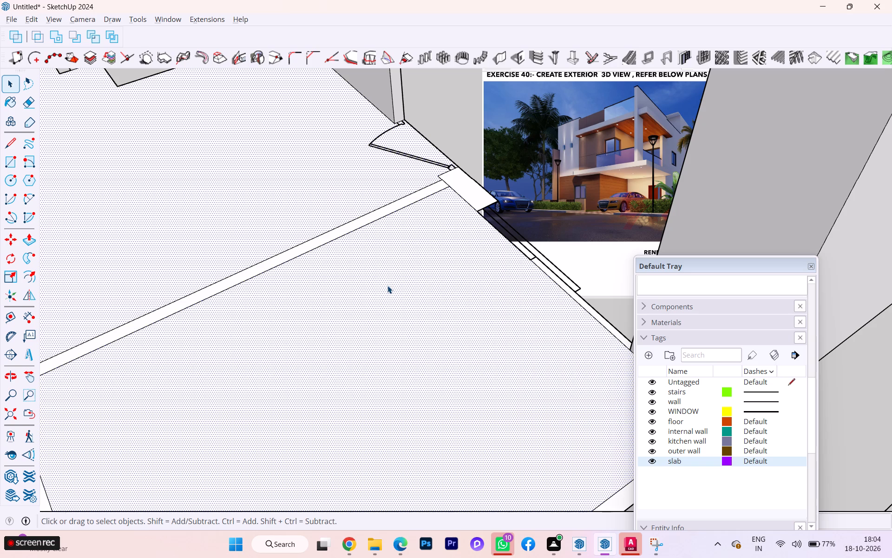
key(Delete)
Erase the stray lines crossing the wall strip where it meets the raised outer wall's end and the corner room's front wall.
scroll(407, 266, down, 2)
scroll(407, 266, up, 1)
scroll(407, 265, down, 2)
scroll(407, 265, up, 1)
scroll(417, 260, down, 4)
scroll(203, 339, up, 5)
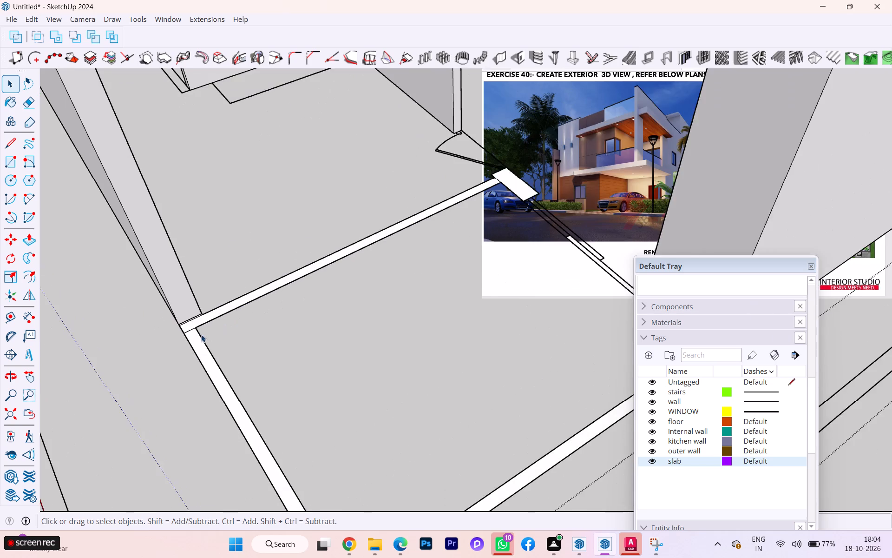
scroll(201, 334, up, 16)
scroll(184, 310, down, 8)
scroll(184, 310, up, 5)
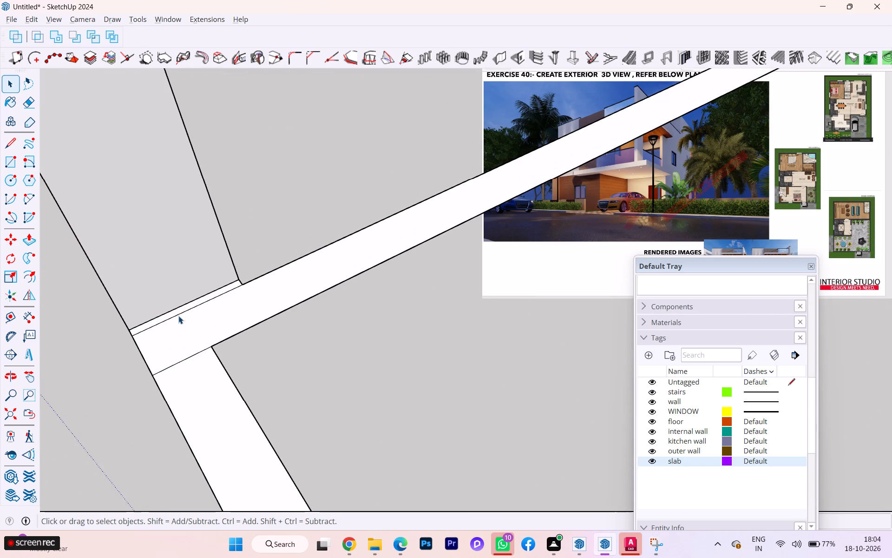
key(e)
click(177, 313)
click(172, 318)
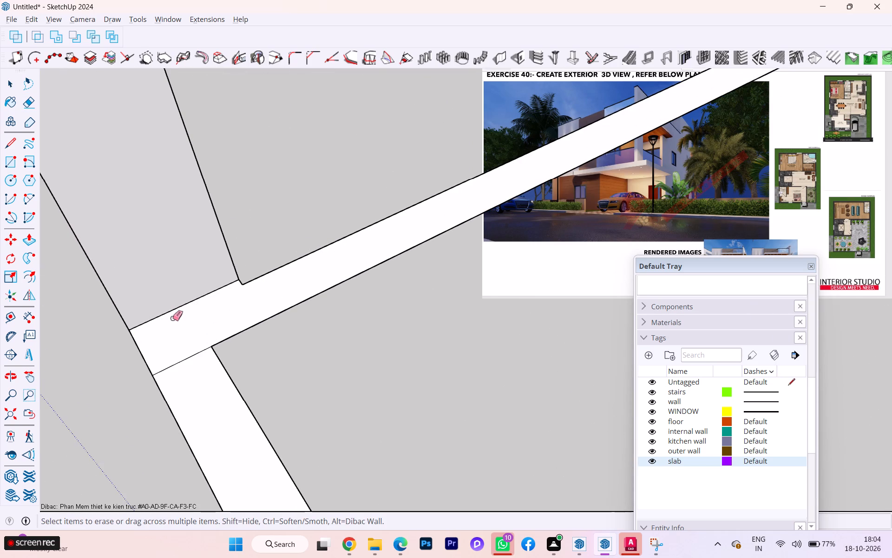
scroll(177, 325, down, 3)
click(188, 352)
Push/Pull the front corner room's flat wall outline up to the top of the adjoining raised outer wall.
scroll(181, 326, down, 1)
scroll(181, 326, up, 1)
scroll(181, 326, down, 9)
scroll(181, 315, up, 1)
scroll(181, 315, down, 3)
scroll(180, 313, up, 2)
scroll(180, 312, down, 3)
scroll(174, 286, up, 3)
scroll(174, 285, down, 4)
scroll(176, 284, up, 1)
scroll(176, 284, down, 2)
scroll(176, 284, up, 2)
scroll(176, 284, down, 2)
scroll(176, 284, up, 2)
scroll(176, 284, down, 8)
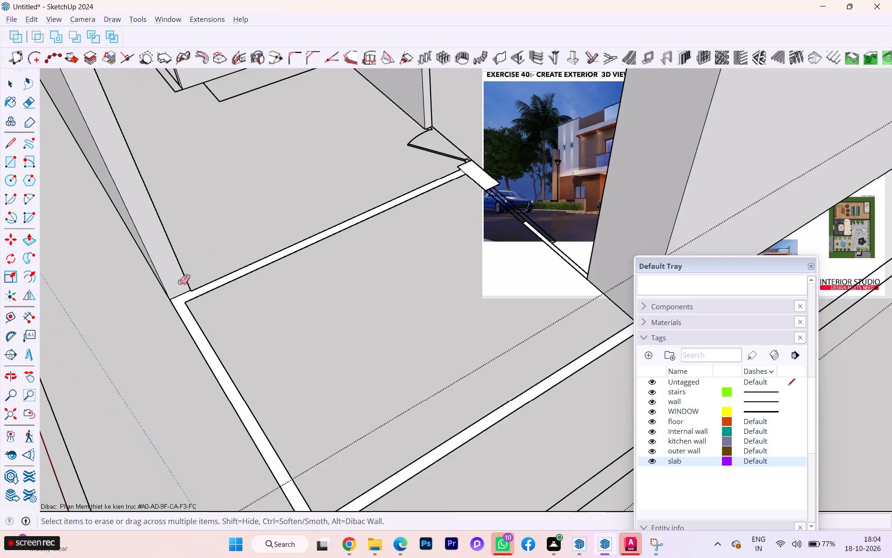
scroll(180, 282, down, 7)
scroll(201, 301, up, 1)
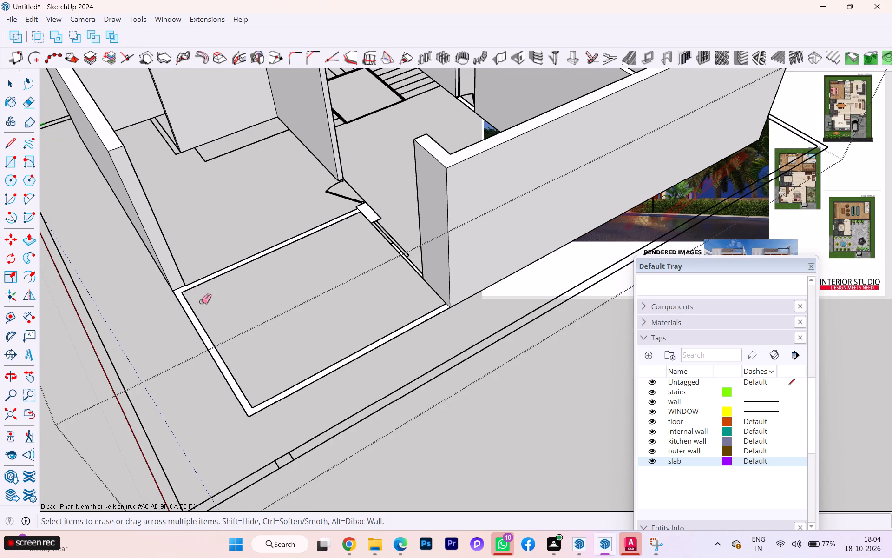
key(space)
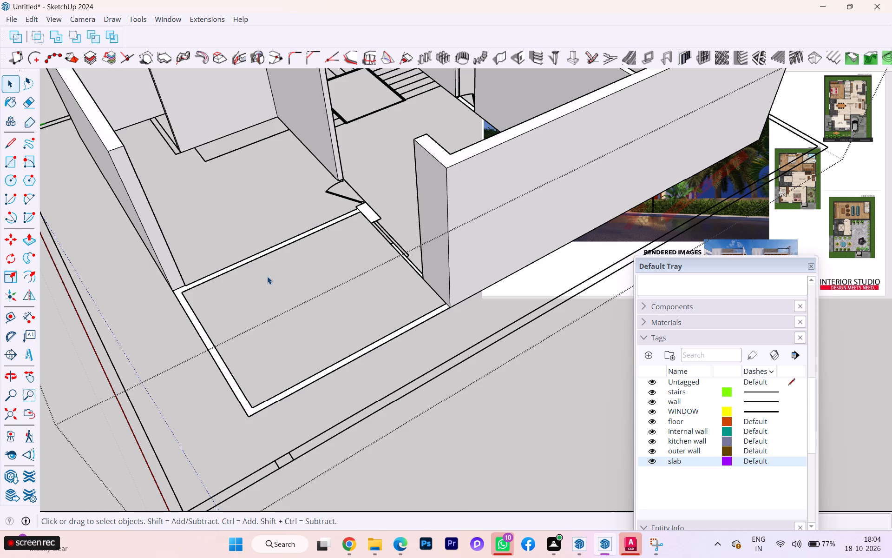
key(p)
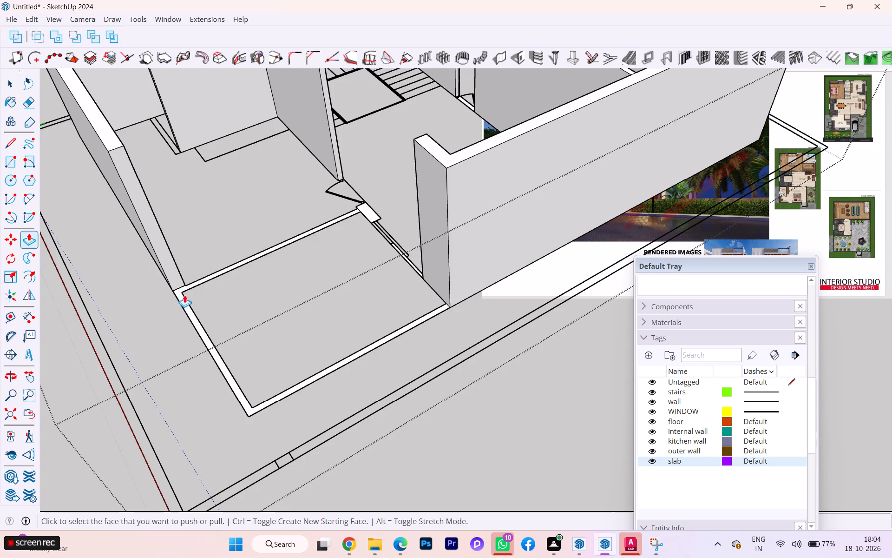
scroll(183, 288, up, 4)
click(183, 288)
scroll(184, 224, down, 7)
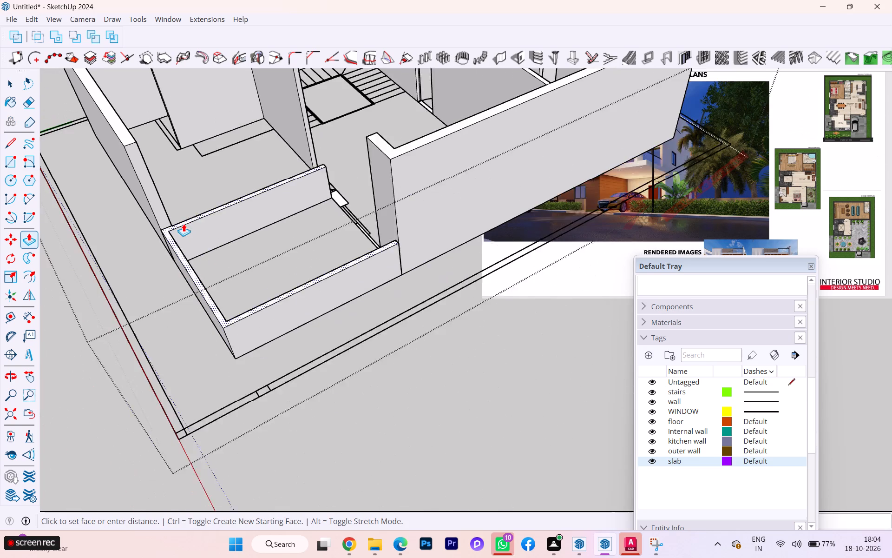
scroll(184, 224, down, 1)
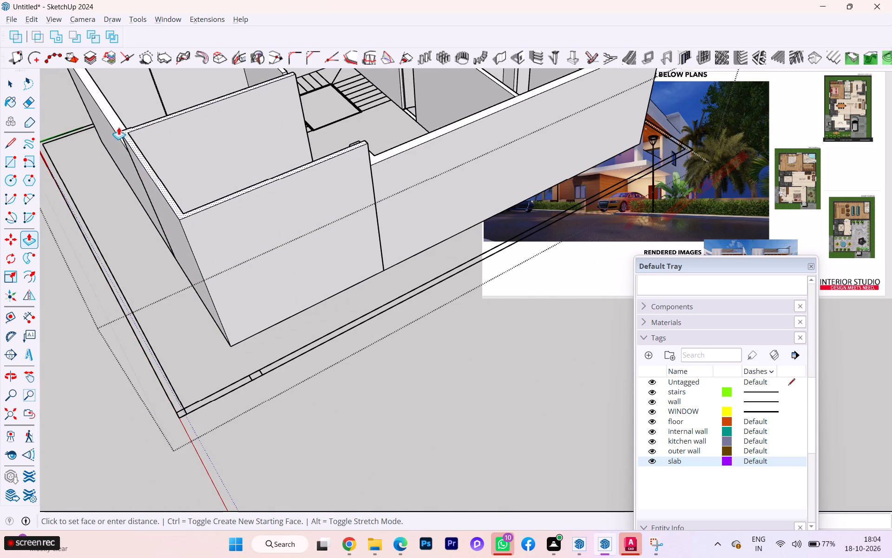
click(109, 121)
key(space)
scroll(159, 187, up, 1)
scroll(160, 187, down, 1)
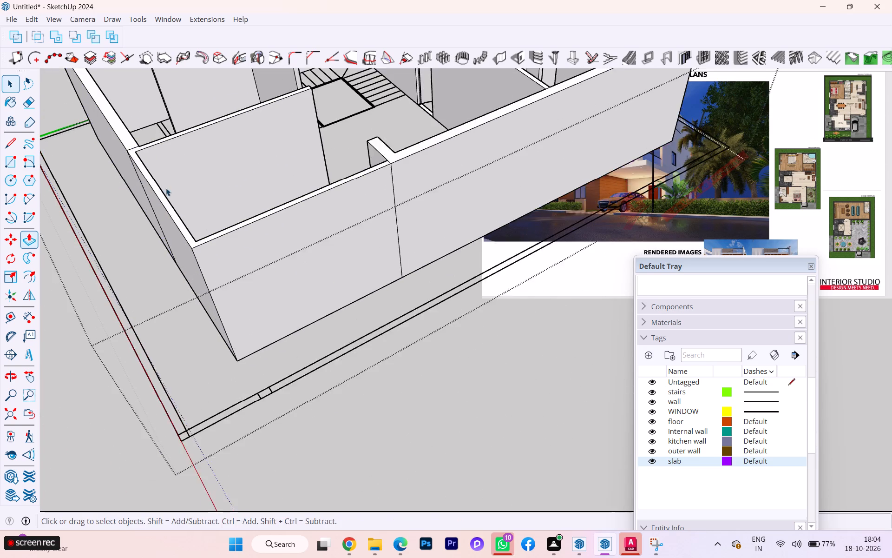
Erase the vertical seam and the top seam where the corner room's raised wall joins the long outer wall.
middle_drag(170, 187, 300, 174)
key(e)
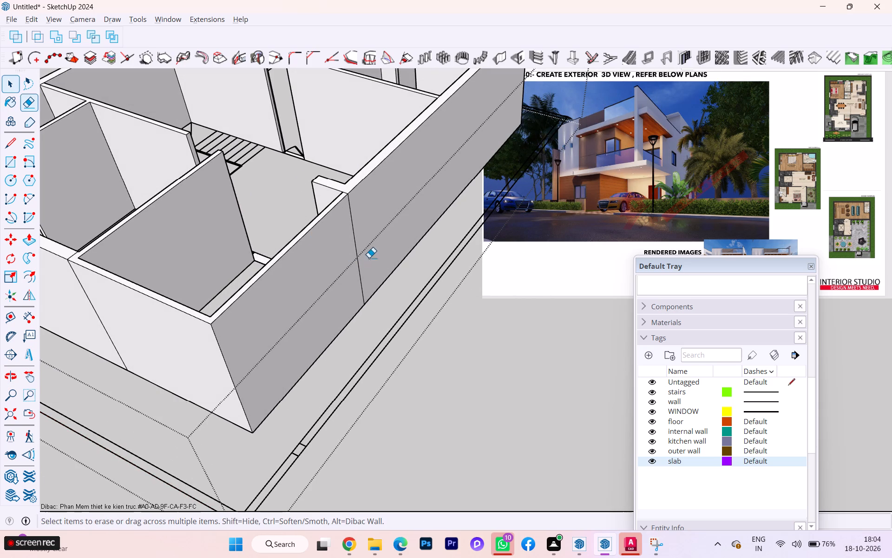
click(354, 231)
scroll(334, 238, down, 3)
scroll(334, 209, up, 1)
scroll(335, 206, down, 1)
scroll(336, 205, up, 5)
scroll(341, 200, down, 1)
scroll(341, 200, up, 1)
click(345, 203)
scroll(399, 199, down, 3)
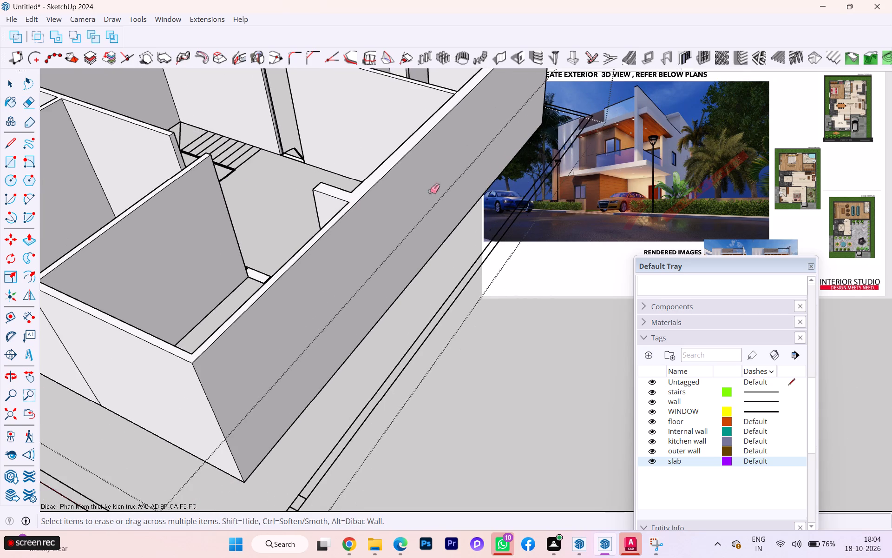
Erase the line on the wall top where the cross partition meets the long outer wall.
scroll(430, 191, down, 2)
scroll(443, 192, up, 3)
scroll(444, 192, down, 1)
scroll(434, 123, up, 10)
scroll(461, 111, down, 1)
scroll(455, 109, up, 1)
scroll(454, 109, down, 1)
scroll(454, 109, up, 2)
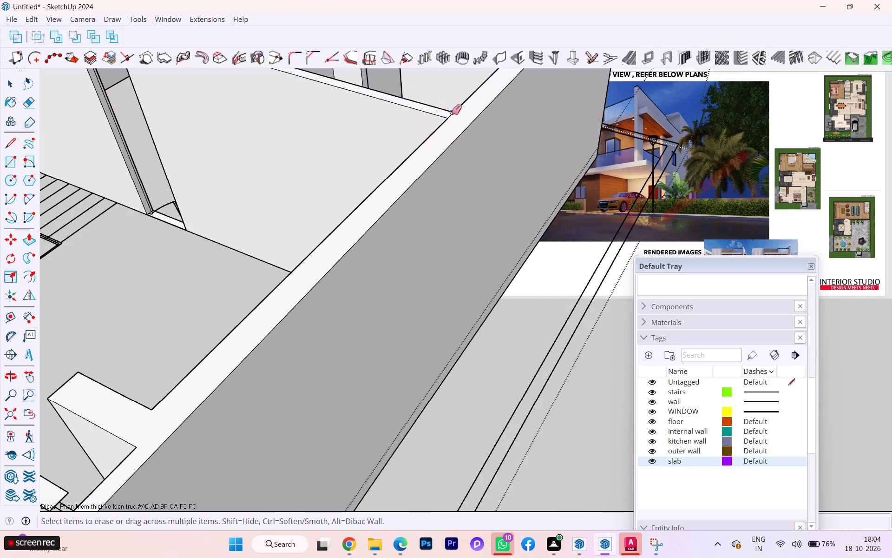
click(452, 112)
scroll(487, 123, down, 2)
scroll(494, 128, up, 3)
scroll(495, 129, down, 1)
scroll(460, 167, down, 5)
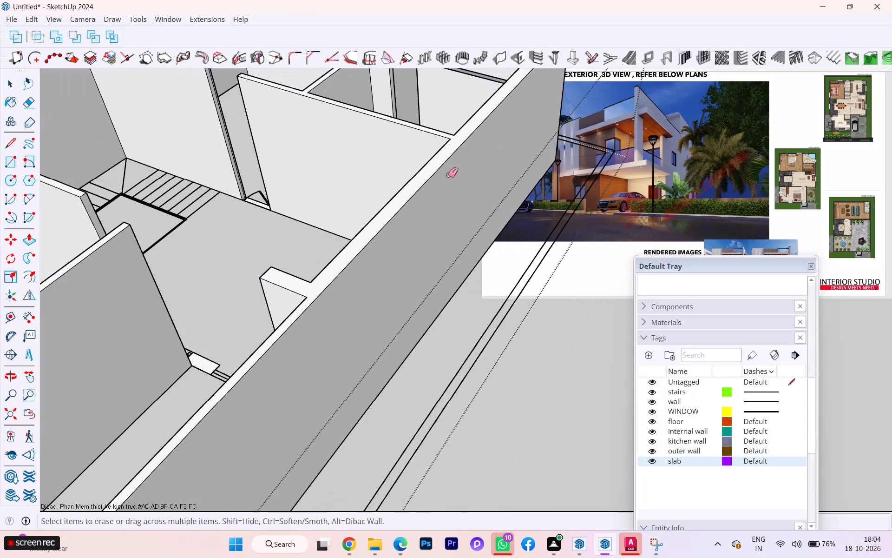
Erase the vertical and top seam lines where the corner room's other outer wall continues into the neighbouring wall.
scroll(447, 178, down, 3)
scroll(276, 272, down, 1)
scroll(275, 273, up, 1)
scroll(272, 274, down, 2)
middle_drag(244, 286, 296, 216)
scroll(149, 324, up, 3)
scroll(140, 325, down, 1)
scroll(139, 325, up, 2)
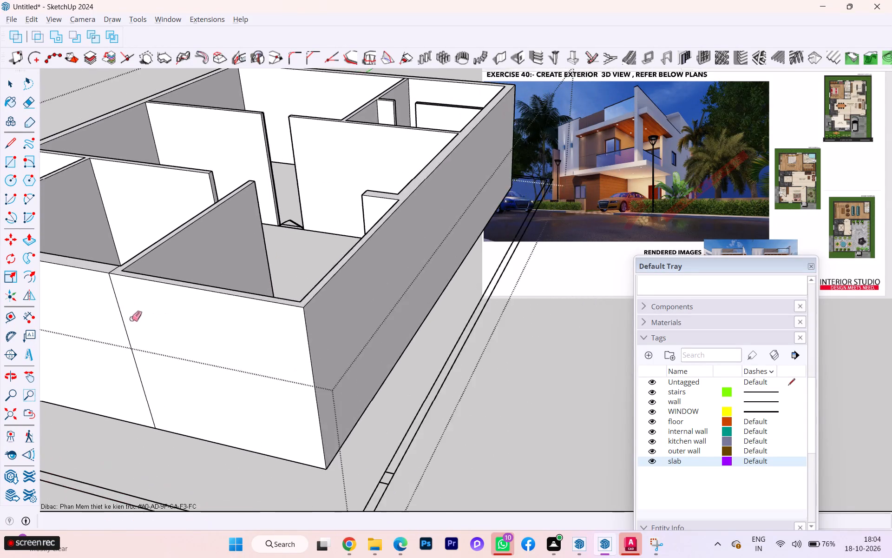
scroll(131, 319, up, 2)
click(118, 306)
scroll(106, 257, up, 3)
click(106, 261)
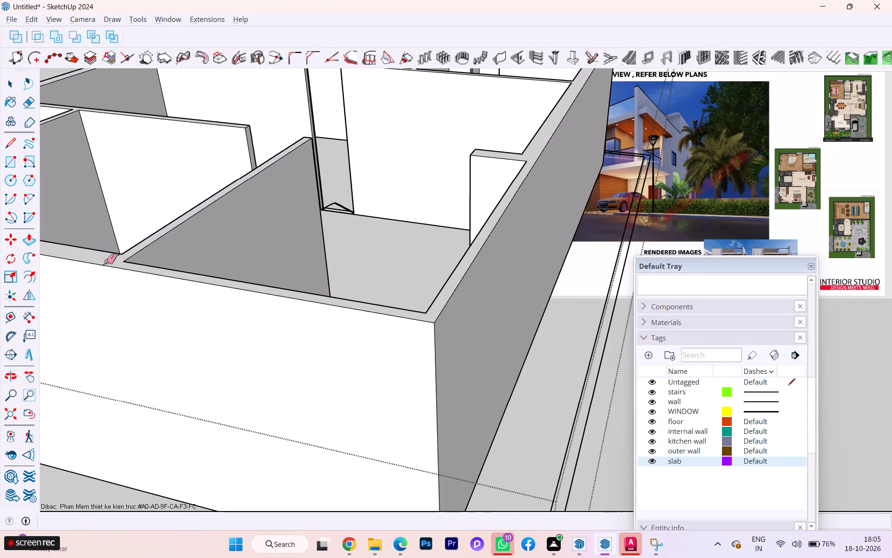
middle_drag(128, 252, 115, 334)
scroll(129, 252, down, 2)
scroll(141, 317, down, 6)
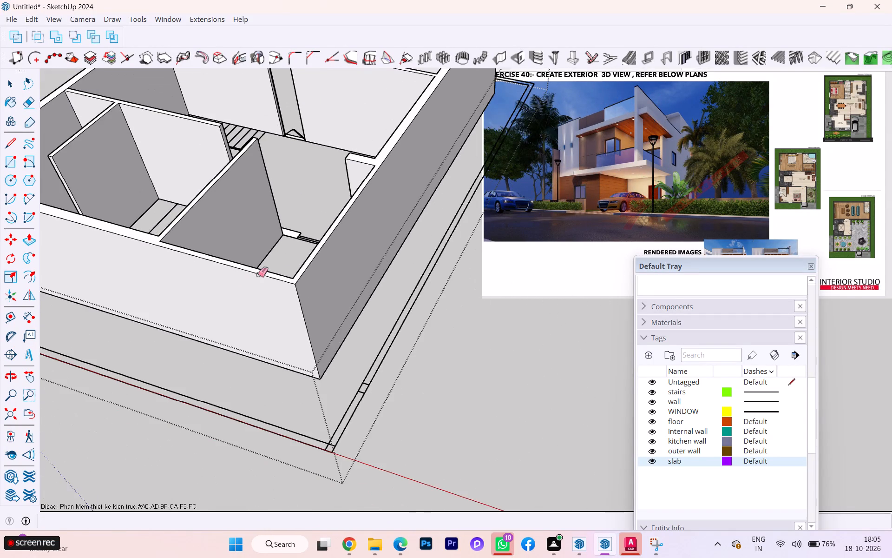
scroll(258, 274, down, 4)
middle_drag(247, 270, 340, 263)
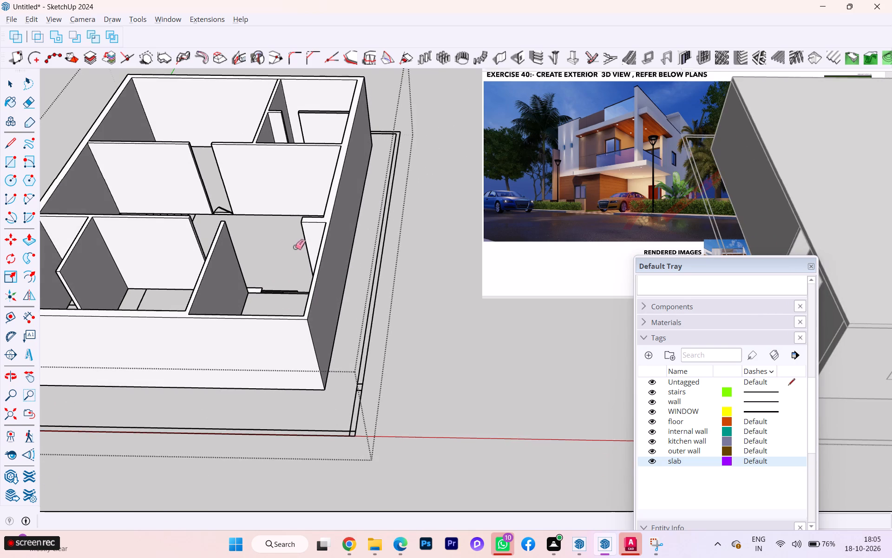
scroll(294, 246, up, 3)
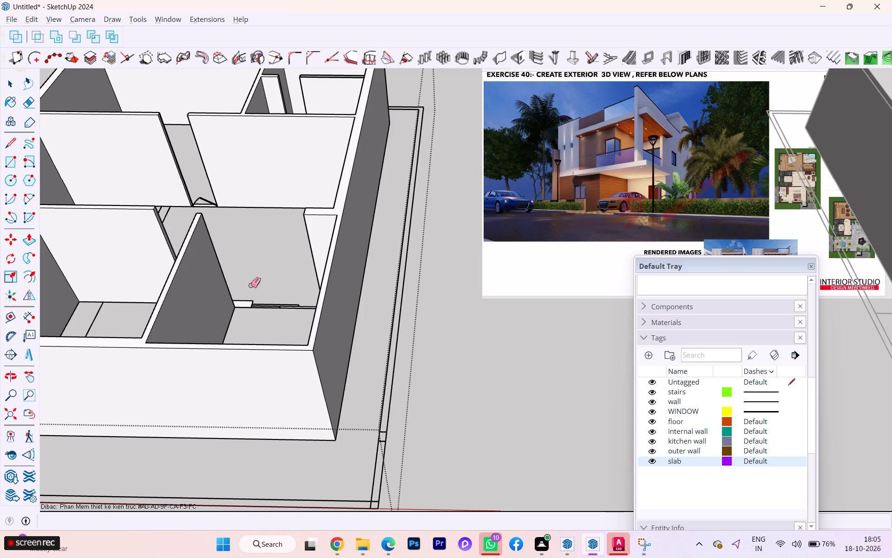
key(space)
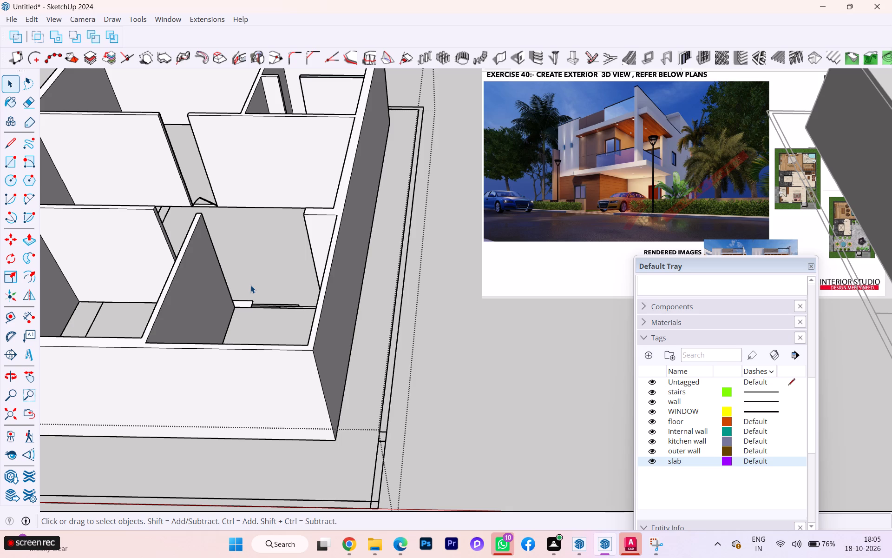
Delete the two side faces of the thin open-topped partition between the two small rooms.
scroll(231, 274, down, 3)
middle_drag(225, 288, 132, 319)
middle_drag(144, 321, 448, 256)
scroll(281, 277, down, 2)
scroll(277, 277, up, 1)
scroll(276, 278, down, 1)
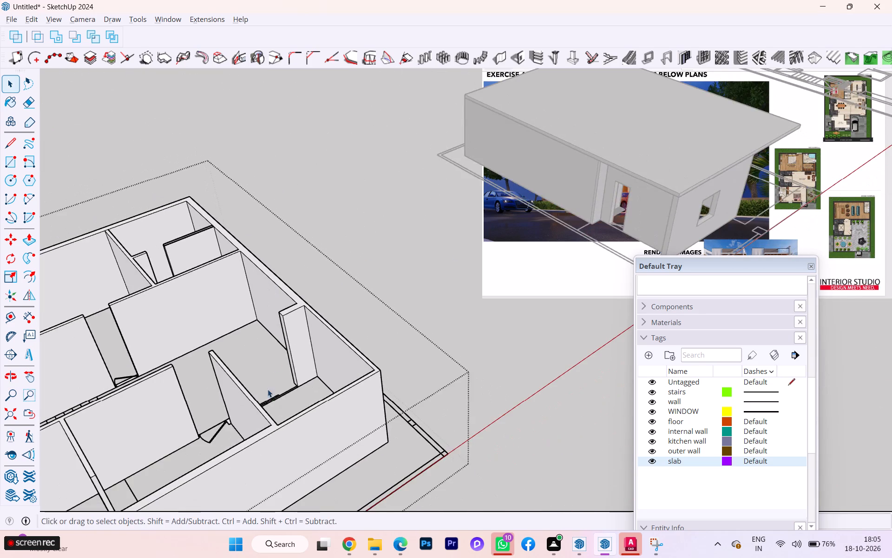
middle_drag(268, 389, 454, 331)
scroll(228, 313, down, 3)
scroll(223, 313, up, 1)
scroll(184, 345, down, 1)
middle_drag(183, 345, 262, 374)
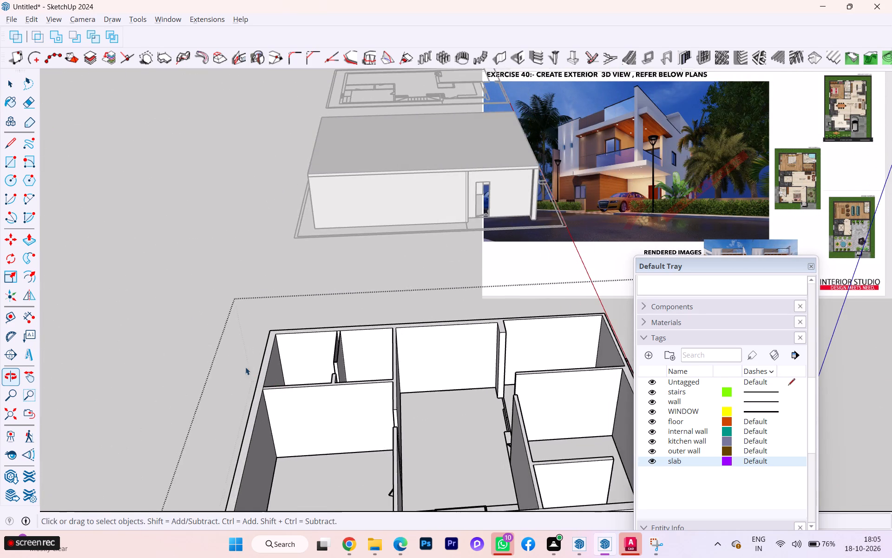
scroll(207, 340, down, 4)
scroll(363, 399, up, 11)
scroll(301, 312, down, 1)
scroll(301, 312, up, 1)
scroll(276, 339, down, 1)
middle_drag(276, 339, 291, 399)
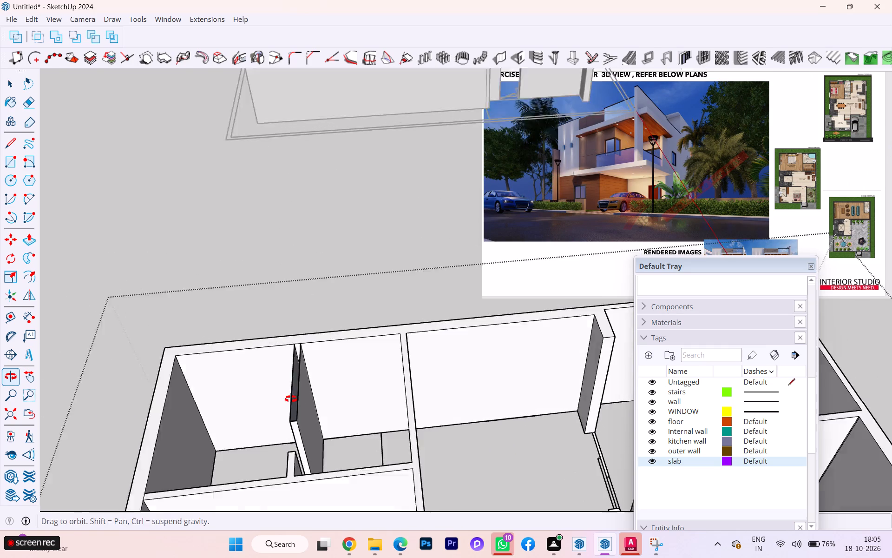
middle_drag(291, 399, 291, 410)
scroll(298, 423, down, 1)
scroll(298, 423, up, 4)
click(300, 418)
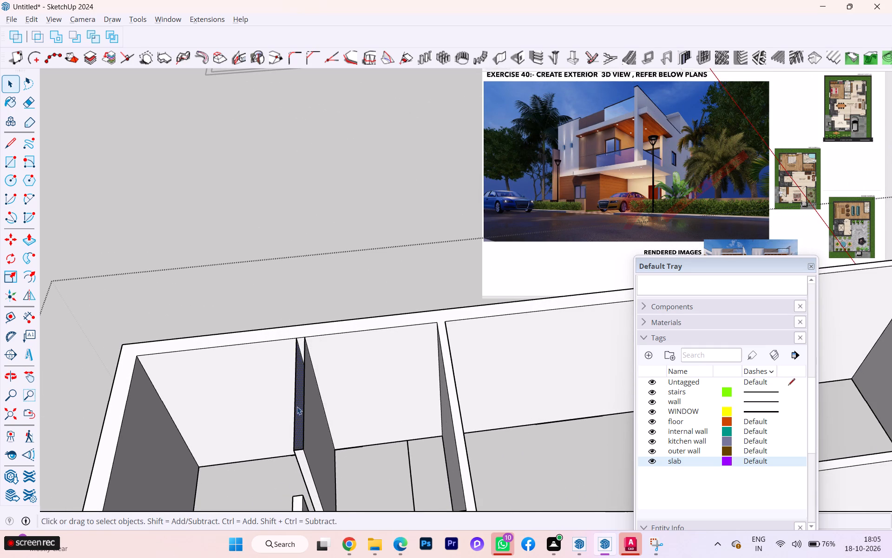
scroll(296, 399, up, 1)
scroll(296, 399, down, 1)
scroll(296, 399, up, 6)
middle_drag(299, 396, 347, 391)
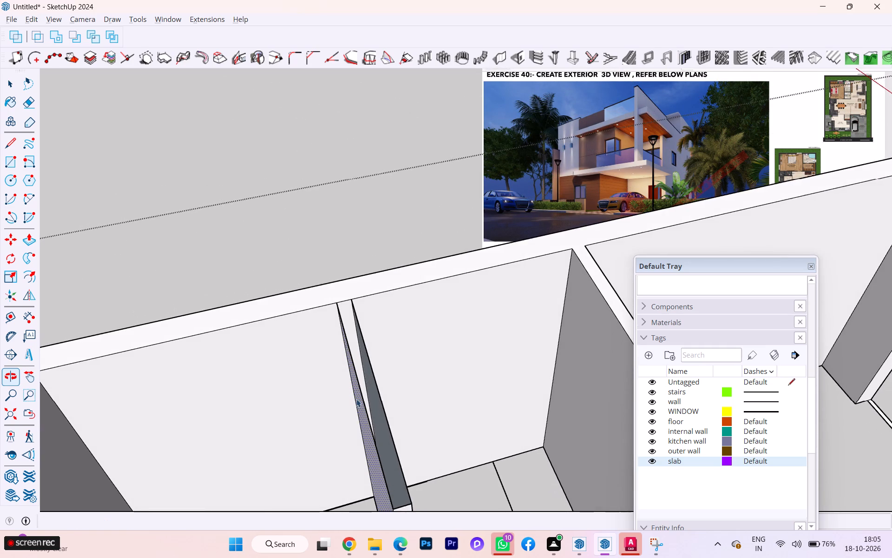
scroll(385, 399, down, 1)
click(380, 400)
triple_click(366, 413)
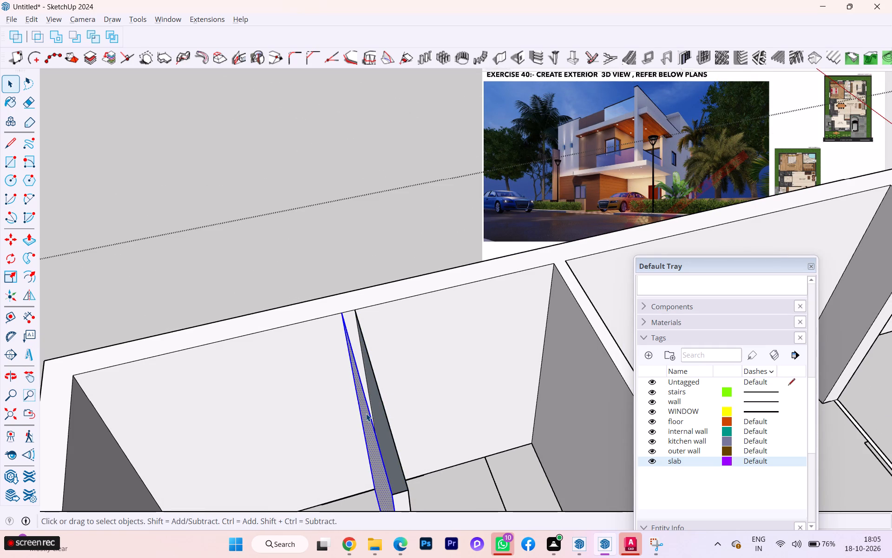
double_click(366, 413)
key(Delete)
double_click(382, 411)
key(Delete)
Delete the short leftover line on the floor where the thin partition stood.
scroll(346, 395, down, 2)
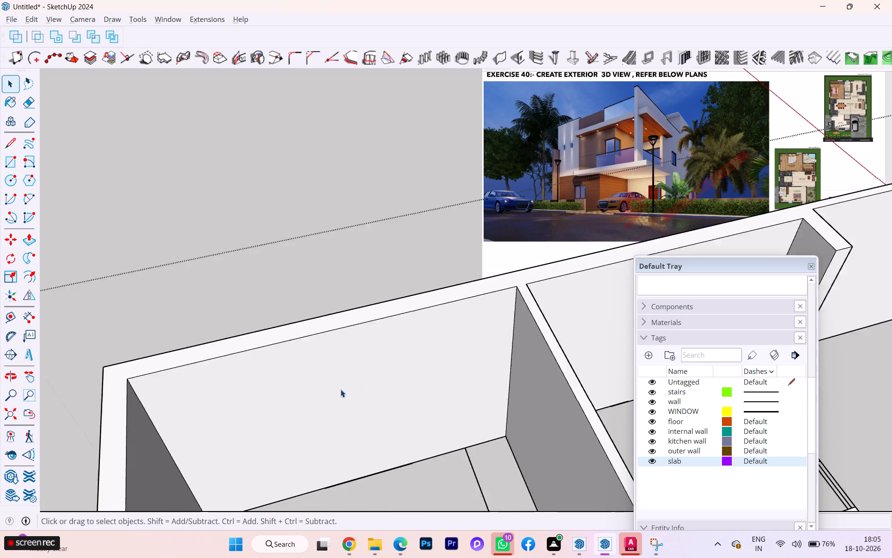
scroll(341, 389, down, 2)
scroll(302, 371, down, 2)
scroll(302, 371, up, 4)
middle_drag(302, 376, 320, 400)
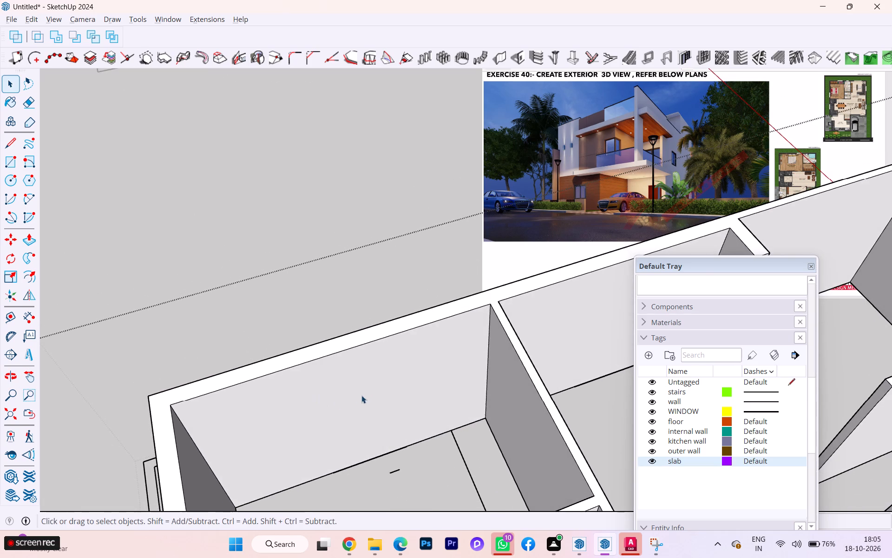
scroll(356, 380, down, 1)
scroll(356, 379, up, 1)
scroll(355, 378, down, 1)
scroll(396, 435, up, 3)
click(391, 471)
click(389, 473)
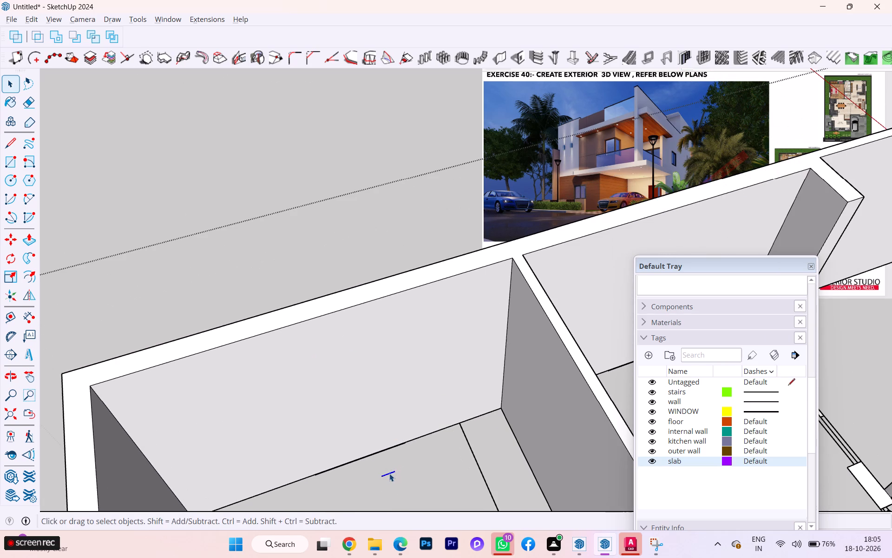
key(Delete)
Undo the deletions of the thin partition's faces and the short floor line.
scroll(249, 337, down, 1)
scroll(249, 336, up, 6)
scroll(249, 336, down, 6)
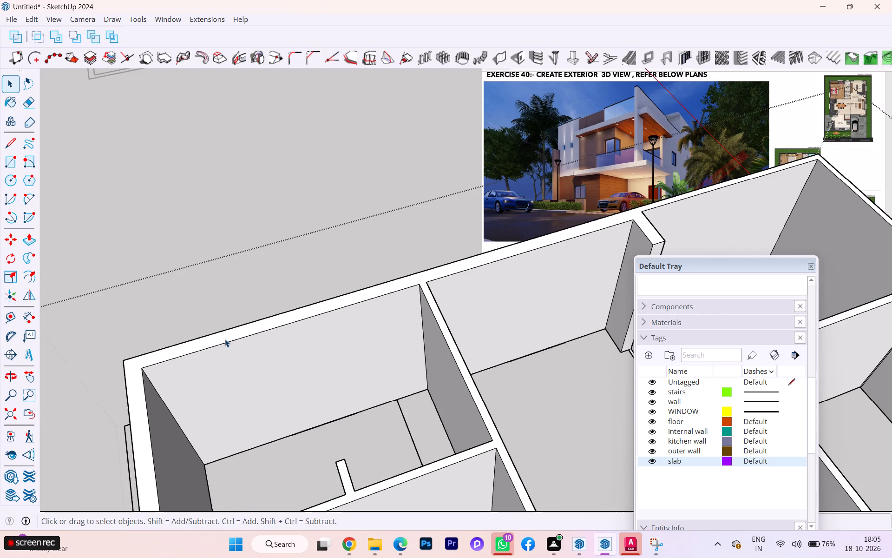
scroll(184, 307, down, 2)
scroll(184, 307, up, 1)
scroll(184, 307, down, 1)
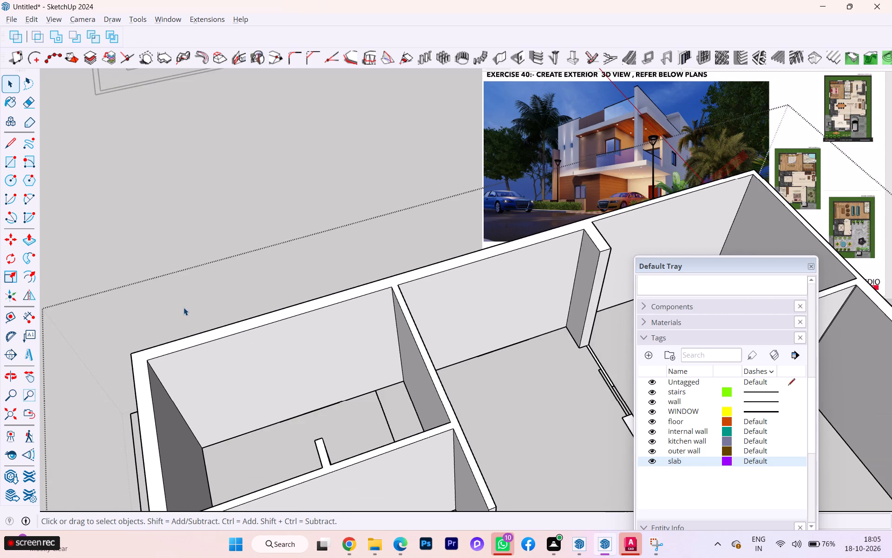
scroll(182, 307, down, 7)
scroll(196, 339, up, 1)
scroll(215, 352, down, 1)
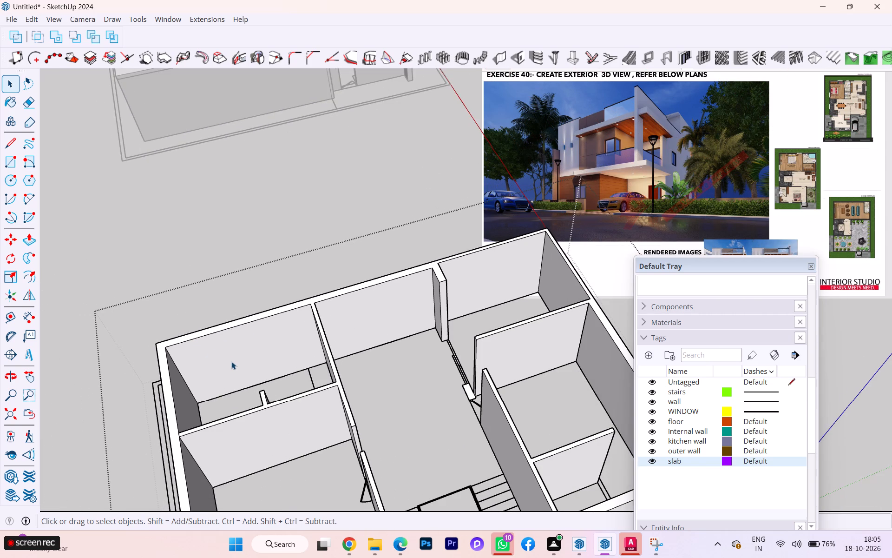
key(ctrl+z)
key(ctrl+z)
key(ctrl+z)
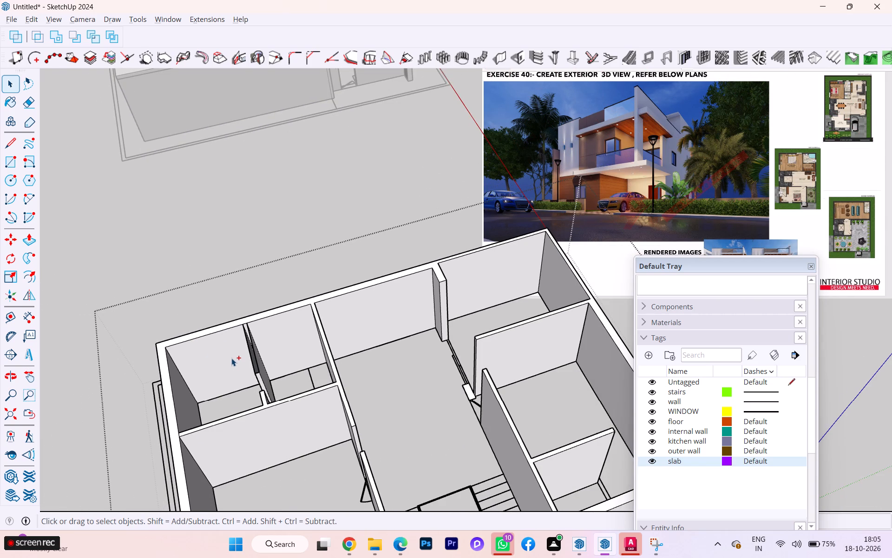
Draw a rectangle over the open top of the thin partition between the two small rooms to cap it.
scroll(269, 366, down, 1)
middle_drag(275, 366, 314, 360)
scroll(291, 363, up, 2)
scroll(289, 362, down, 1)
scroll(284, 360, up, 3)
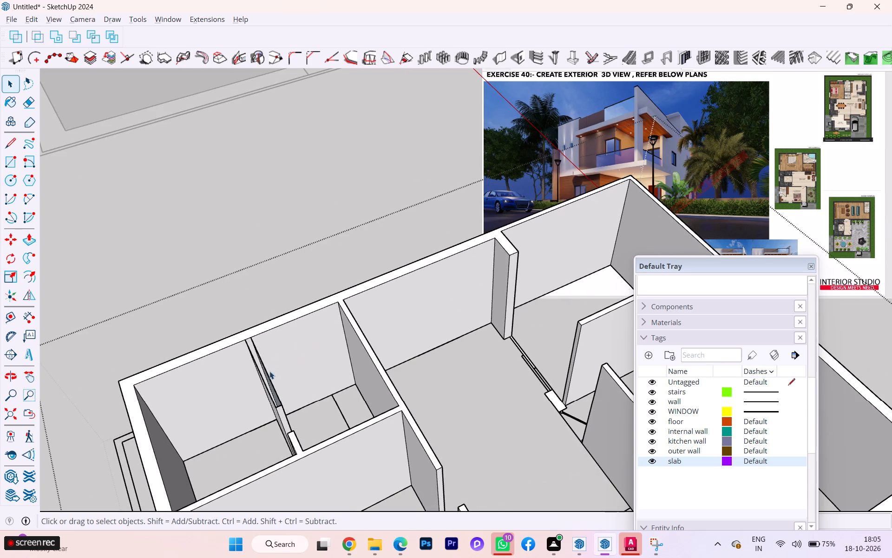
key(r)
scroll(262, 354, up, 3)
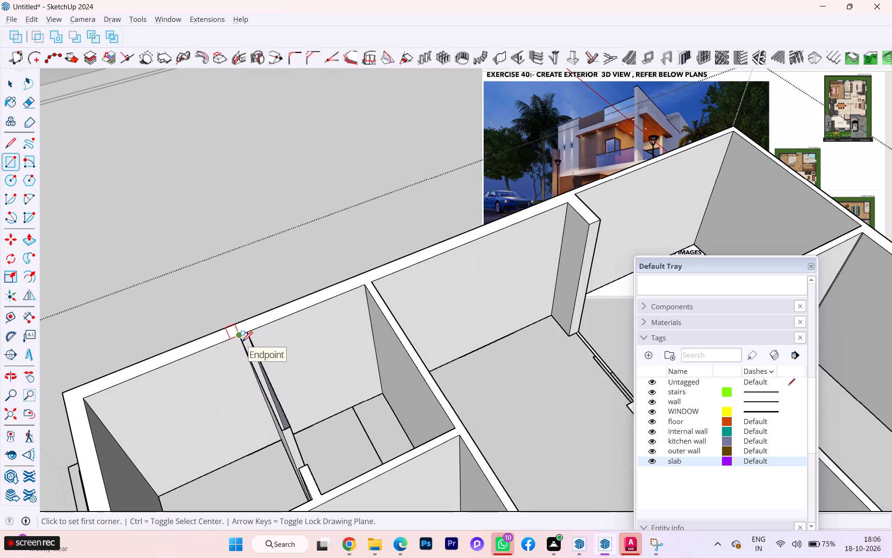
scroll(243, 341, up, 3)
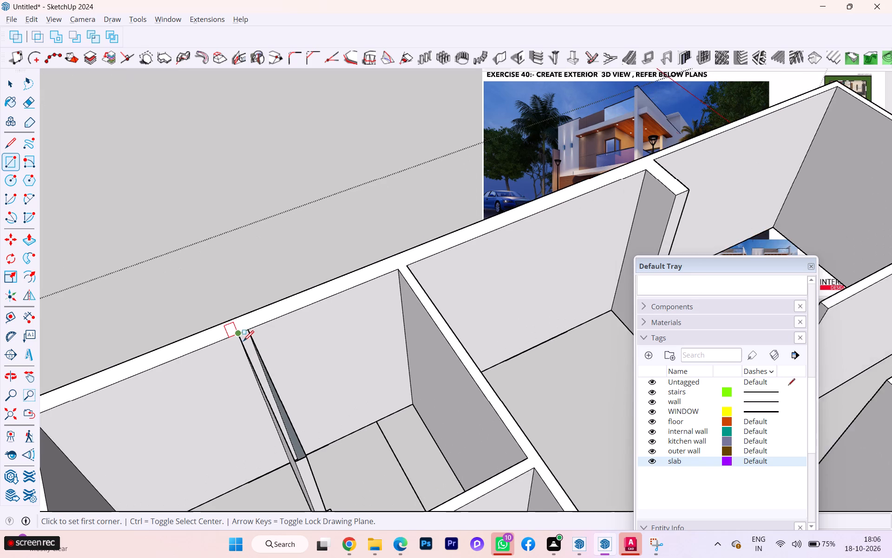
scroll(230, 328, up, 2)
click(236, 338)
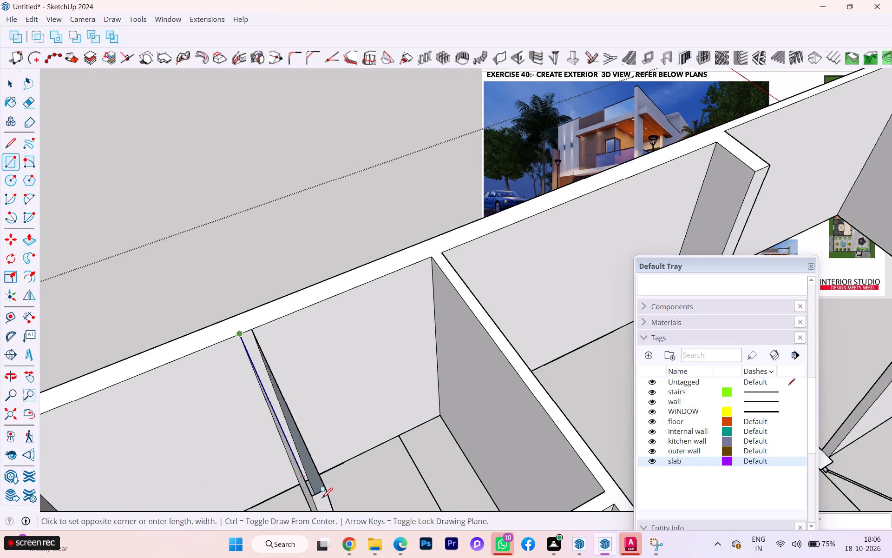
click(324, 487)
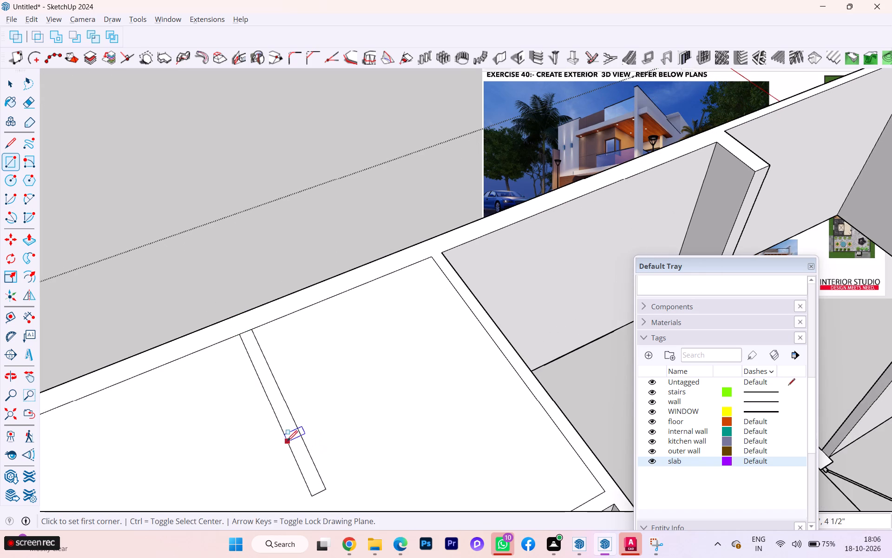
Delete the unwanted face covering the small rooms beside the capped partition.
key(space)
click(246, 437)
key(Delete)
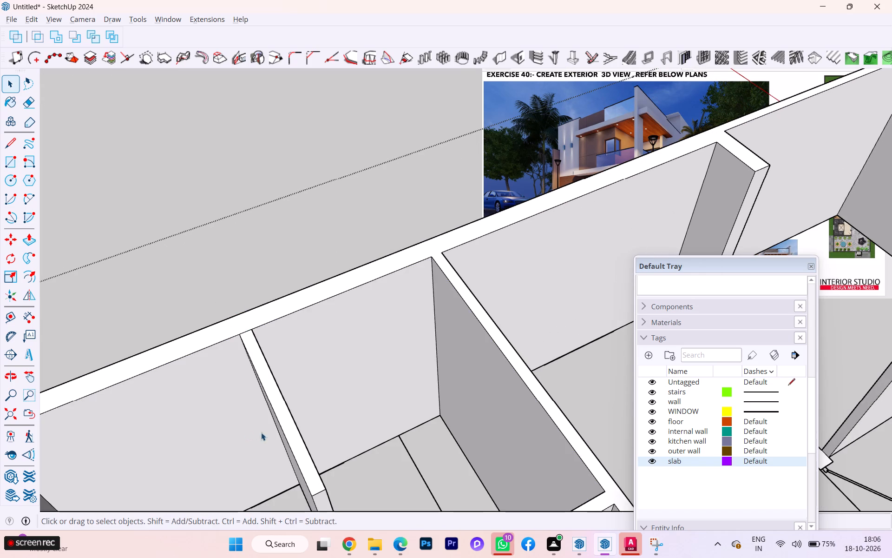
Examine the capped partition and the surrounding rooms for wall pieces that still need raising.
scroll(331, 413, down, 4)
scroll(266, 356, up, 2)
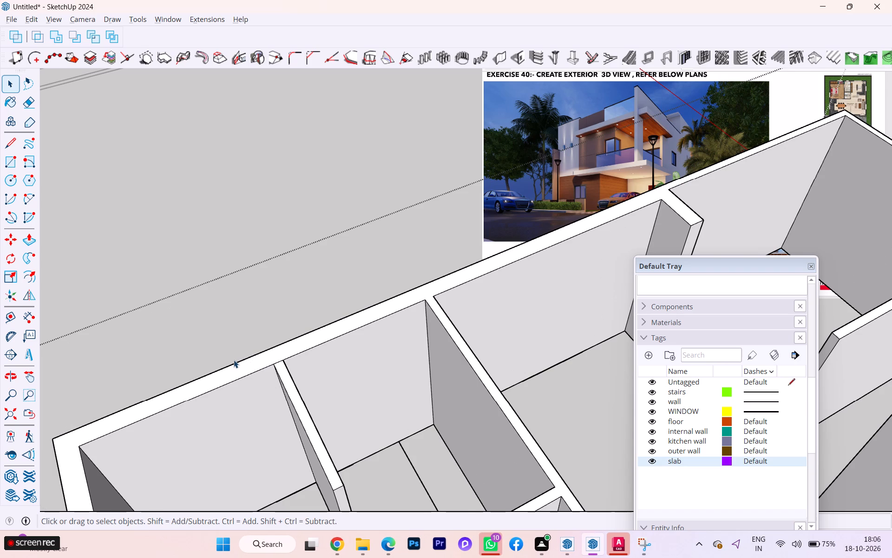
scroll(233, 360, down, 2)
scroll(233, 360, up, 1)
scroll(233, 360, down, 4)
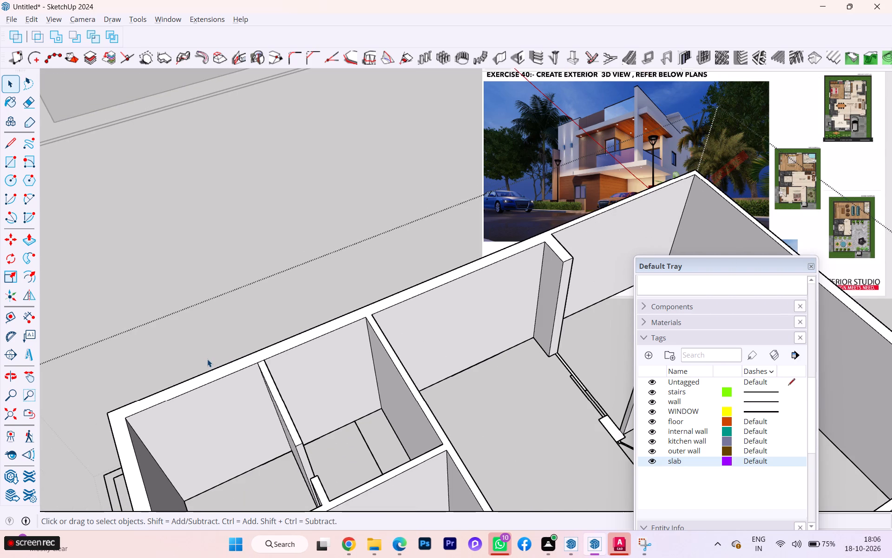
scroll(207, 359, down, 8)
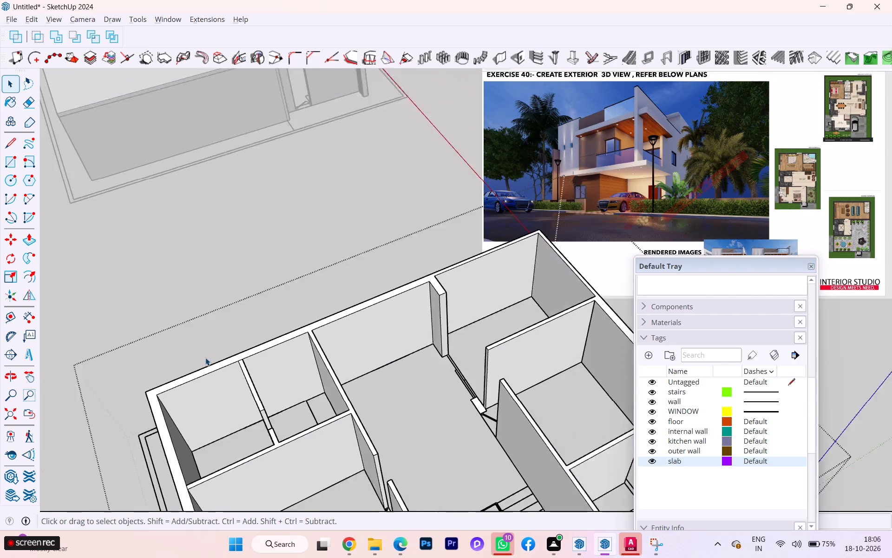
scroll(205, 358, down, 3)
scroll(244, 391, up, 5)
middle_drag(242, 411, 301, 372)
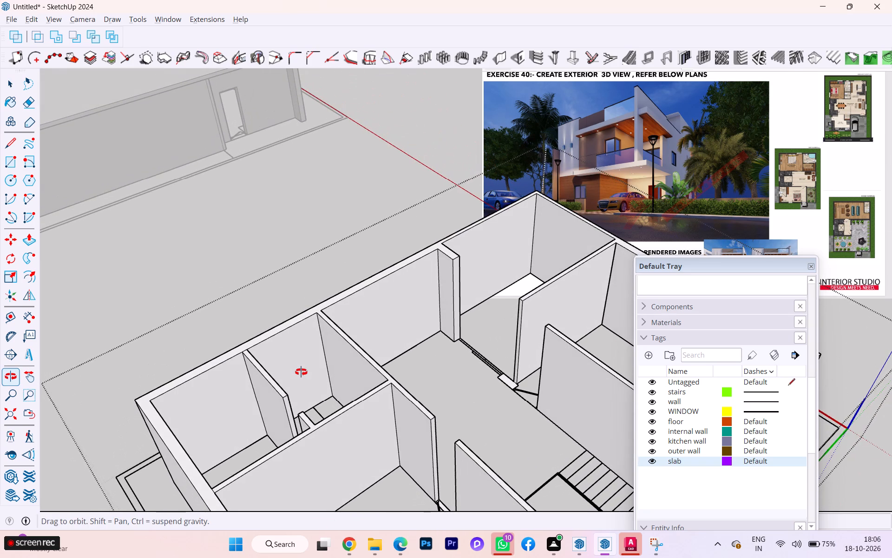
middle_drag(301, 372, 284, 370)
scroll(233, 375, down, 3)
scroll(226, 375, up, 5)
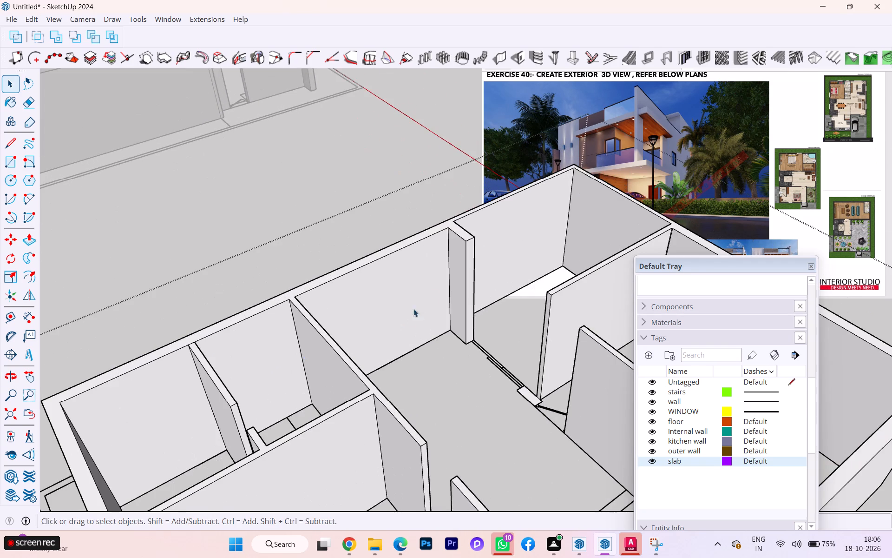
scroll(467, 251, up, 3)
scroll(462, 297, up, 2)
scroll(453, 301, down, 4)
scroll(387, 295, down, 1)
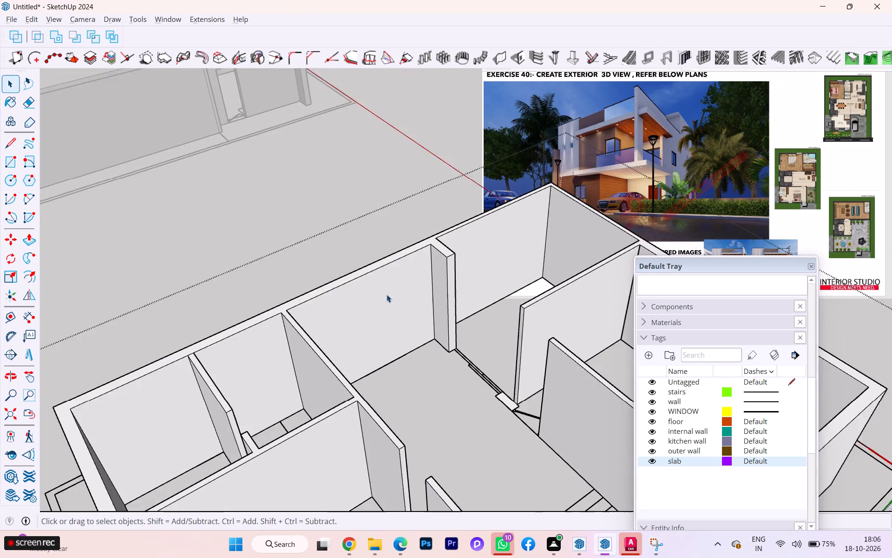
scroll(387, 294, down, 2)
scroll(341, 303, down, 2)
scroll(321, 305, up, 1)
scroll(315, 305, down, 2)
scroll(297, 358, down, 1)
middle_drag(296, 363, 364, 361)
scroll(312, 342, down, 2)
scroll(413, 370, up, 2)
scroll(432, 359, down, 1)
scroll(432, 359, up, 2)
scroll(432, 359, down, 1)
scroll(432, 359, up, 8)
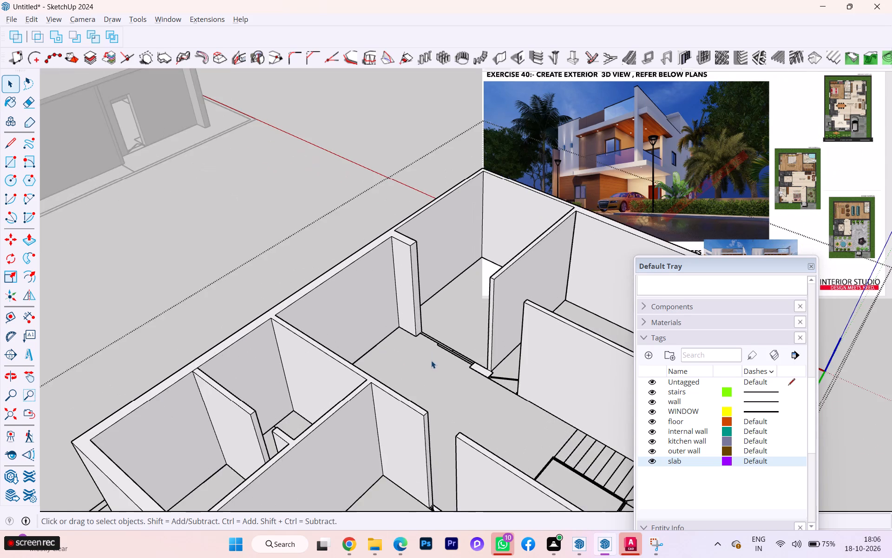
scroll(417, 357, down, 2)
scroll(417, 357, up, 1)
scroll(417, 357, down, 1)
scroll(500, 314, down, 2)
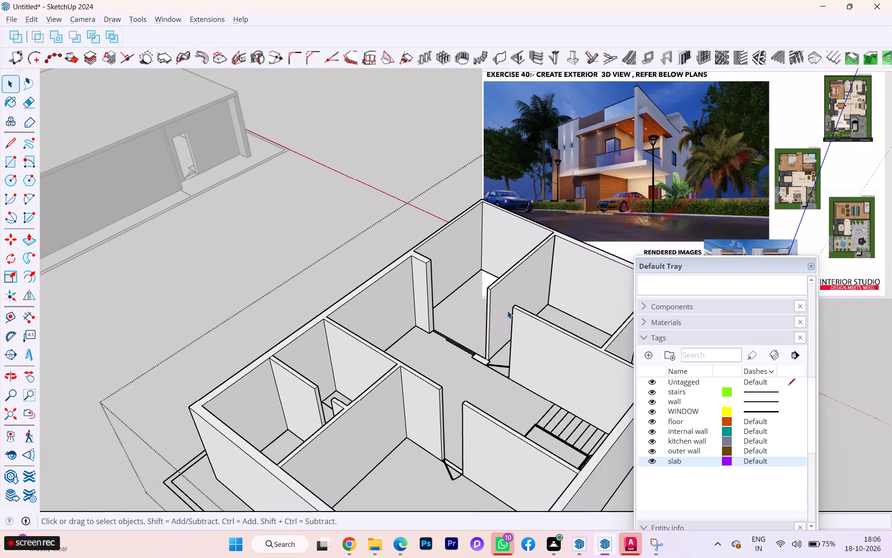
scroll(503, 311, down, 1)
Push/Pull the flat wall stub beside the sliding-door opening up to the top of the adjoining partition.
middle_drag(503, 311, 333, 228)
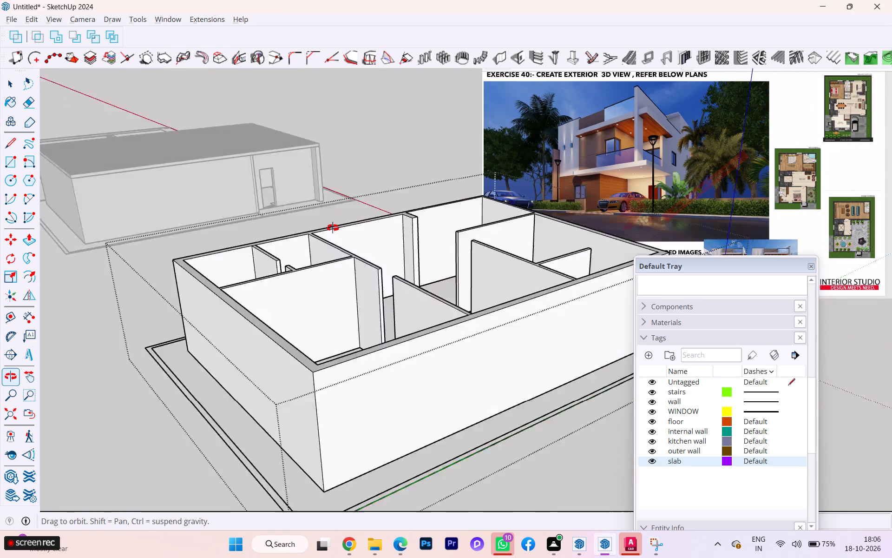
middle_drag(333, 228, 259, 230)
middle_drag(484, 296, 121, 307)
middle_drag(402, 274, 385, 176)
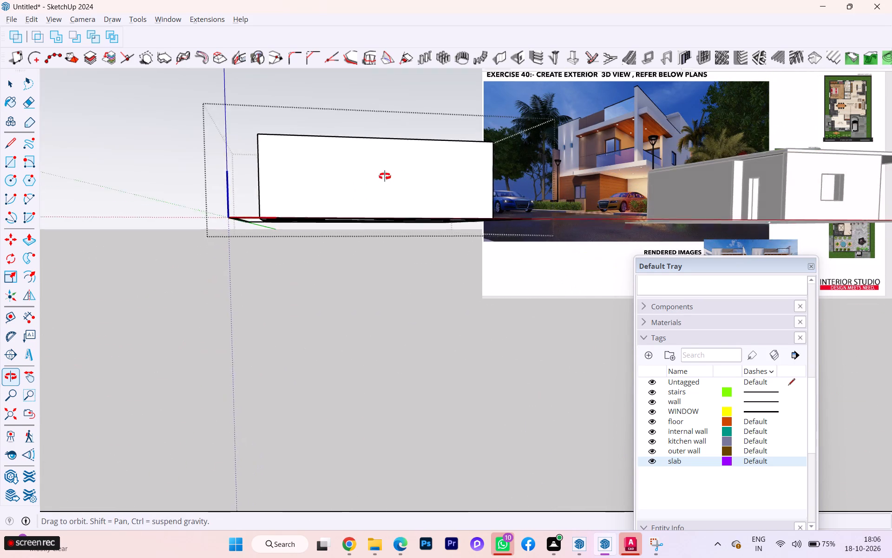
middle_drag(385, 176, 165, 438)
scroll(328, 246, up, 1)
scroll(336, 238, down, 3)
scroll(336, 238, up, 13)
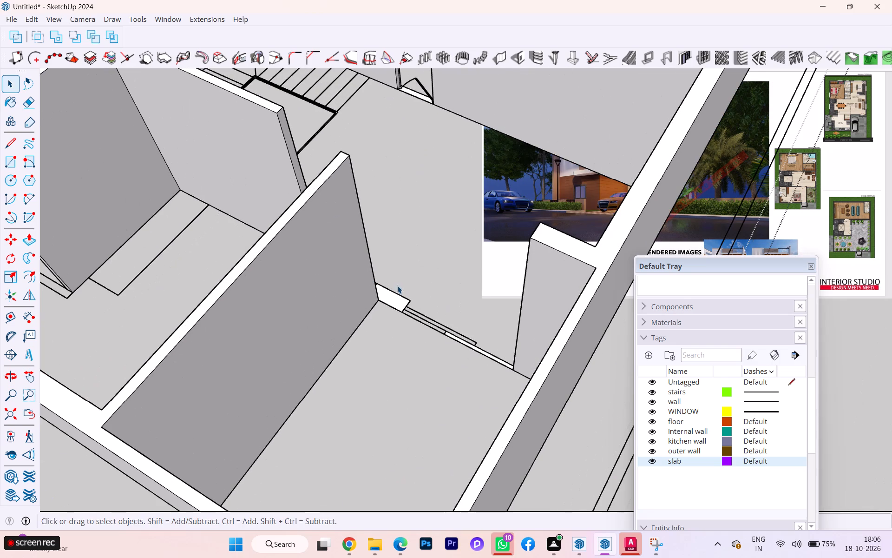
click(393, 298)
key(p)
click(386, 297)
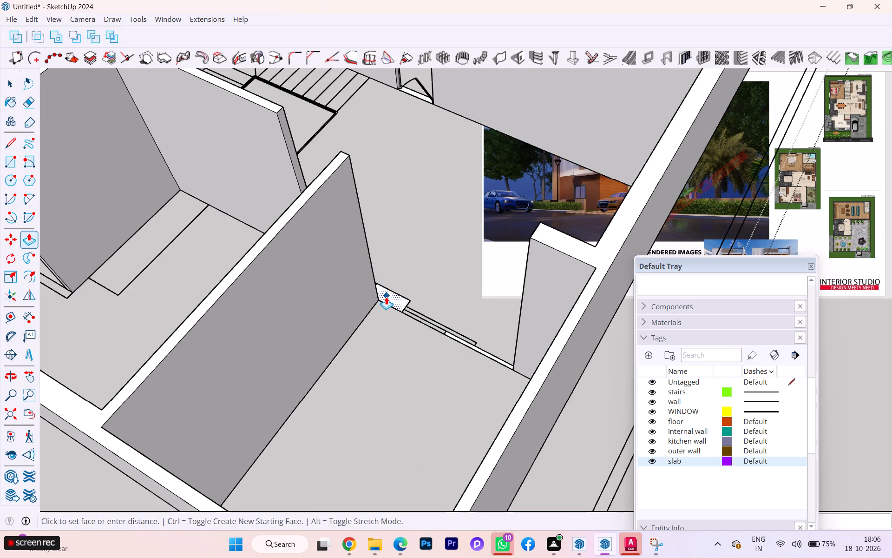
click(331, 172)
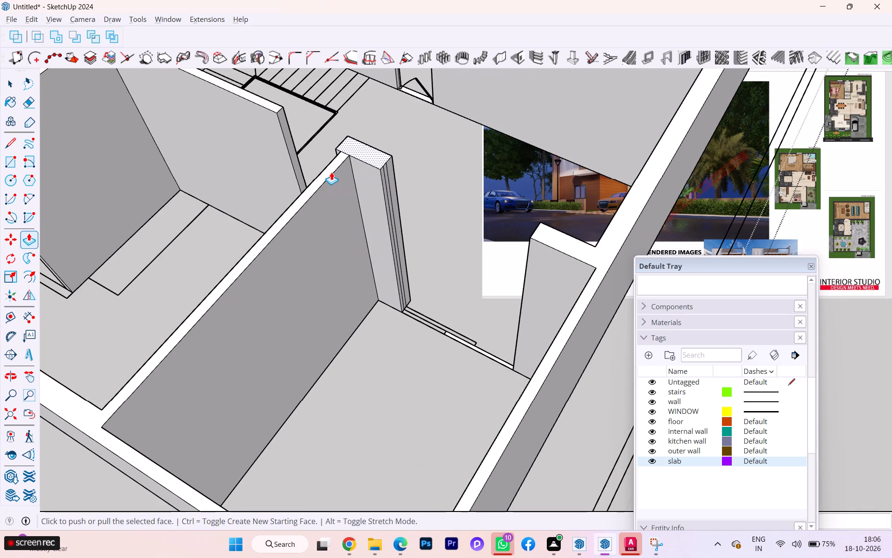
Erase the top seam between the raised stub and the partition, and the vertical lines on the stub's end face.
key(space)
key(e)
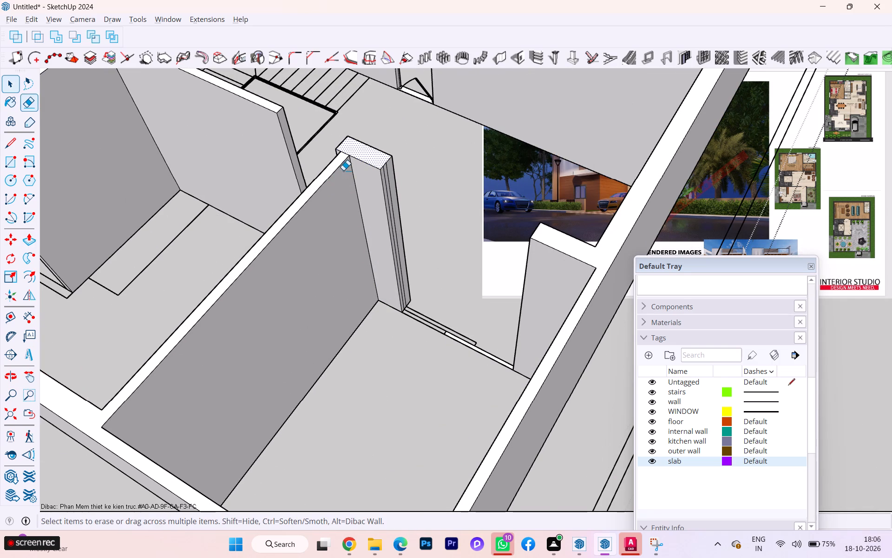
scroll(347, 159, up, 7)
click(342, 152)
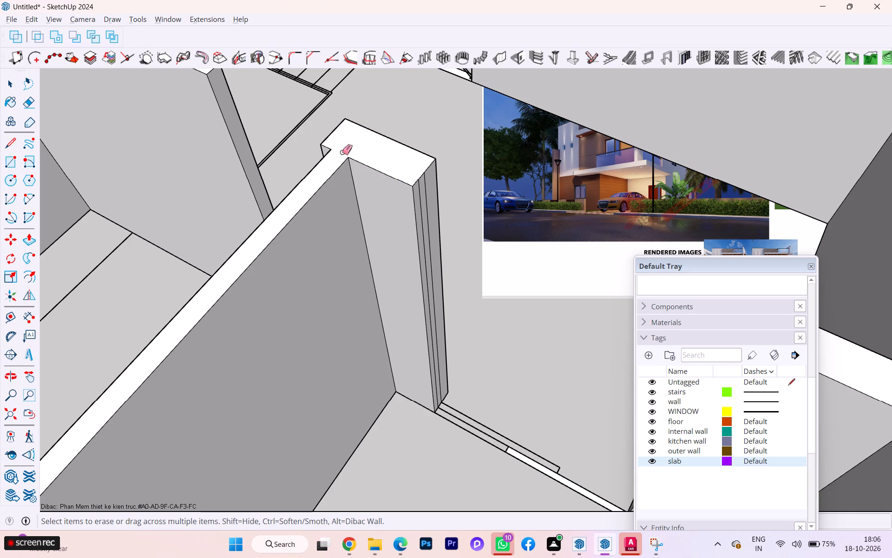
scroll(411, 182, down, 2)
middle_drag(417, 186, 387, 158)
scroll(442, 175, up, 4)
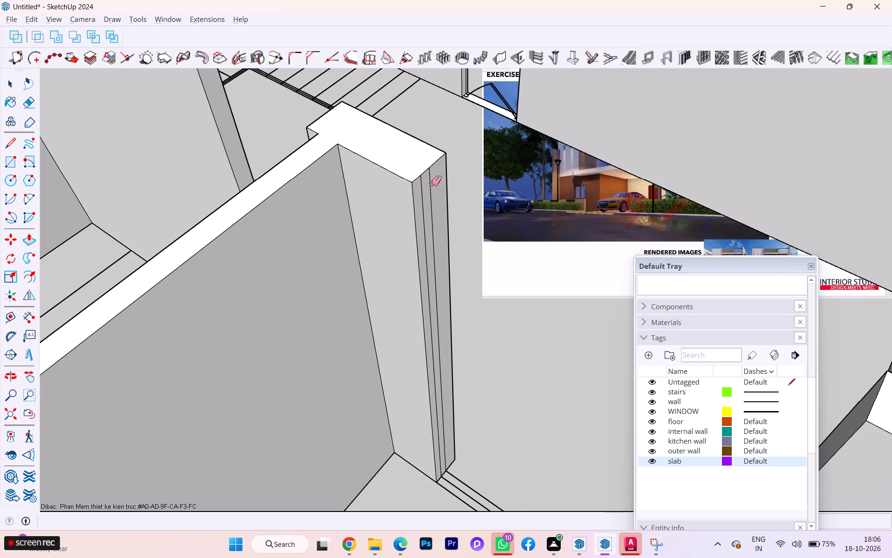
drag(431, 183, 417, 193)
Examine the raised partitions and outer walls from several sides for leftover gaps or seams.
scroll(426, 186, down, 4)
scroll(349, 191, down, 1)
scroll(348, 191, up, 3)
scroll(348, 191, down, 7)
middle_drag(449, 207, 114, 206)
scroll(386, 126, up, 4)
scroll(387, 126, down, 10)
middle_drag(353, 170, 358, 169)
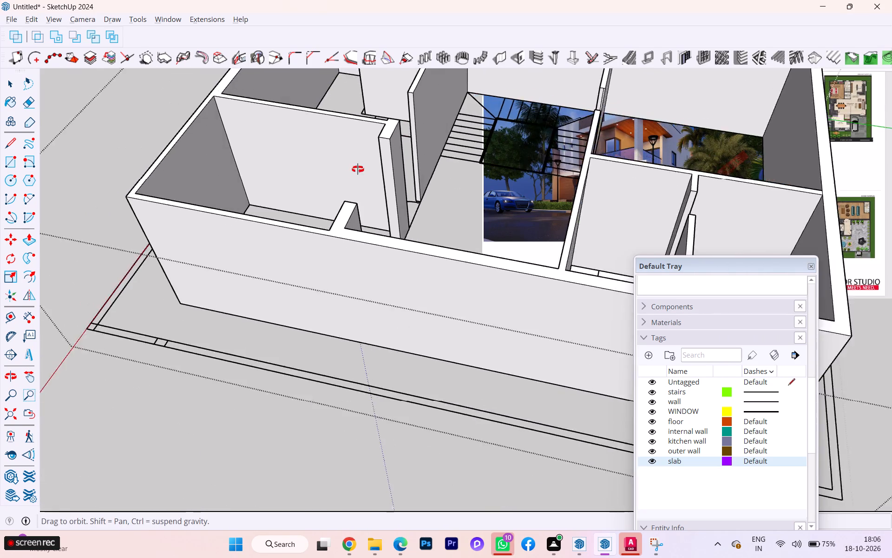
middle_drag(358, 169, 631, 165)
scroll(420, 178, down, 1)
middle_drag(416, 179, 742, 157)
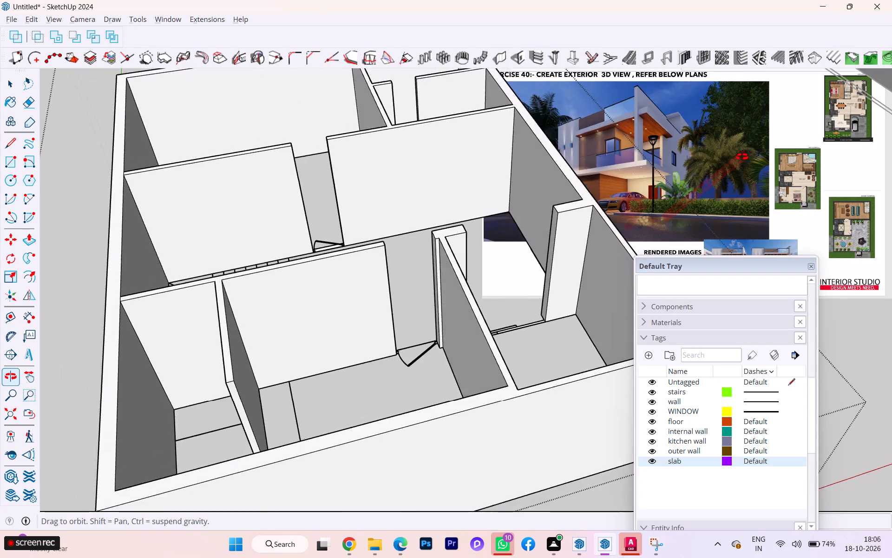
middle_drag(742, 157, 649, 154)
scroll(455, 193, down, 2)
scroll(455, 193, up, 1)
scroll(455, 193, down, 1)
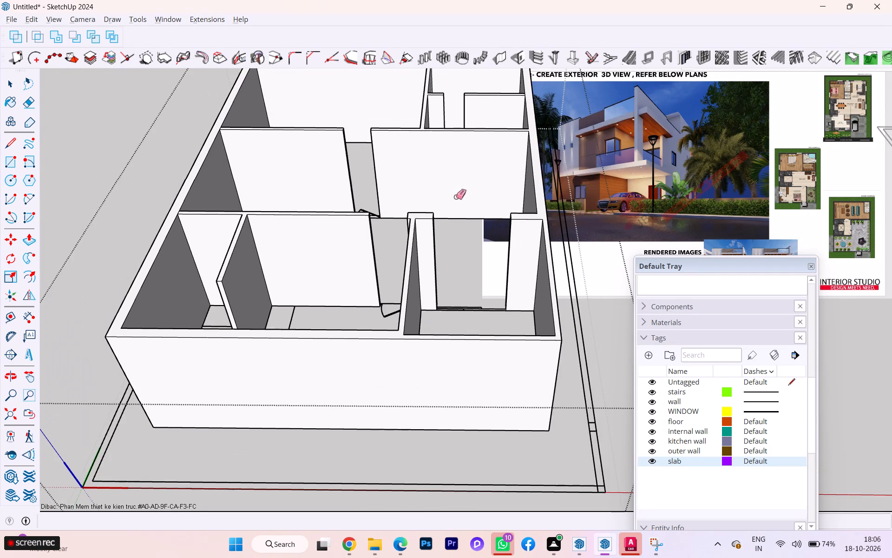
scroll(453, 200, down, 4)
scroll(415, 215, up, 5)
key(space)
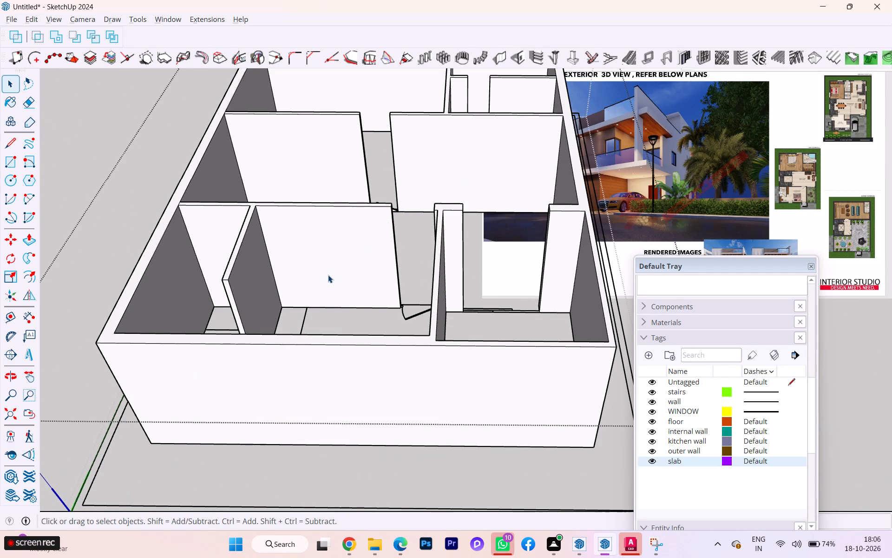
Exit the first-floor group and move the whole group a short distance along the red axis, away from the other models.
click(263, 346)
click(266, 427)
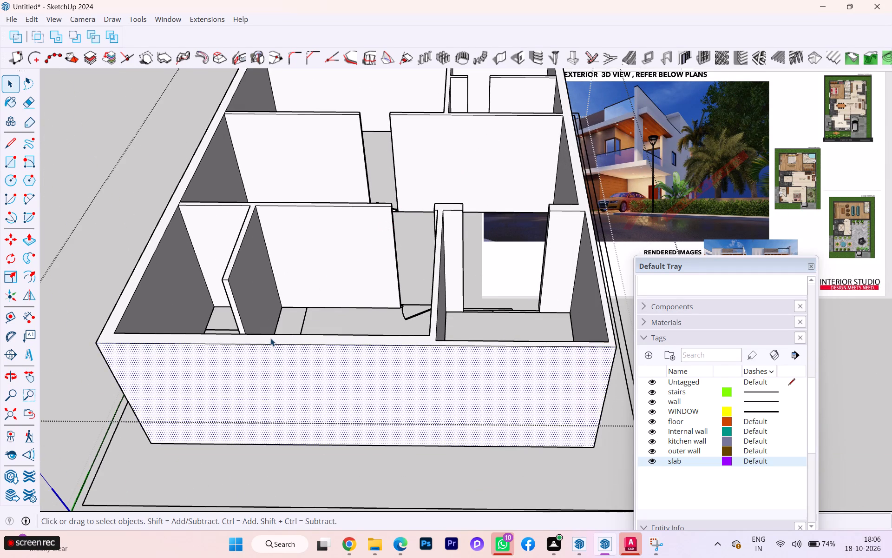
scroll(267, 319, down, 2)
click(111, 262)
click(79, 196)
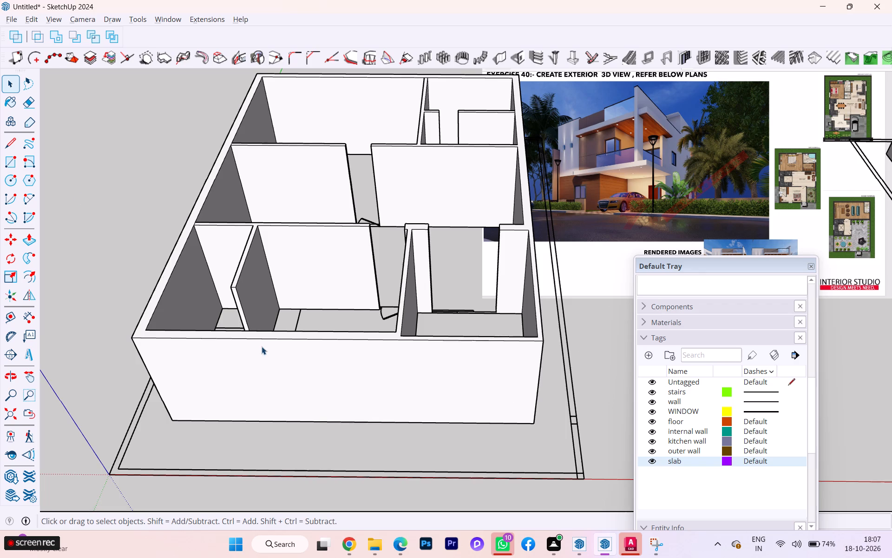
scroll(263, 352, down, 3)
click(262, 362)
scroll(275, 350, down, 2)
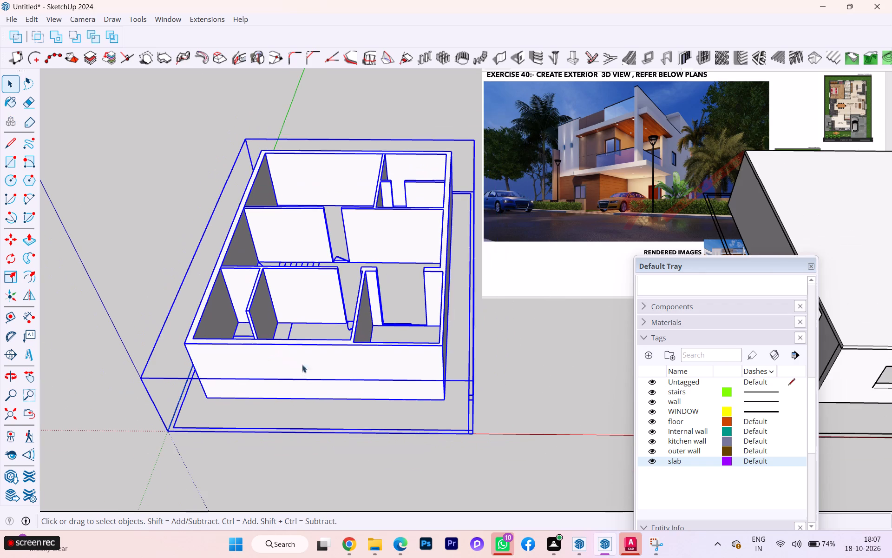
key(m)
key(Return)
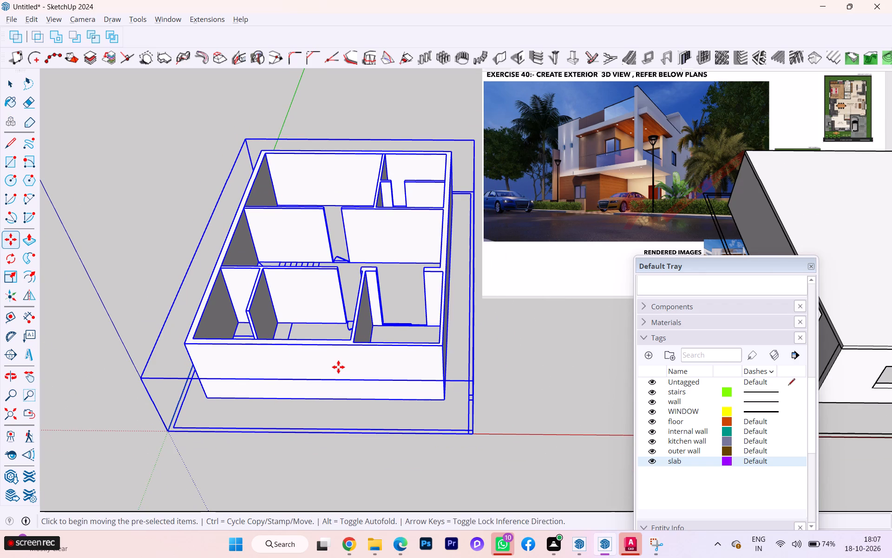
click(338, 367)
click(283, 371)
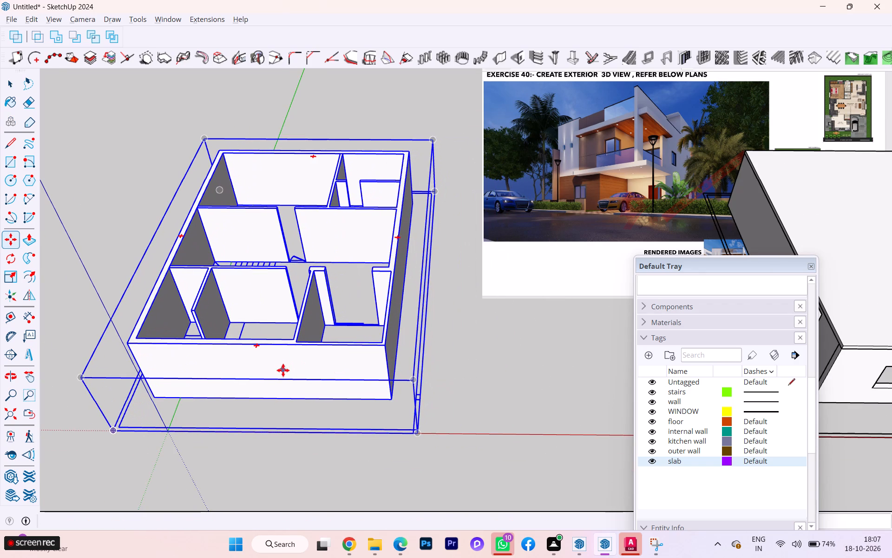
key(Escape)
key(space)
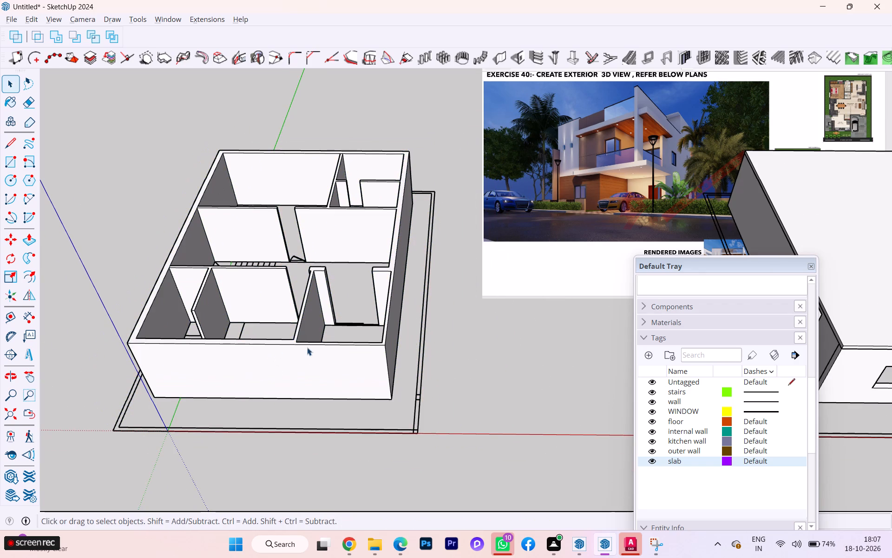
Examine the first-floor model together with the roofed ground-floor model and the remaining flat floor plan.
scroll(339, 333, down, 2)
middle_drag(341, 333, 562, 302)
scroll(315, 342, down, 1)
middle_drag(315, 342, 362, 331)
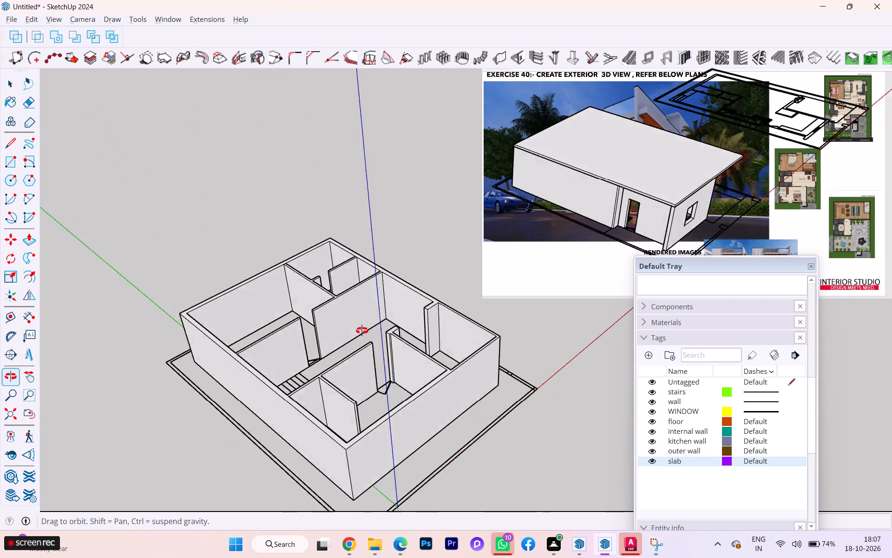
middle_drag(362, 331, 503, 318)
scroll(282, 339, down, 2)
middle_drag(282, 339, 537, 339)
scroll(538, 339, down, 1)
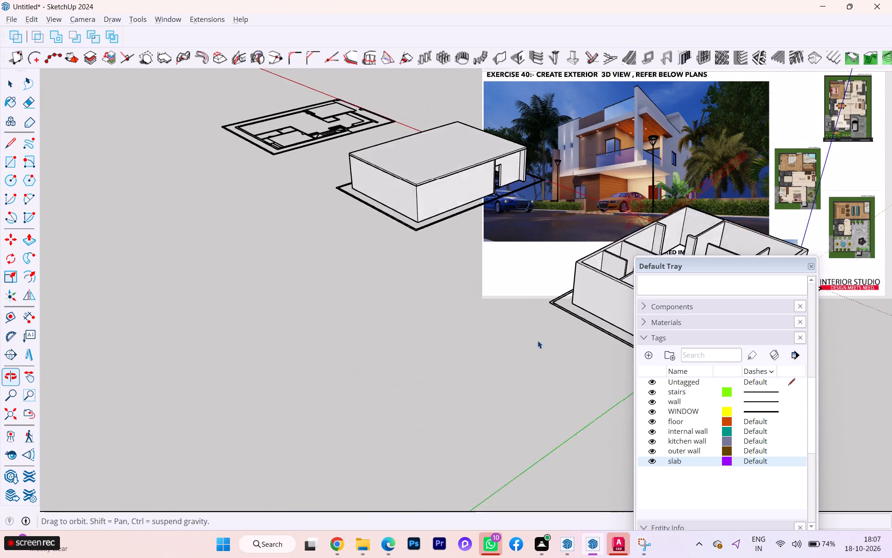
scroll(281, 346, down, 2)
scroll(281, 346, up, 1)
scroll(281, 346, down, 4)
scroll(332, 362, down, 1)
middle_drag(339, 362, 436, 368)
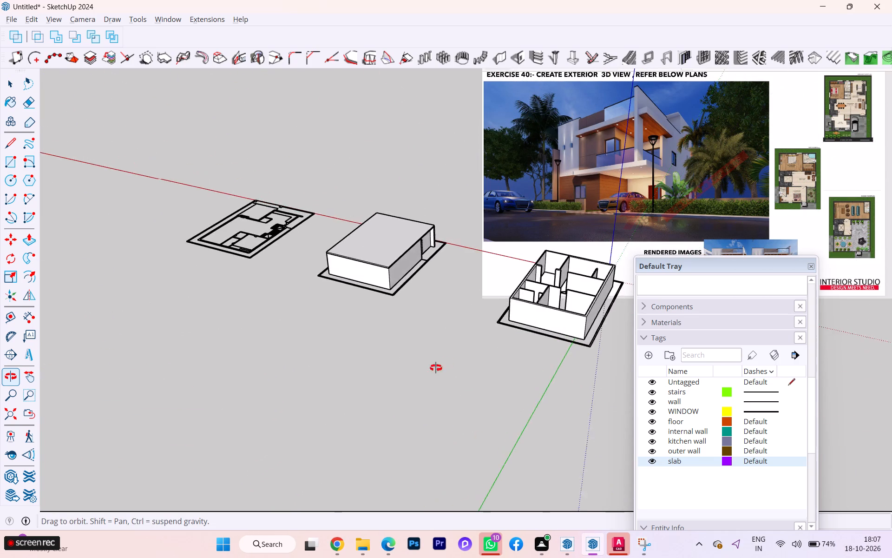
Examine the first-floor walls from several sides and down into the rooms for partition outlines that are still flat.
middle_drag(436, 368, 98, 357)
scroll(411, 324, down, 1)
middle_drag(411, 324, 94, 329)
scroll(285, 250, up, 11)
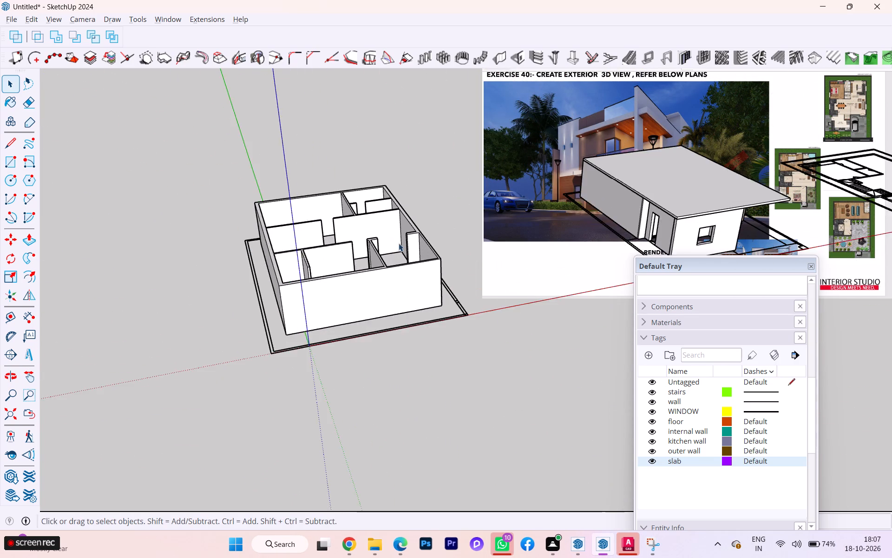
scroll(399, 243, up, 1)
scroll(400, 244, down, 3)
scroll(400, 244, up, 4)
scroll(395, 249, down, 2)
scroll(395, 249, up, 3)
scroll(389, 249, down, 2)
middle_drag(386, 250, 286, 259)
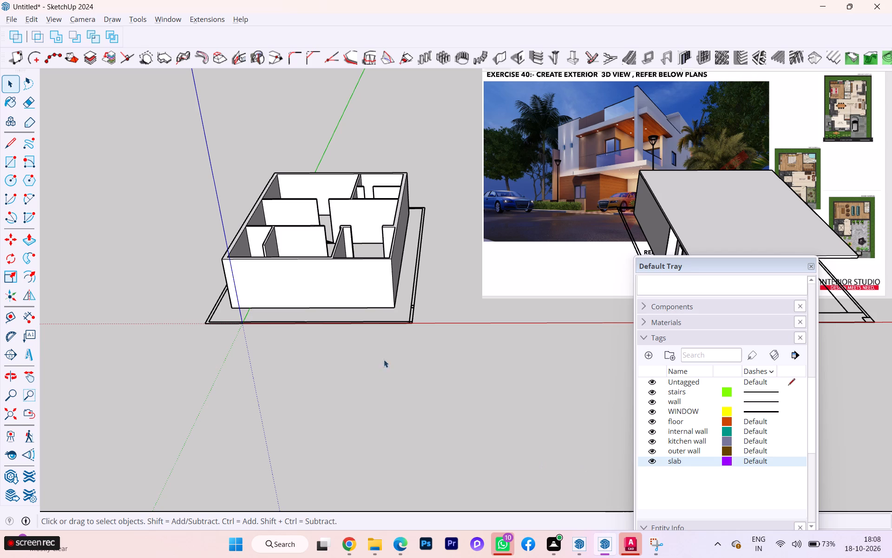
scroll(249, 258, up, 3)
scroll(271, 257, down, 1)
scroll(274, 256, up, 2)
scroll(343, 276, down, 1)
scroll(345, 277, up, 1)
scroll(348, 278, down, 3)
scroll(354, 290, up, 4)
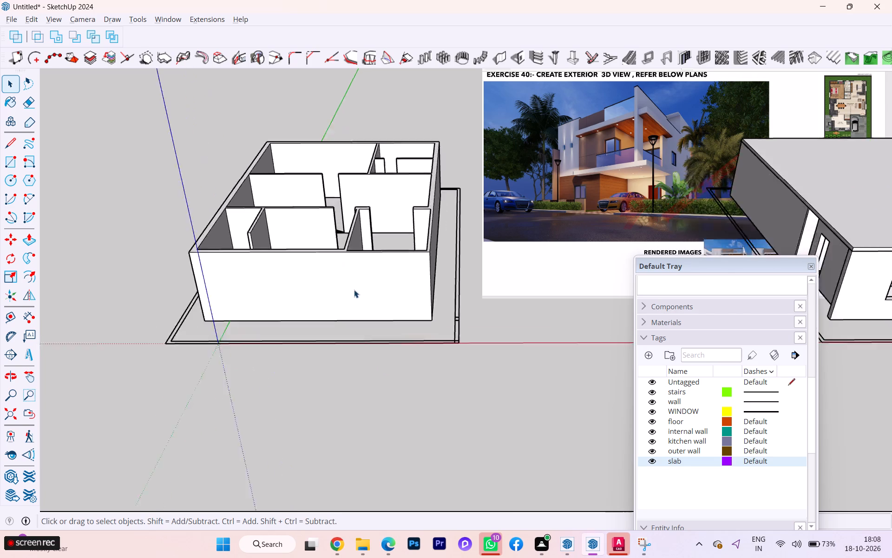
scroll(340, 294, down, 3)
scroll(341, 294, up, 4)
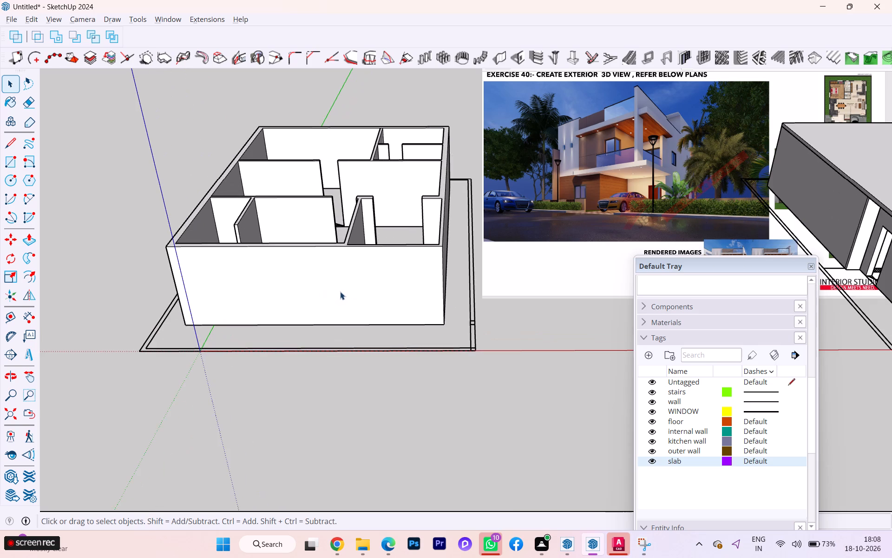
scroll(294, 259, up, 5)
scroll(258, 274, down, 4)
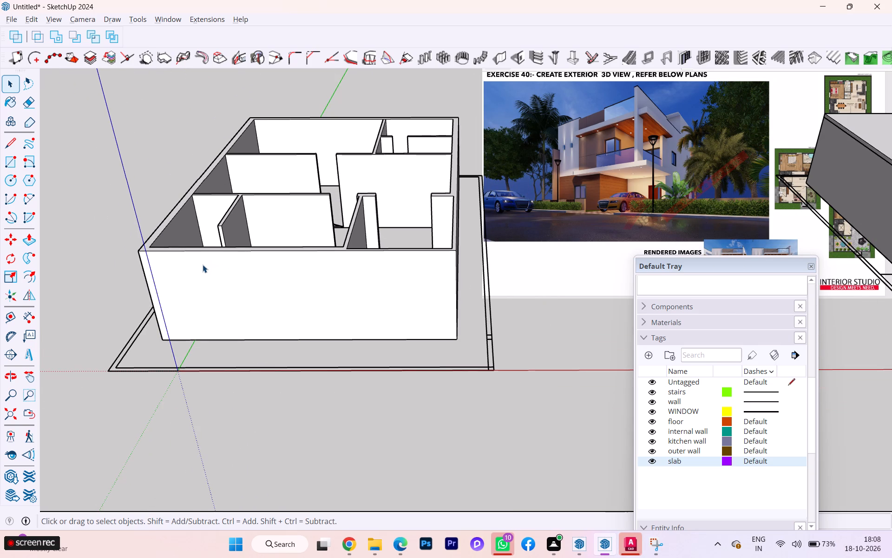
scroll(203, 265, down, 2)
scroll(203, 272, up, 7)
middle_drag(205, 272, 206, 278)
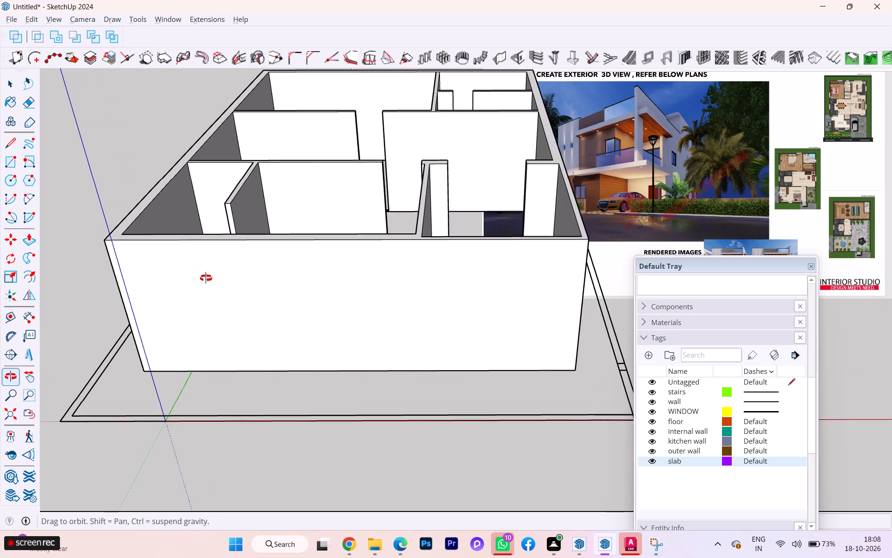
middle_drag(206, 278, 189, 284)
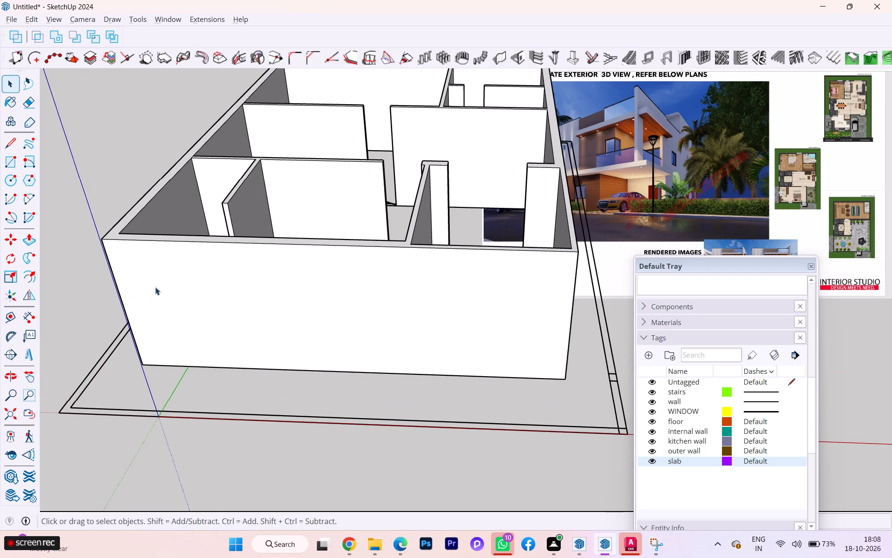
scroll(159, 284, down, 2)
middle_drag(166, 286, 166, 289)
scroll(166, 287, down, 1)
middle_drag(166, 289, 57, 352)
middle_drag(221, 230, 81, 263)
scroll(249, 154, up, 1)
scroll(249, 154, down, 3)
scroll(249, 154, up, 3)
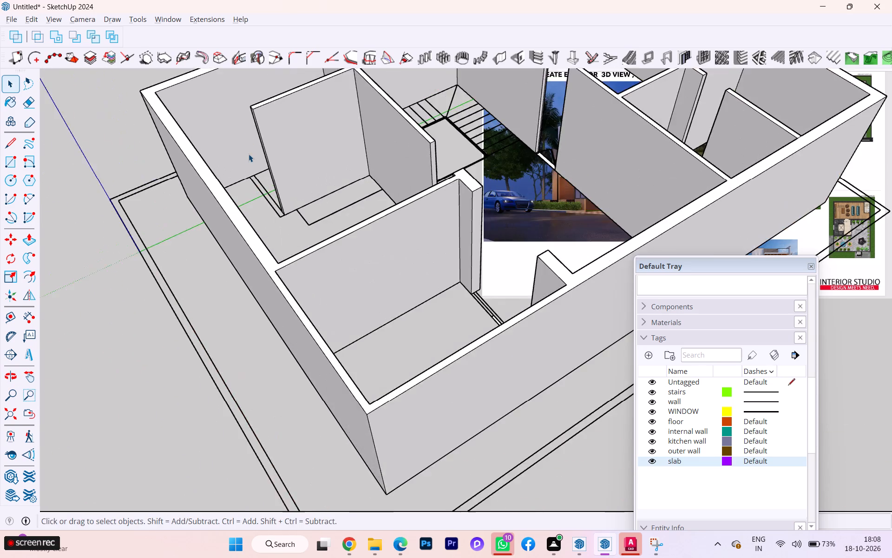
scroll(249, 154, up, 2)
scroll(249, 154, down, 1)
scroll(249, 154, up, 6)
scroll(243, 169, down, 1)
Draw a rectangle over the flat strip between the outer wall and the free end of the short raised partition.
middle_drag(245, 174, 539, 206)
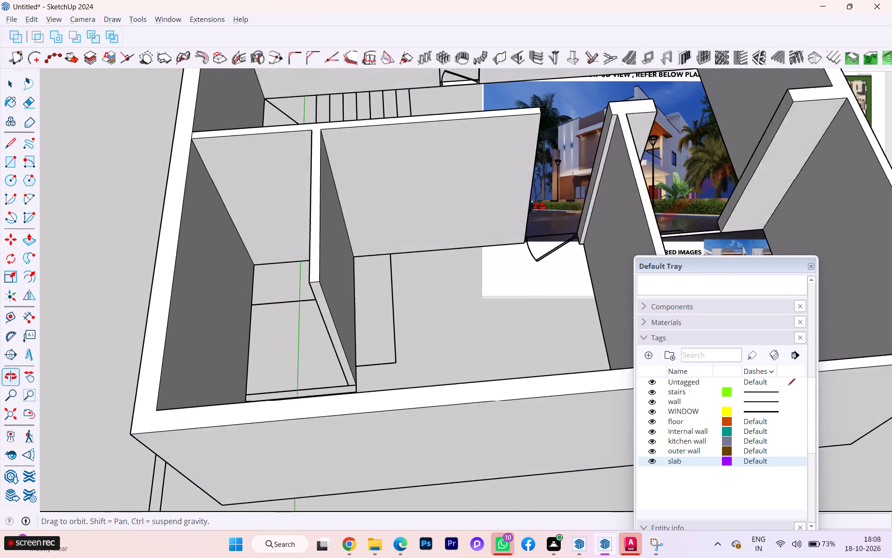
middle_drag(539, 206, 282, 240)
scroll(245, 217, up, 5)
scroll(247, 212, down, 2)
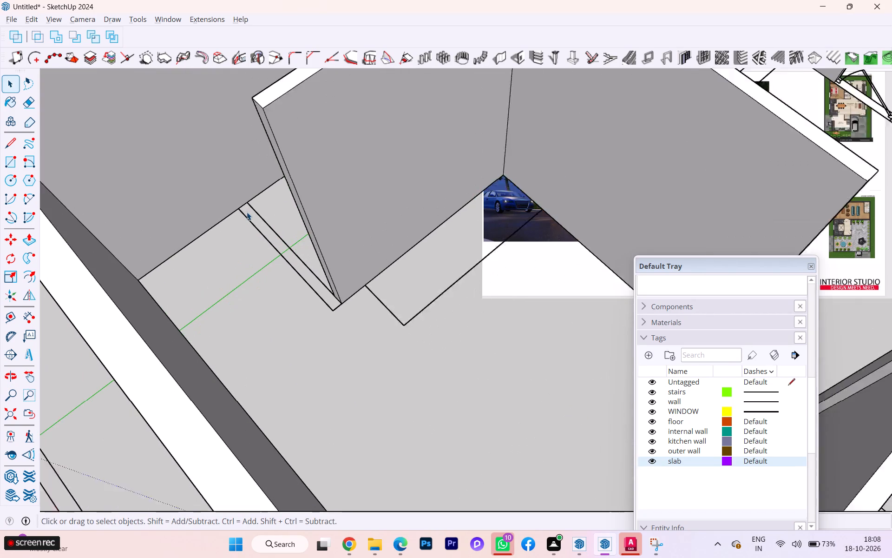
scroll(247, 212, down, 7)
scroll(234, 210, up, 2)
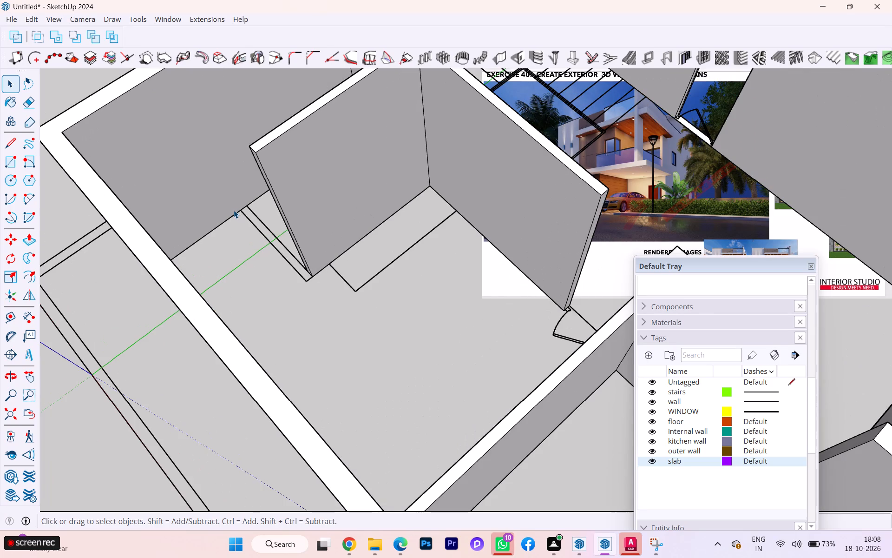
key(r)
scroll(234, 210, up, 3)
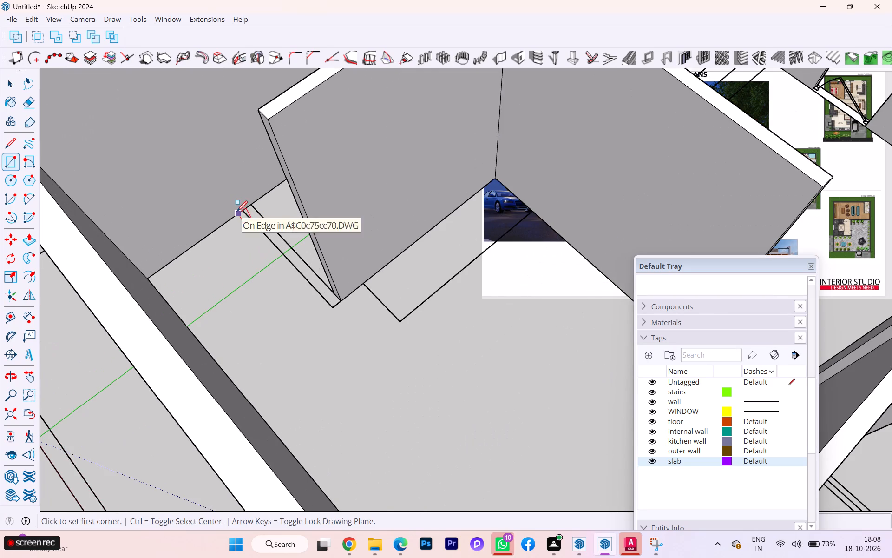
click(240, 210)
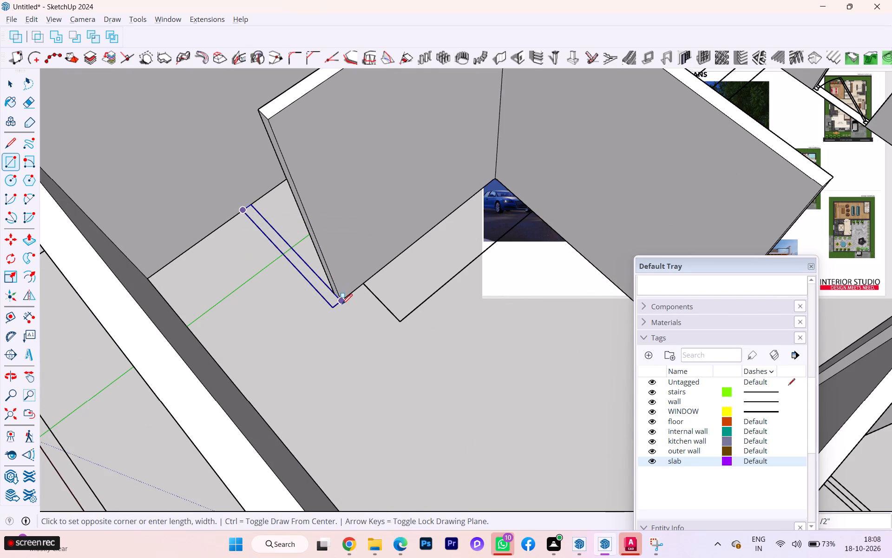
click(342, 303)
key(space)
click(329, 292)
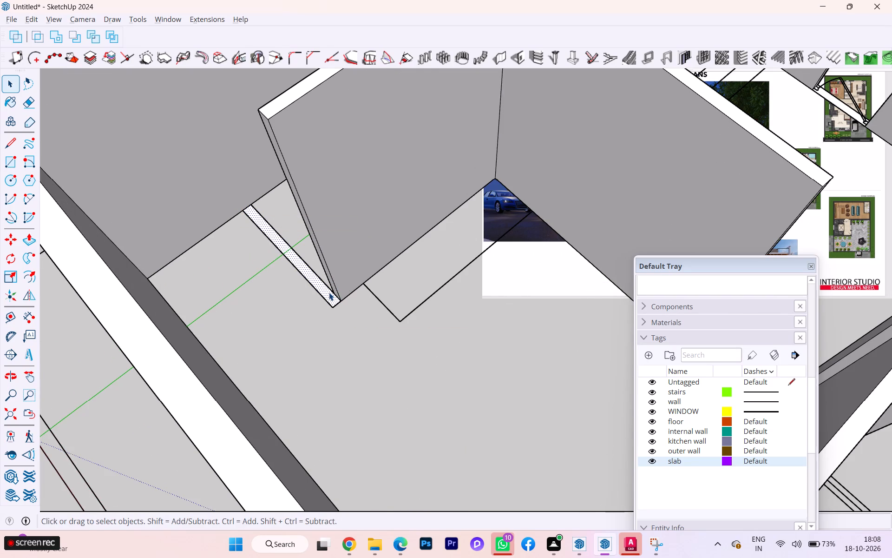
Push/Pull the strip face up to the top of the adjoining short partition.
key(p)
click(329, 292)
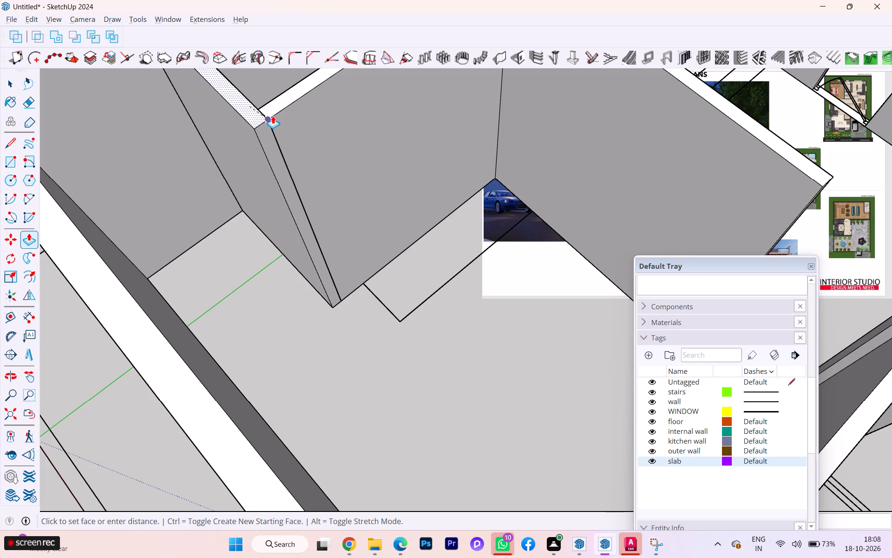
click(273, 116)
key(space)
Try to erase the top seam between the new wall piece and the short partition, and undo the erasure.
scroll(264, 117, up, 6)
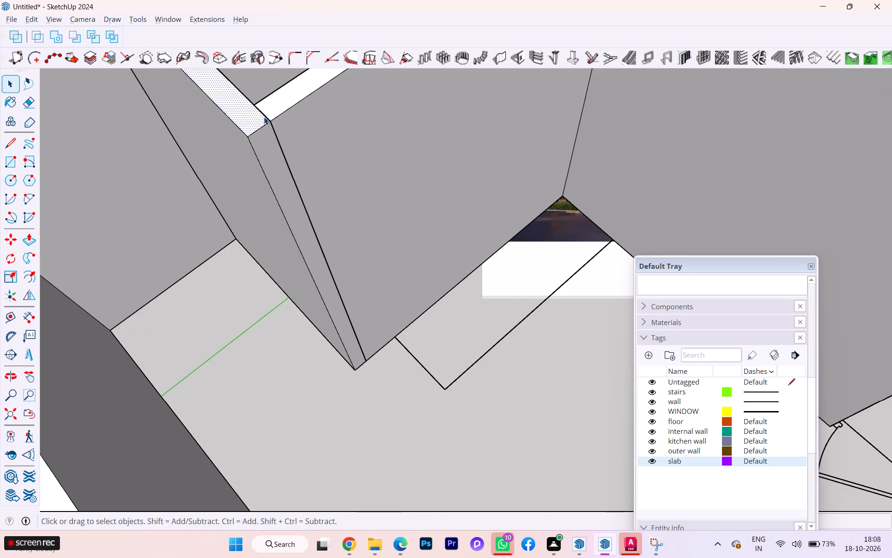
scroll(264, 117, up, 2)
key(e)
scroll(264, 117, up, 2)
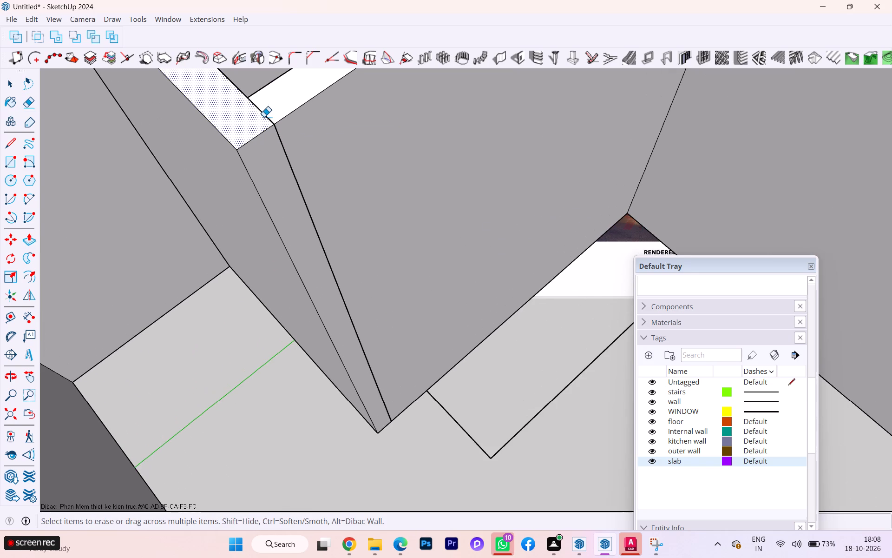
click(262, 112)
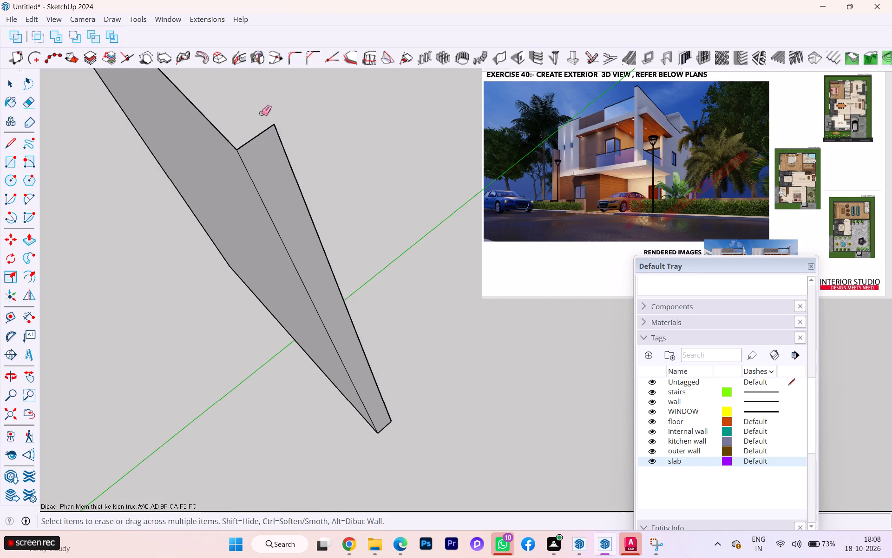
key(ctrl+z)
Check whether the new wall piece belongs to the first-floor group by selecting its faces and opening the group.
key(space)
double_click(256, 135)
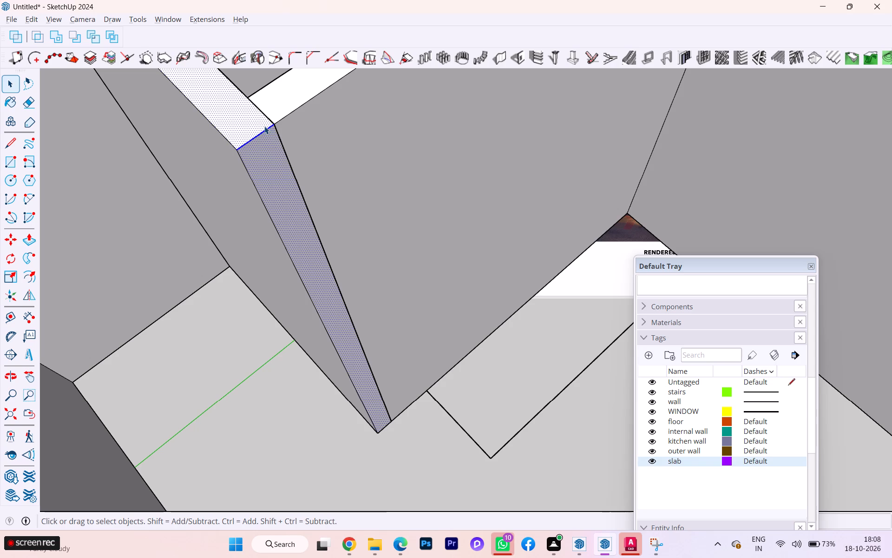
double_click(307, 157)
click(242, 286)
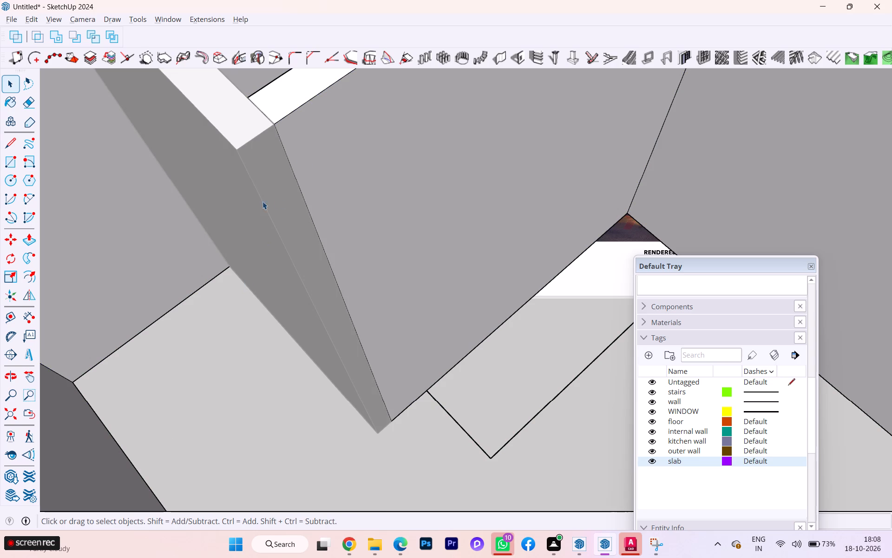
click(216, 318)
scroll(271, 188, down, 8)
scroll(271, 188, up, 1)
scroll(271, 188, down, 2)
scroll(273, 188, up, 3)
scroll(296, 215, down, 1)
double_click(392, 425)
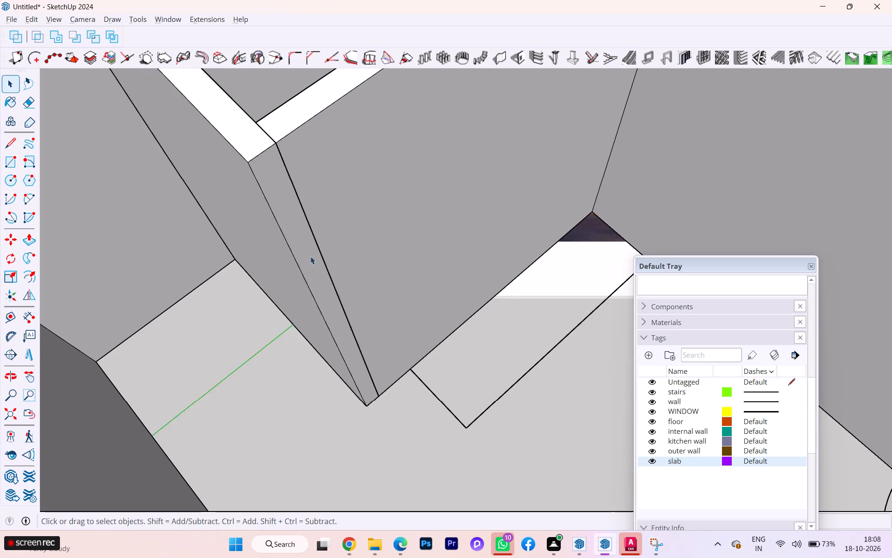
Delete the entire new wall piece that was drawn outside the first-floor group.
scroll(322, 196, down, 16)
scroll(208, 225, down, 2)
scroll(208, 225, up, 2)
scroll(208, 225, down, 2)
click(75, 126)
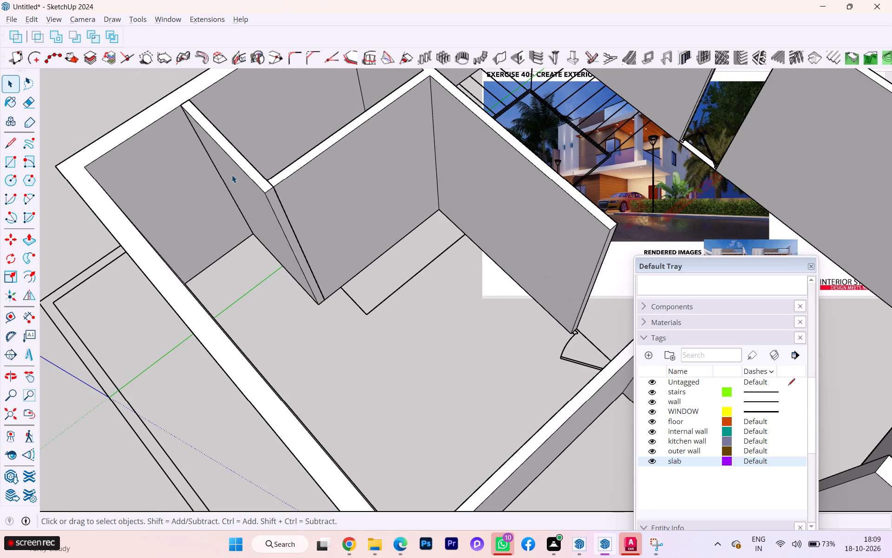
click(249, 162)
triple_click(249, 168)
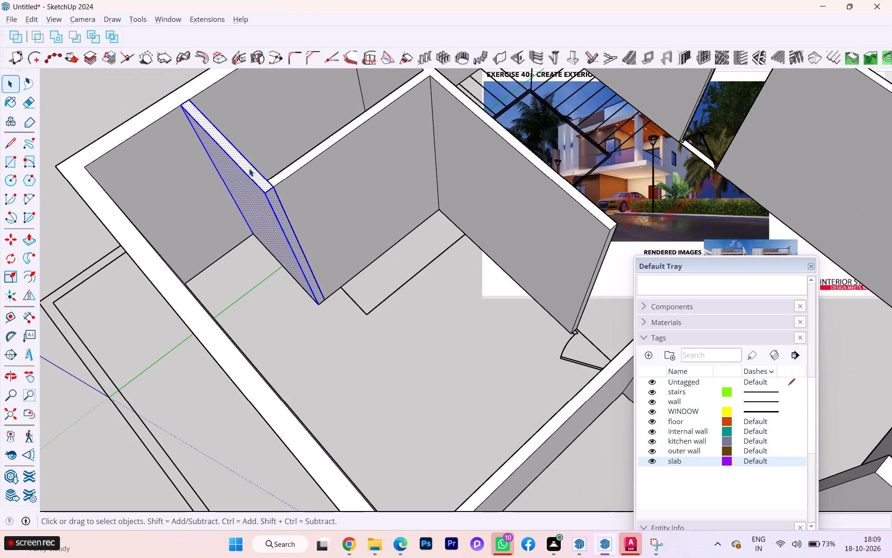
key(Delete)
Open the first-floor group for editing and redraw the rectangle over the flat strip beside the short partition's free end.
double_click(319, 234)
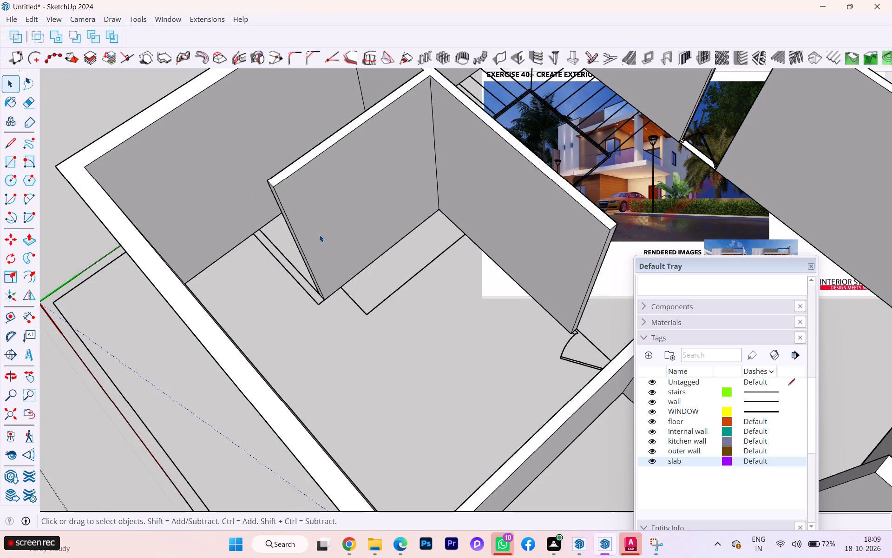
scroll(281, 252, up, 7)
scroll(254, 267, down, 13)
scroll(258, 266, up, 1)
scroll(258, 266, down, 1)
double_click(206, 283)
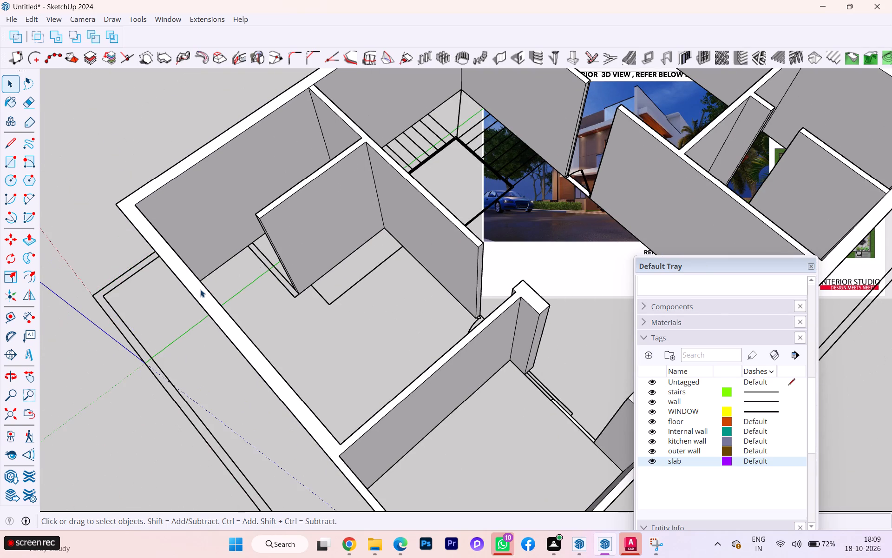
double_click(201, 287)
scroll(221, 266, up, 4)
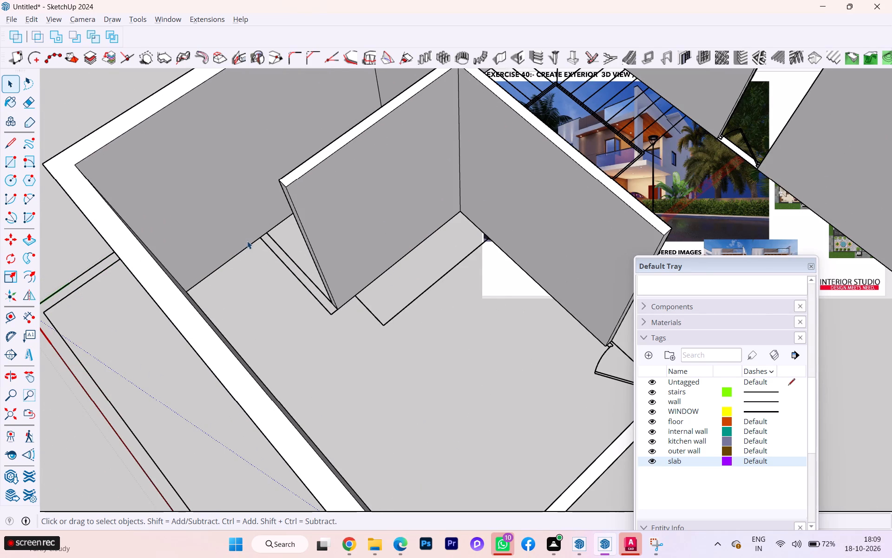
key(r)
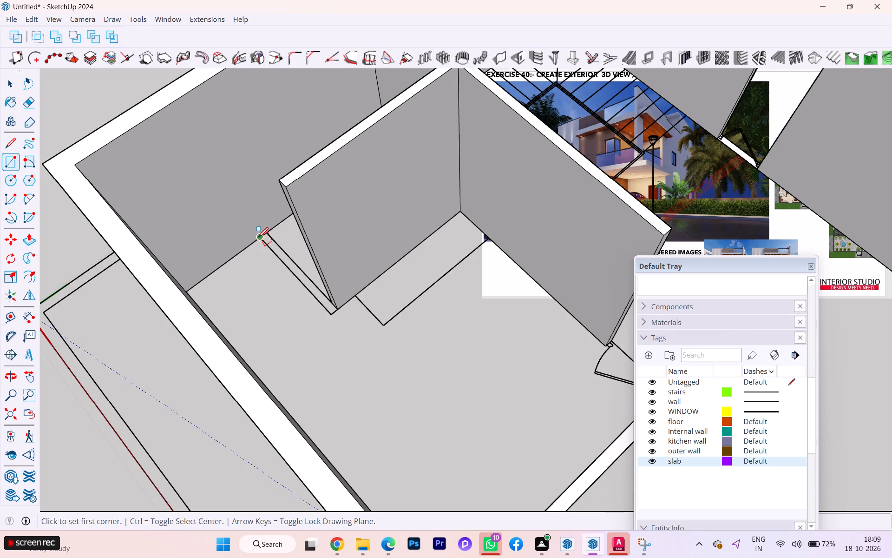
scroll(272, 246, up, 4)
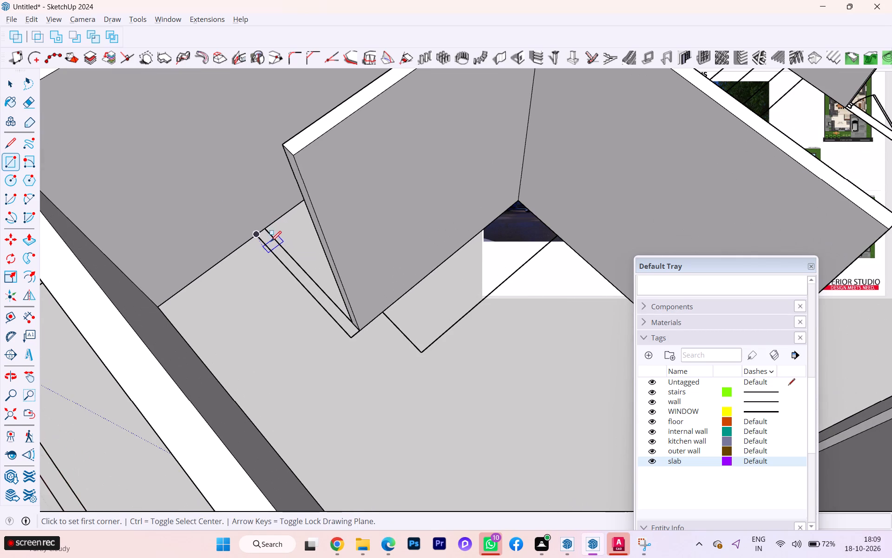
click(259, 233)
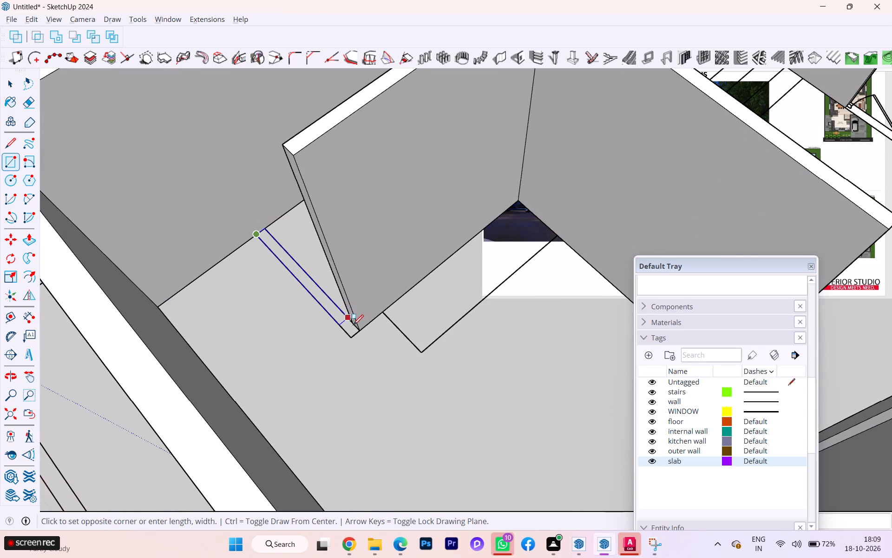
click(359, 332)
key(b)
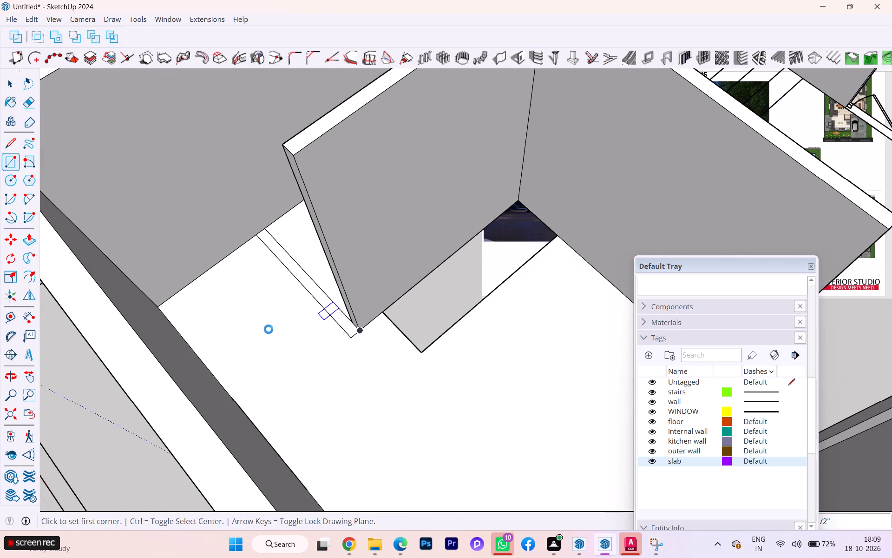
key(space)
Delete the surplus floor faces on both sides of the strip, keeping only the strip face.
scroll(275, 308, down, 4)
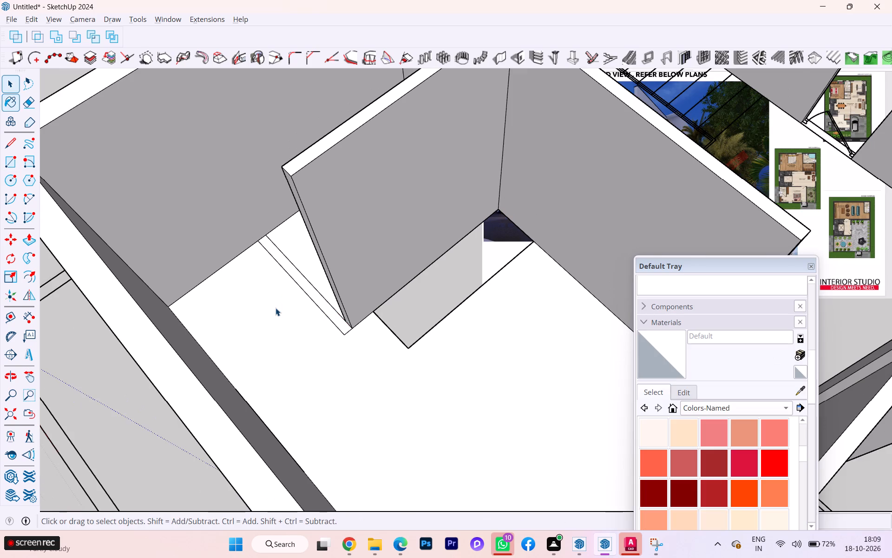
click(272, 322)
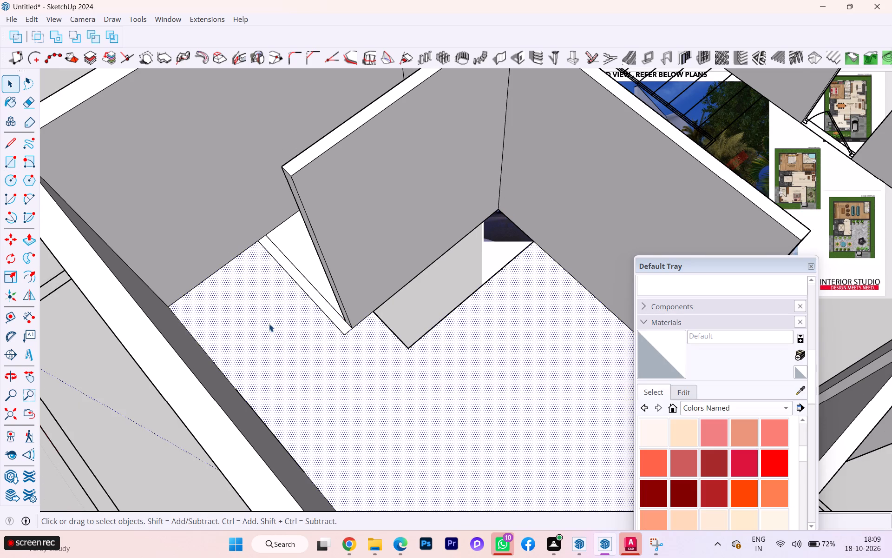
key(Delete)
click(301, 258)
key(Delete)
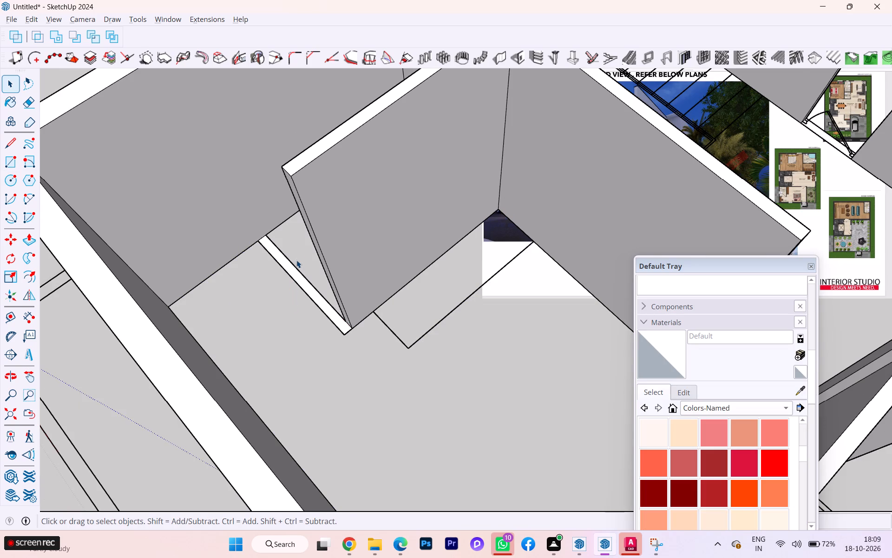
Push/Pull the strip face up to the top of the adjoining short partition.
scroll(275, 255, up, 2)
key(p)
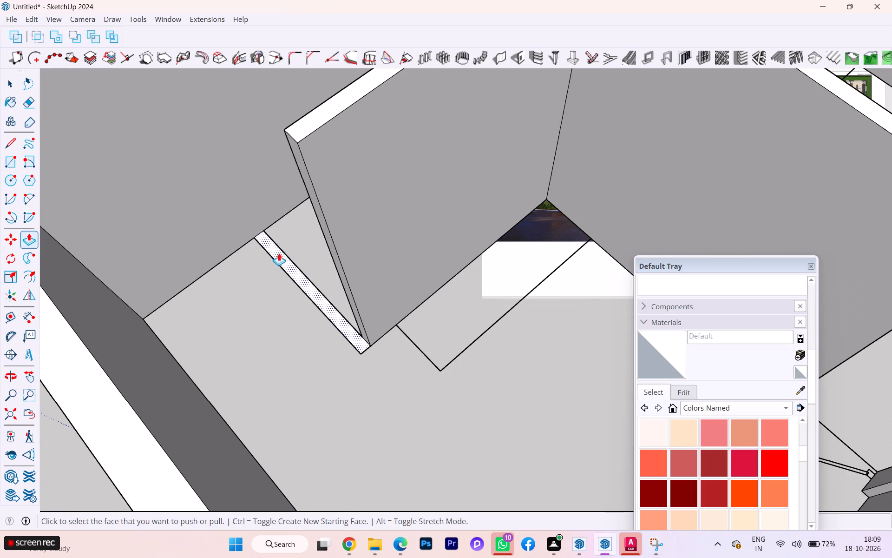
click(279, 253)
click(304, 133)
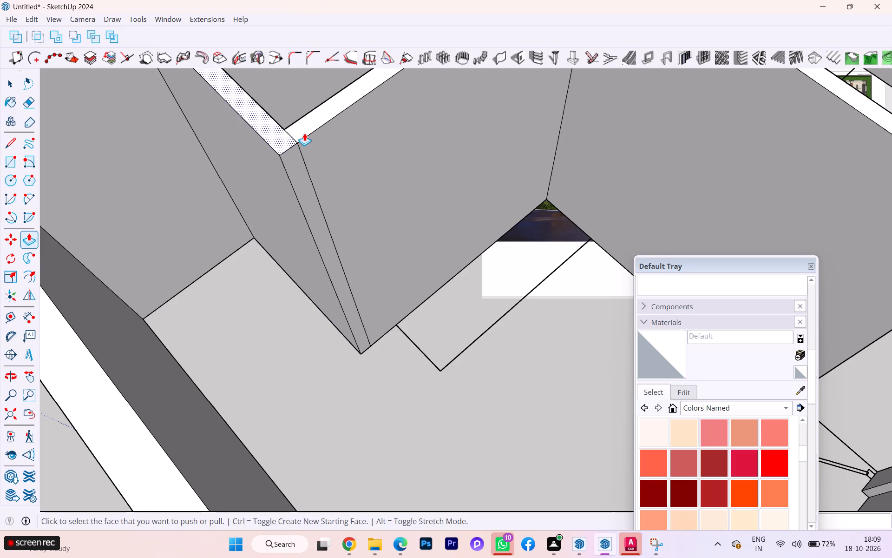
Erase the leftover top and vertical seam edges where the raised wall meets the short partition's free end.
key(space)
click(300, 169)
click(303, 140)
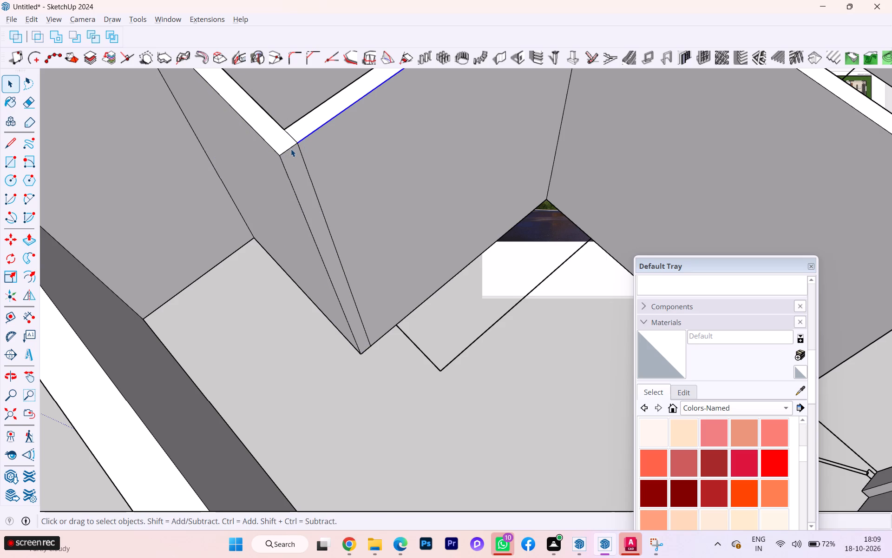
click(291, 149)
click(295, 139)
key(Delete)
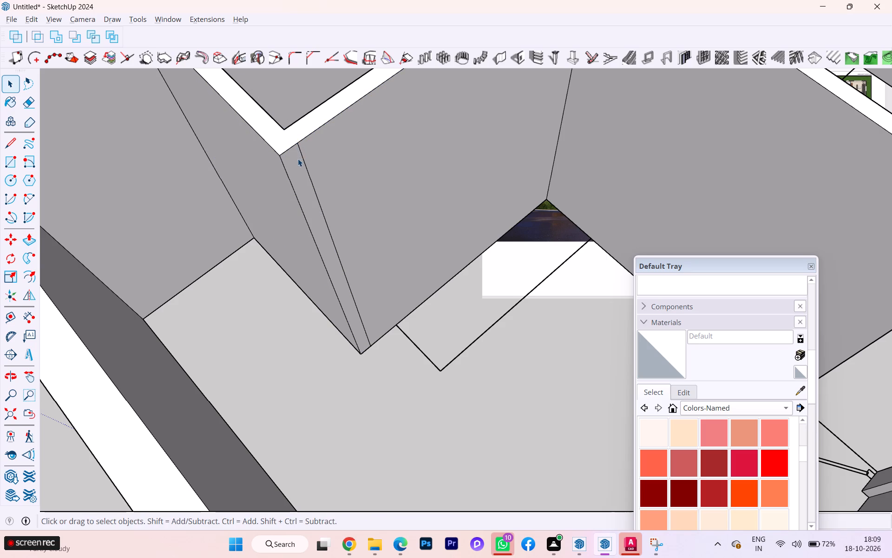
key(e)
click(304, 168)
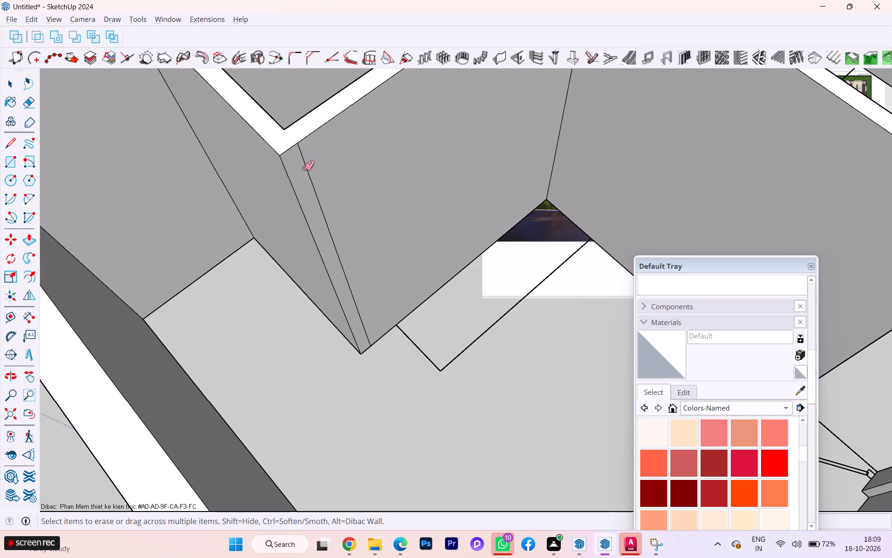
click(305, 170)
Undo the seam clean-up and the strip's Push/Pull, back to the flat strip beside the short partition.
scroll(251, 170, down, 1)
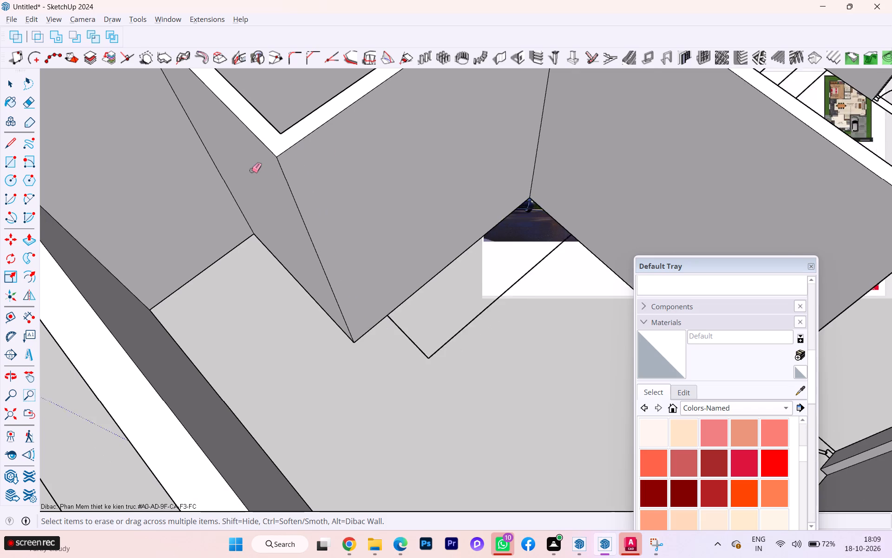
scroll(251, 170, down, 5)
middle_drag(248, 172, 350, 178)
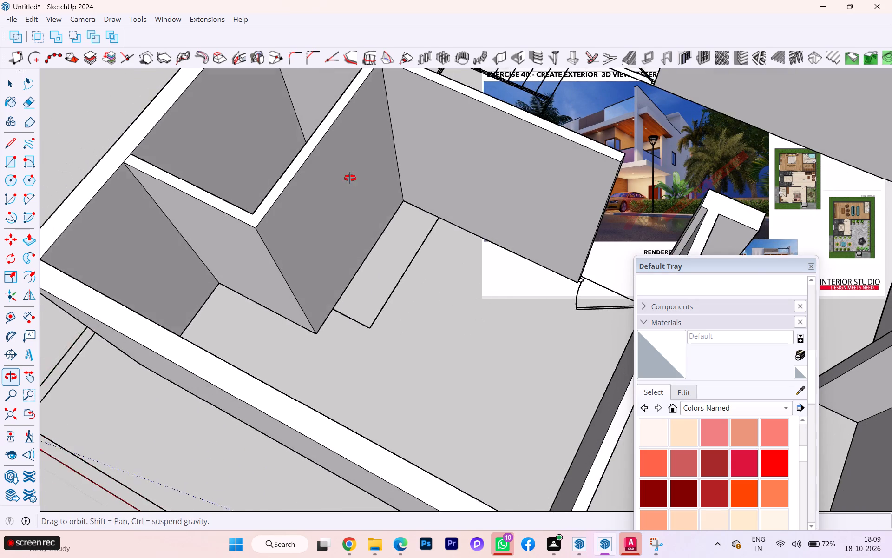
middle_drag(350, 178, 355, 179)
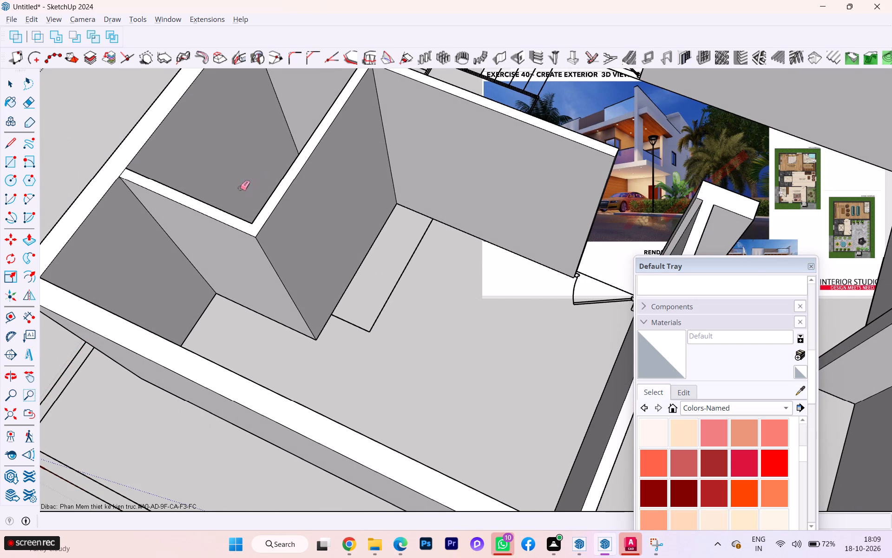
scroll(240, 188, down, 2)
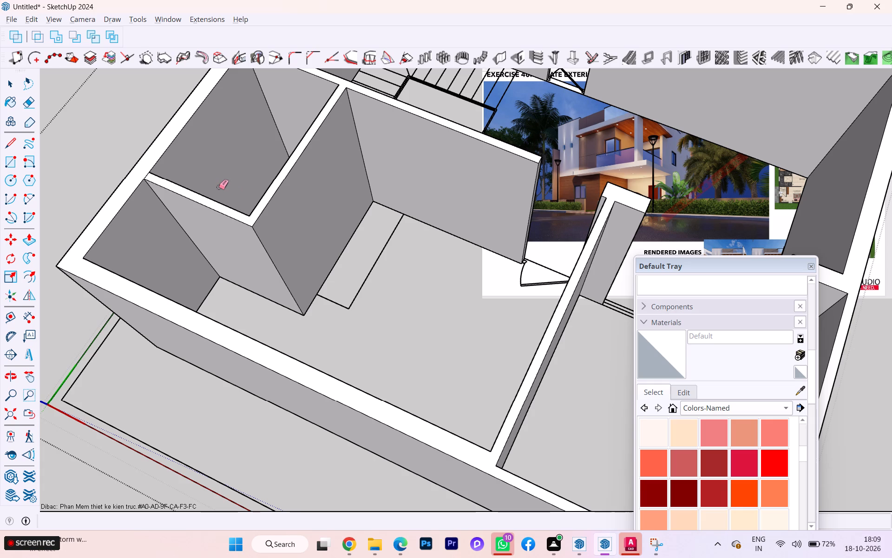
scroll(218, 187, down, 1)
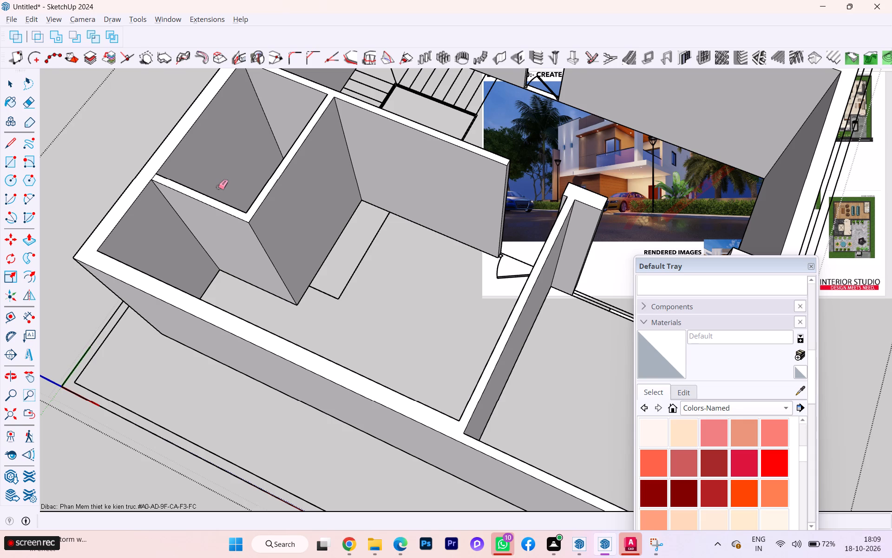
scroll(218, 187, down, 2)
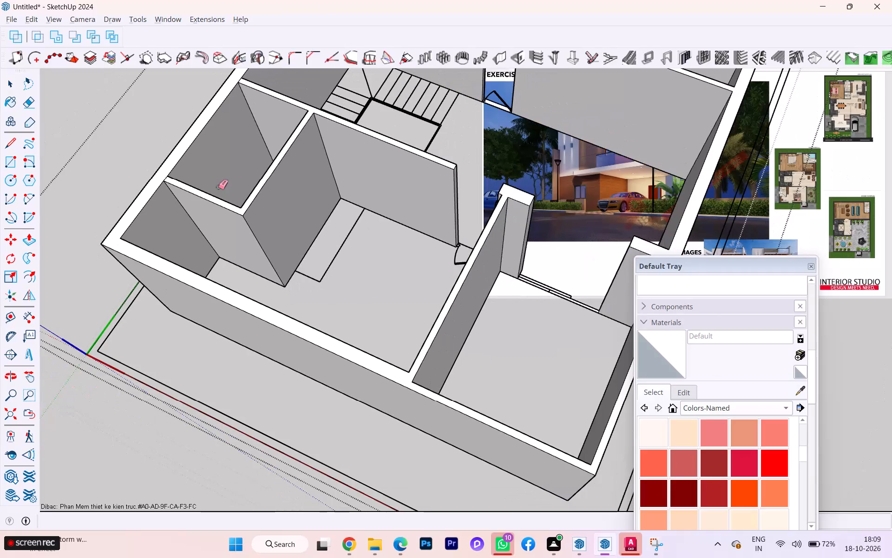
key(Escape)
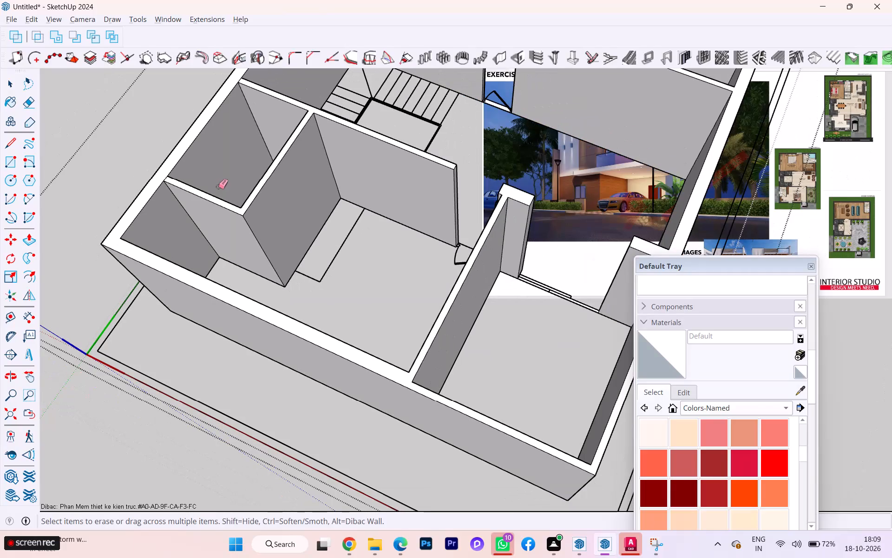
key(ctrl+z)
key(ctrl+z)
key(ctrl+z)
key(ctrl+z)
key(ctrl+z)
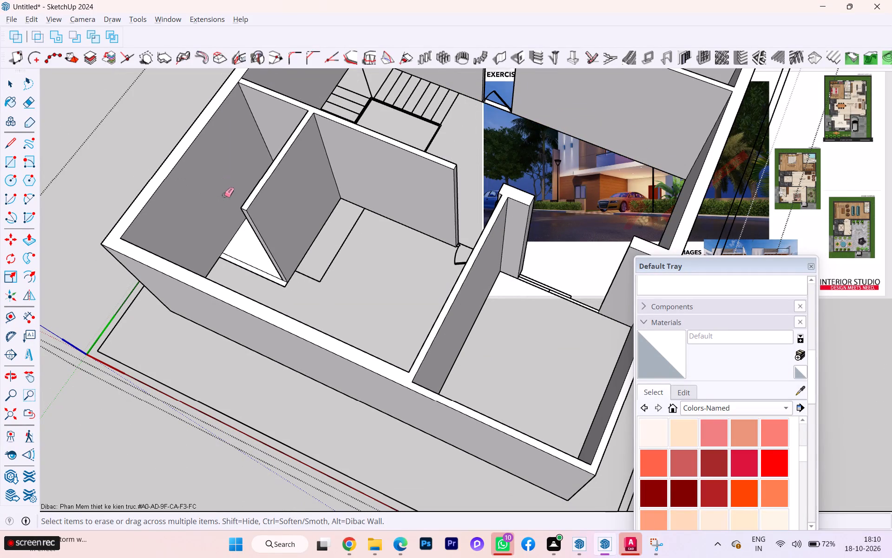
Delete the surplus floor face between the flat strip, the short partition and the outer wall.
scroll(233, 214, down, 1)
middle_drag(234, 217, 324, 212)
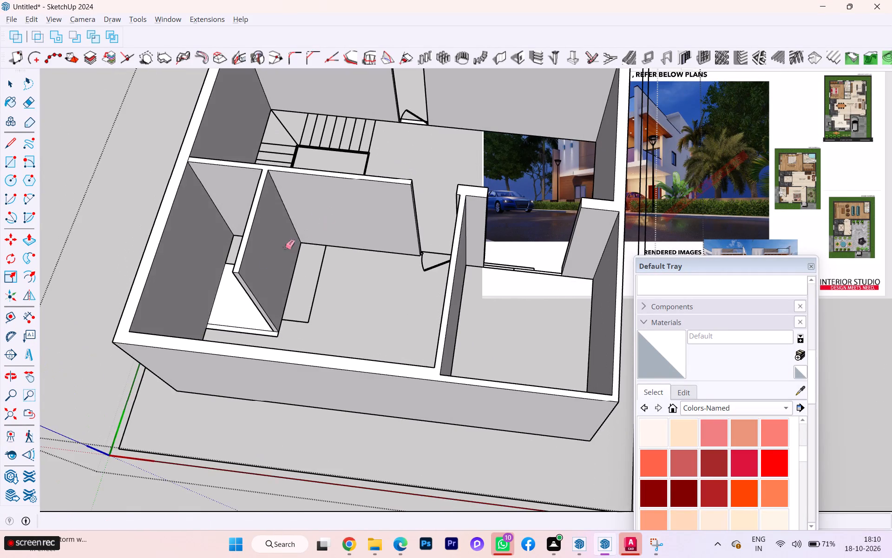
key(space)
scroll(233, 279, up, 3)
click(234, 302)
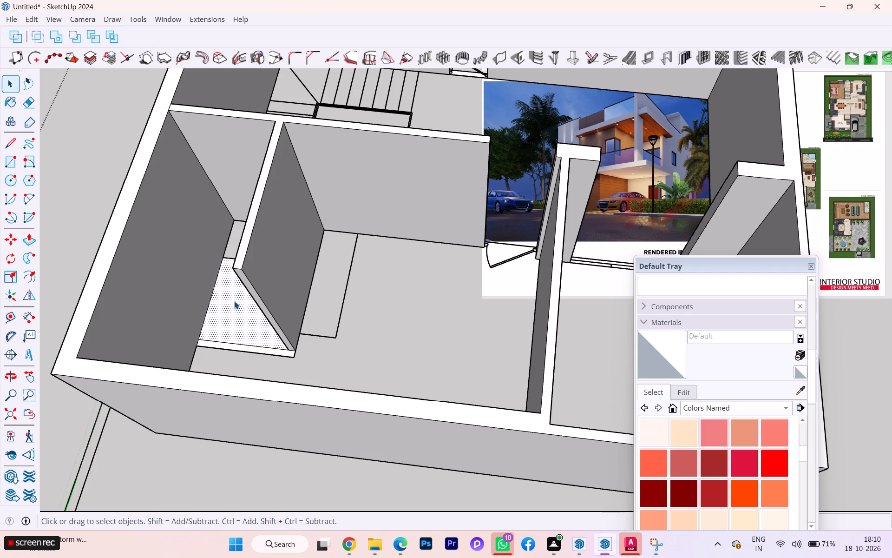
key(Delete)
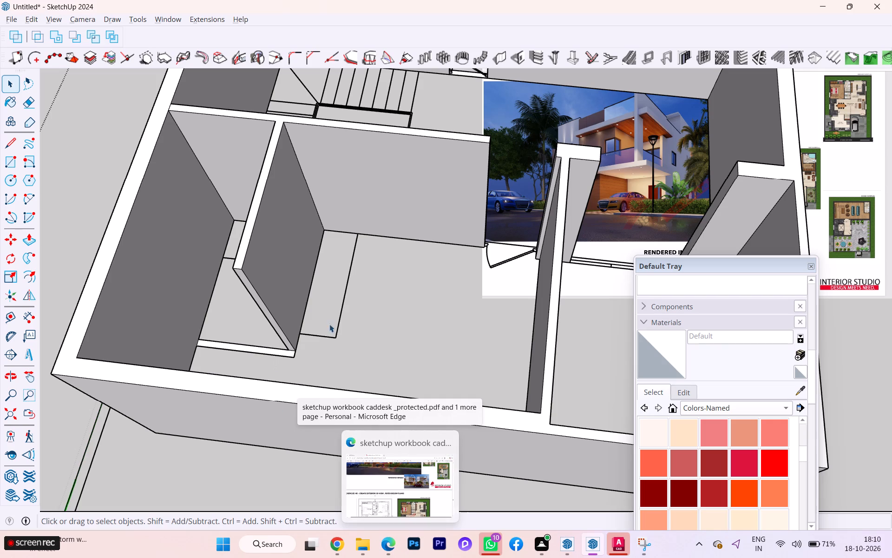
Switch to the workbook PDF in Edge and examine the first-floor plan of Exercise 40, then return to SketchUp.
click(424, 450)
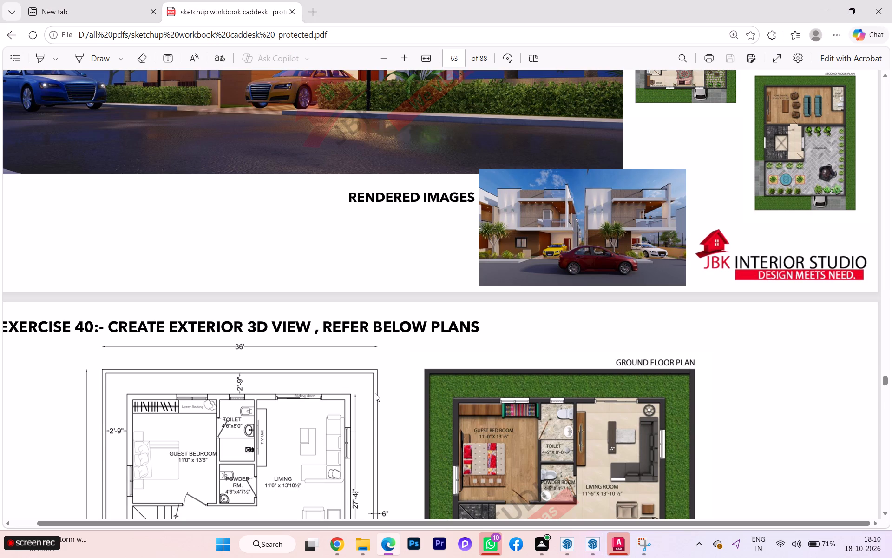
scroll(375, 393, down, 4)
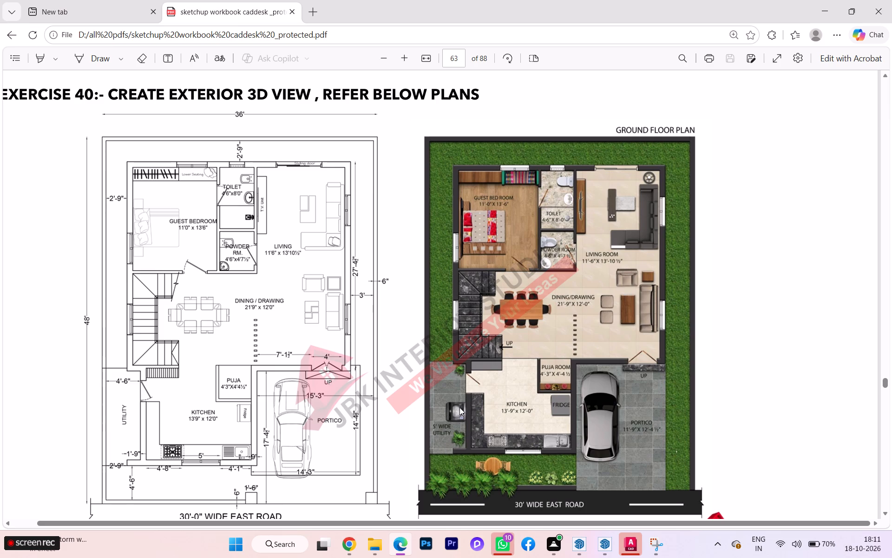
scroll(460, 406, down, 1)
scroll(460, 406, up, 3)
scroll(460, 406, down, 7)
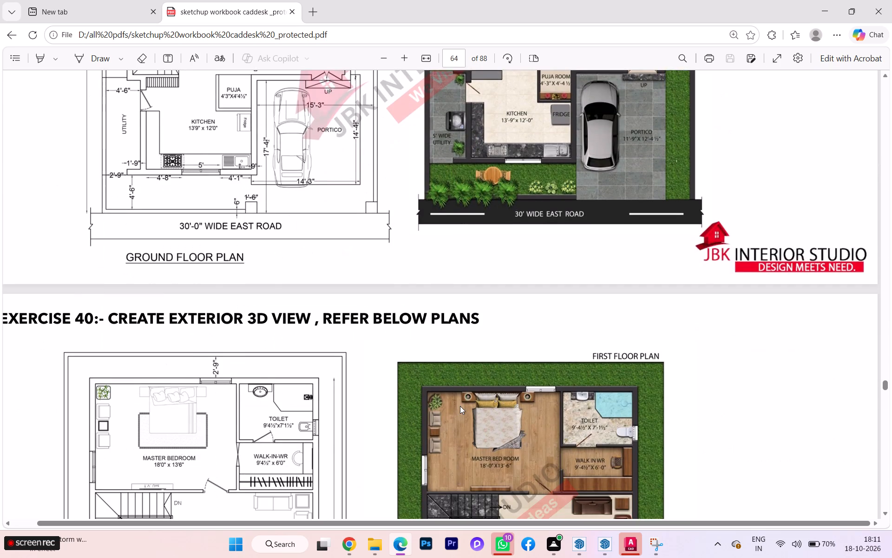
scroll(460, 406, down, 4)
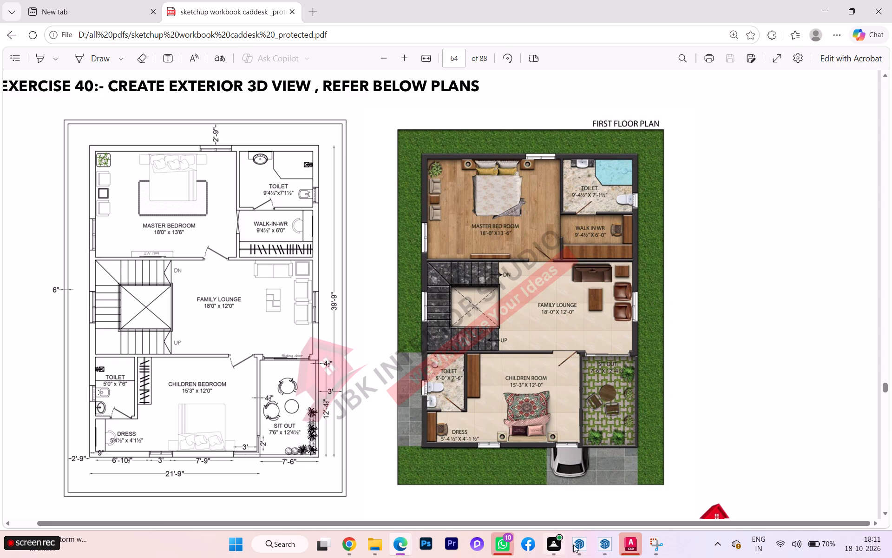
click(608, 500)
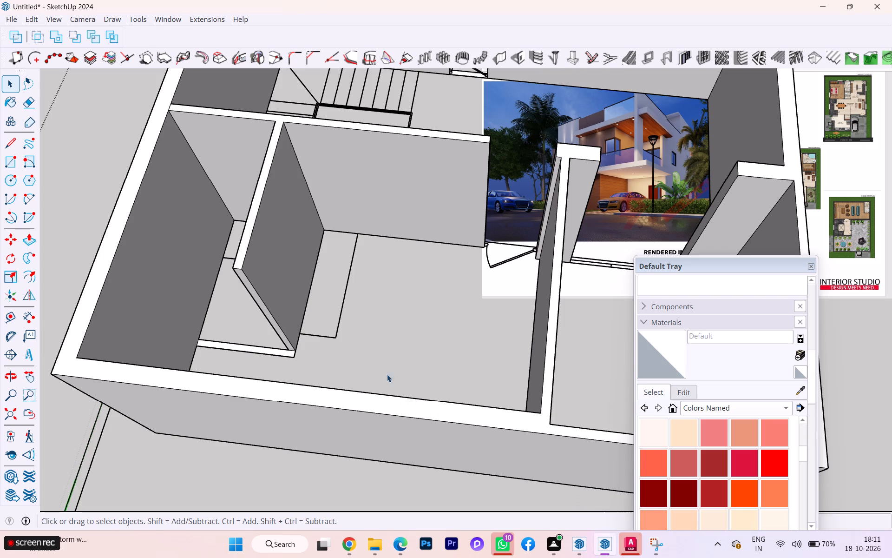
Draw a line across the flat strip's width, close to the short partition's free end.
scroll(209, 293, up, 1)
middle_drag(218, 306, 238, 306)
scroll(224, 365, up, 1)
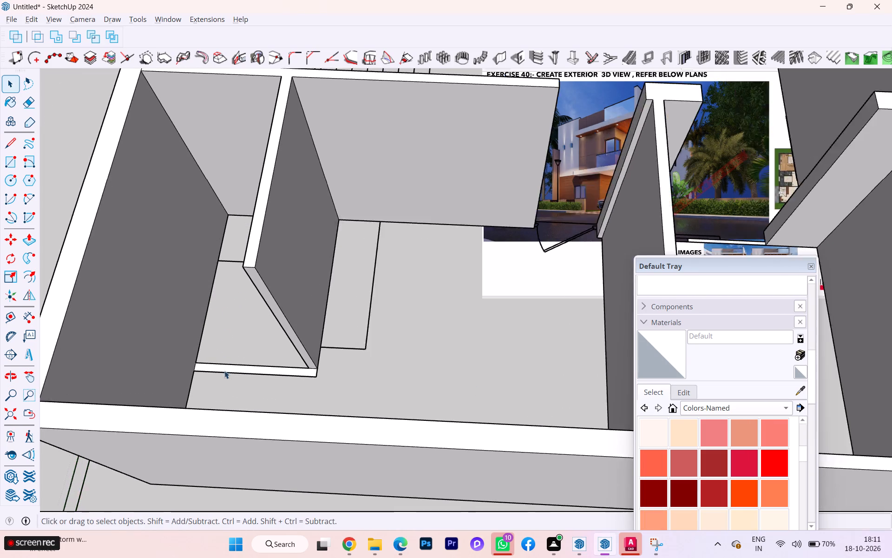
scroll(224, 371, up, 4)
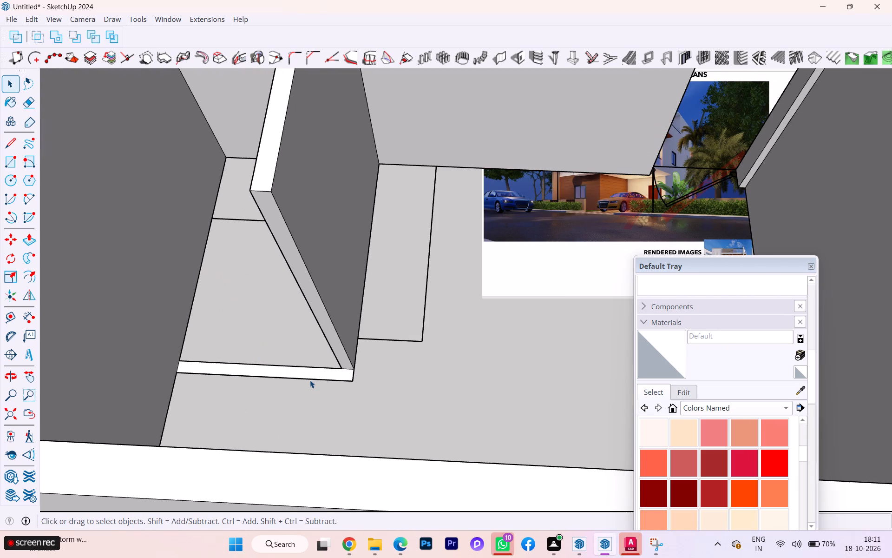
key(l)
key(Return)
scroll(334, 380, up, 4)
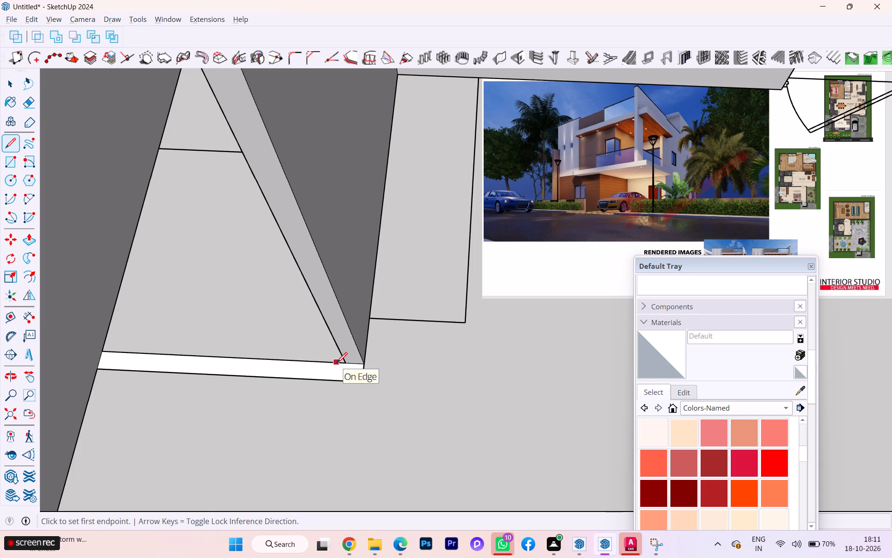
click(337, 363)
click(333, 383)
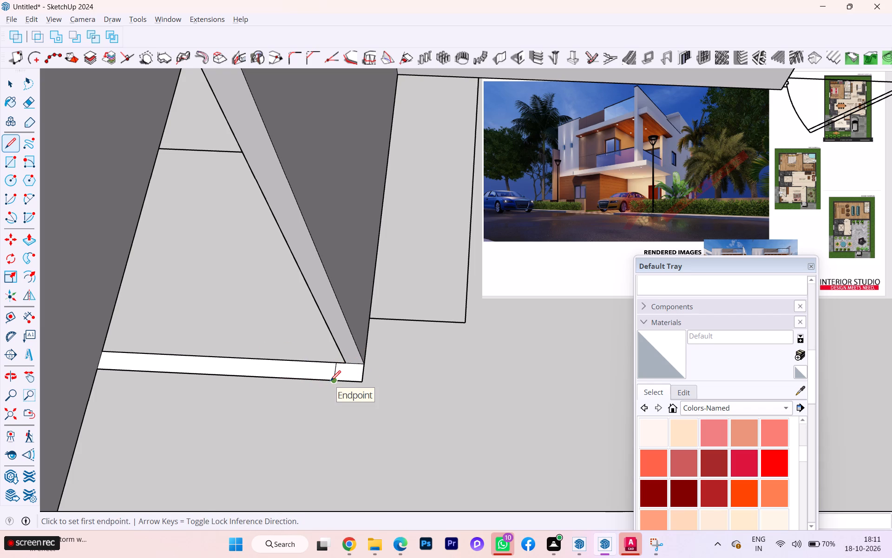
Place a guide point and a parallel guide line 2' along the strip from the new cross line.
click(4, 315)
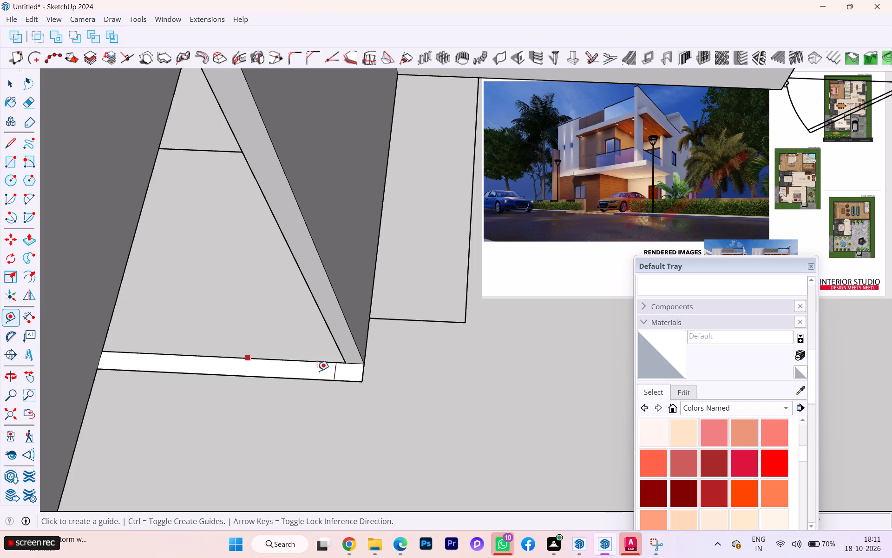
click(334, 370)
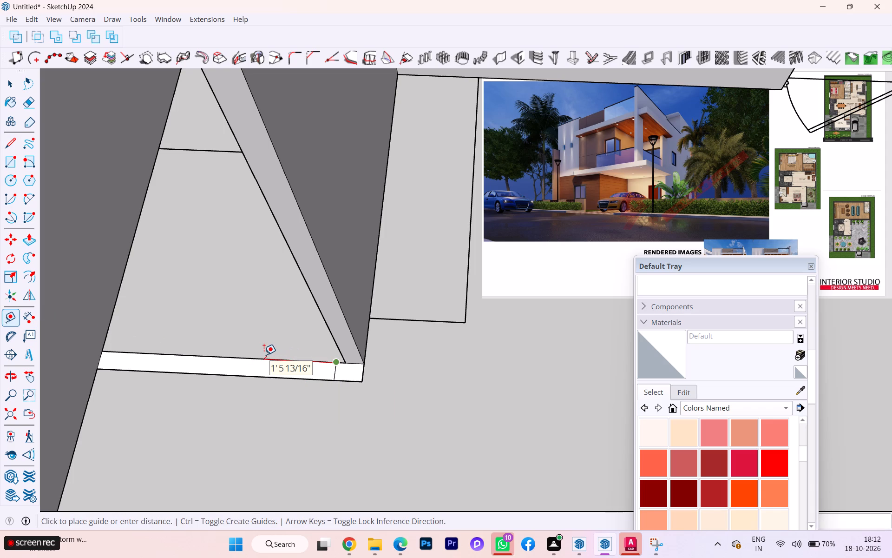
text(2')
key(Return)
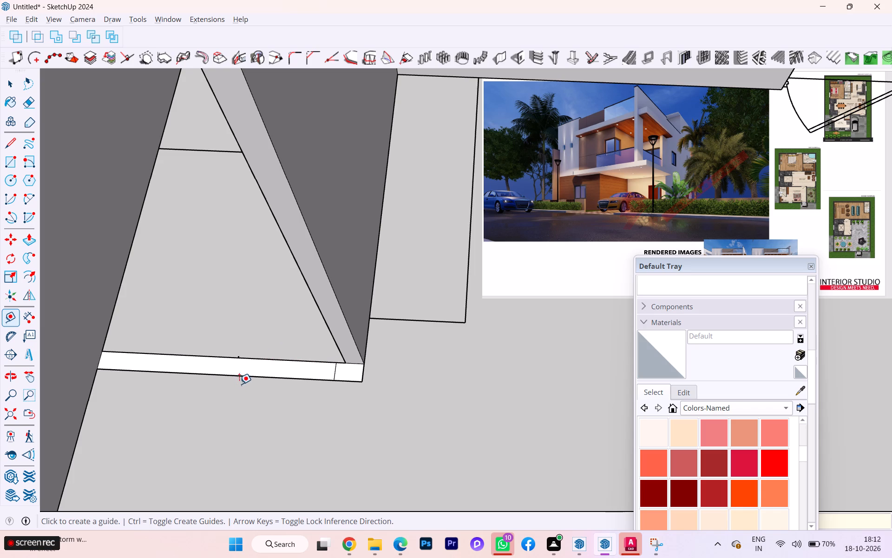
scroll(336, 372, up, 1)
scroll(336, 372, down, 2)
scroll(336, 372, up, 3)
click(336, 372)
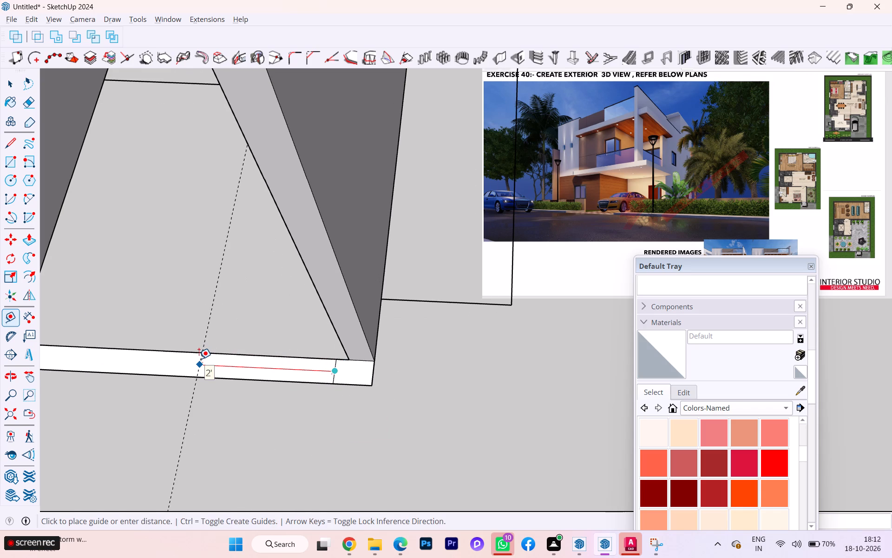
text(2')
key(Return)
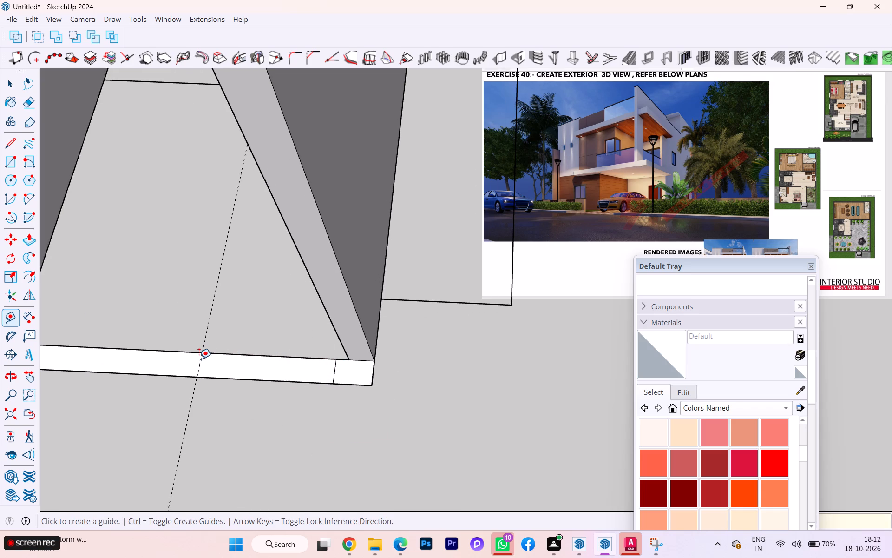
key(space)
Draw a second line across the strip where the 2' guide crosses it, marking off the door opening.
scroll(325, 377, down, 3)
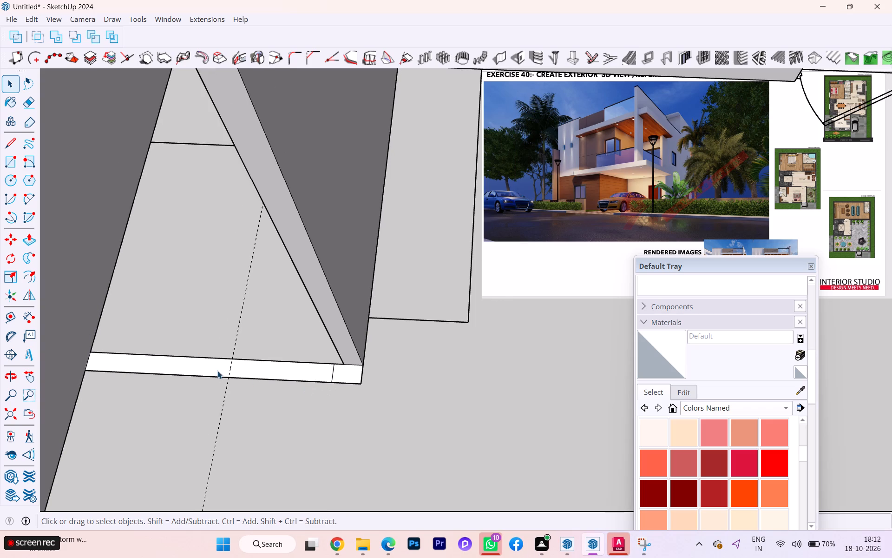
key(l)
key(Return)
scroll(224, 364, up, 3)
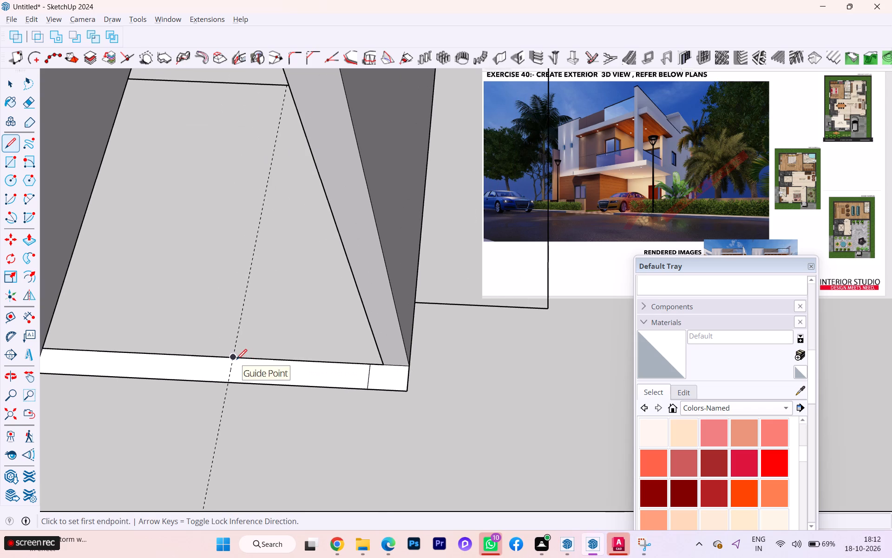
click(236, 359)
click(228, 385)
Select the strip face between the second cross line and the outer wall.
key(space)
click(171, 371)
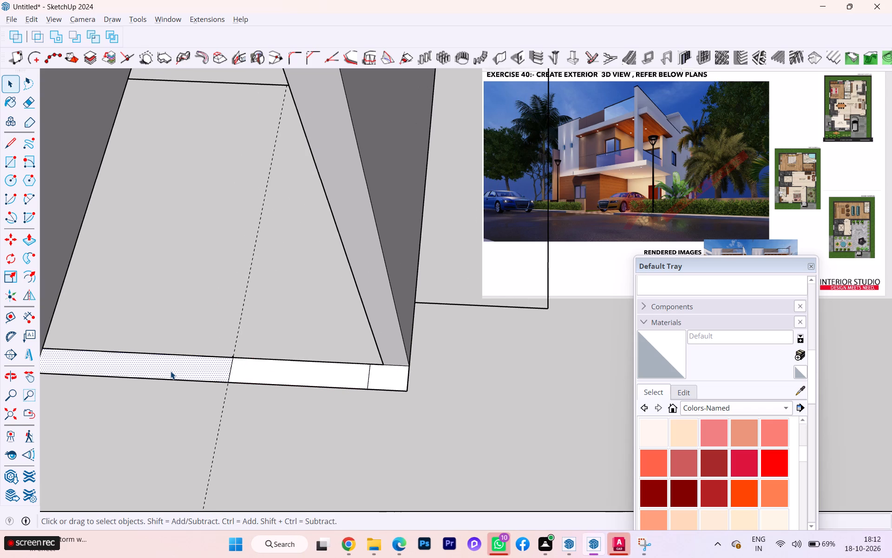
Push/Pull the strip face beside the outer wall up to the top of the existing walls.
key(p)
click(171, 371)
scroll(174, 299, down, 1)
scroll(174, 299, up, 1)
scroll(174, 299, down, 4)
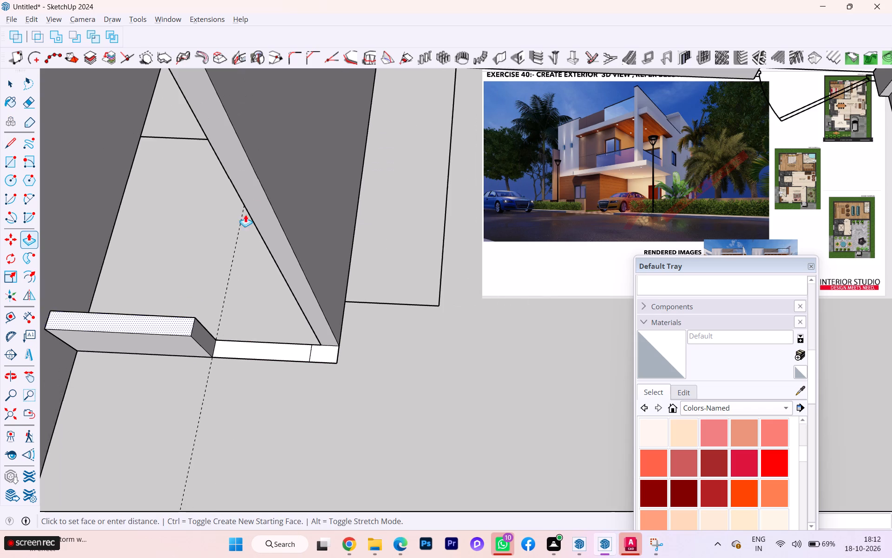
scroll(269, 151, down, 6)
scroll(293, 185, up, 1)
scroll(294, 186, down, 4)
scroll(299, 194, up, 1)
scroll(299, 194, down, 3)
scroll(316, 199, up, 1)
scroll(318, 200, down, 3)
click(256, 120)
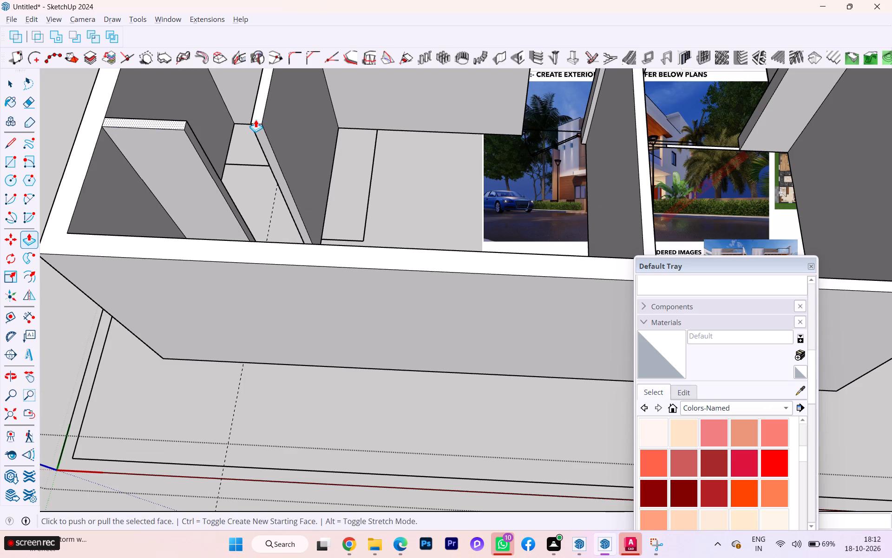
Push/Pull the small strip face at the partition's free end up to the partition's top, forming the other door jamb.
scroll(262, 156, down, 1)
middle_drag(269, 177, 303, 264)
scroll(303, 264, up, 7)
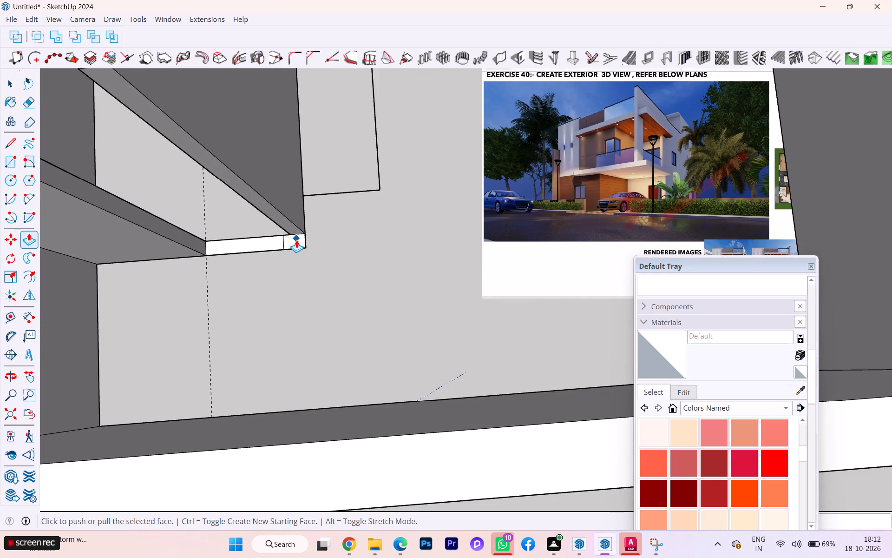
key(Escape)
click(291, 241)
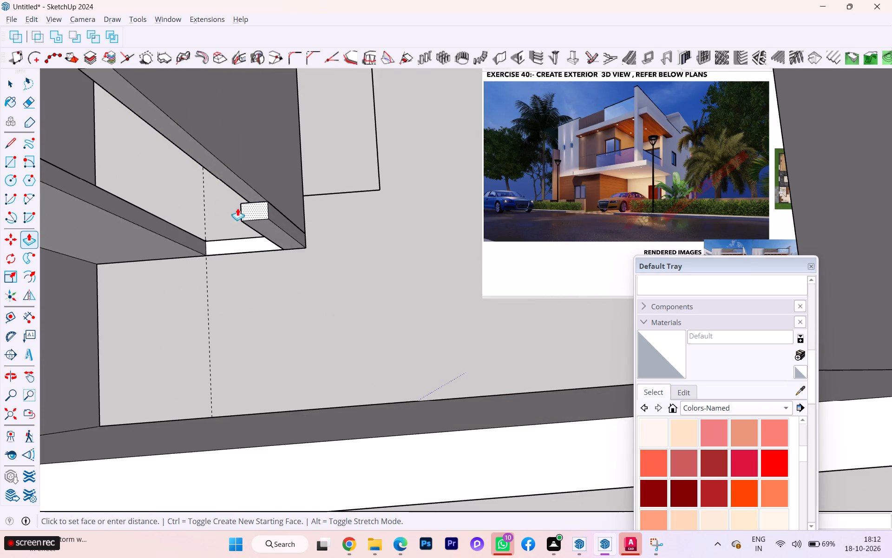
scroll(219, 200, down, 1)
scroll(219, 200, up, 1)
scroll(219, 200, down, 7)
click(164, 130)
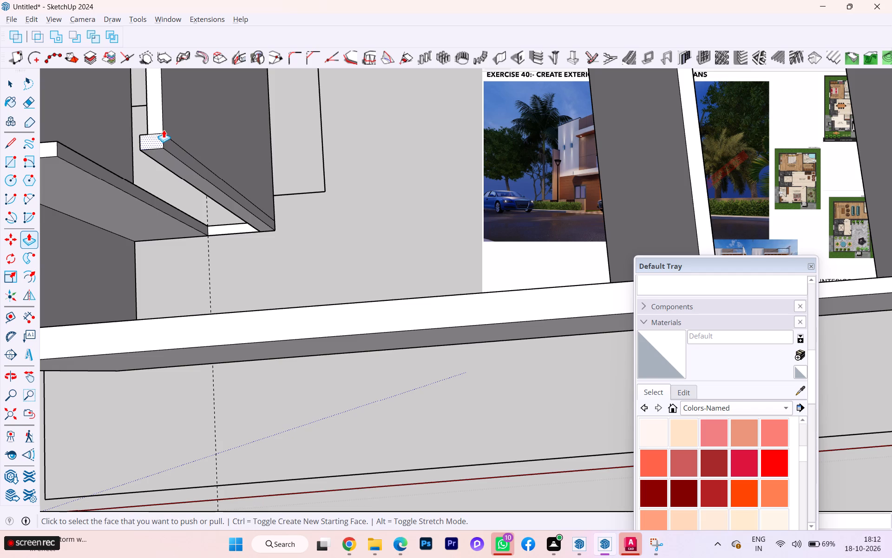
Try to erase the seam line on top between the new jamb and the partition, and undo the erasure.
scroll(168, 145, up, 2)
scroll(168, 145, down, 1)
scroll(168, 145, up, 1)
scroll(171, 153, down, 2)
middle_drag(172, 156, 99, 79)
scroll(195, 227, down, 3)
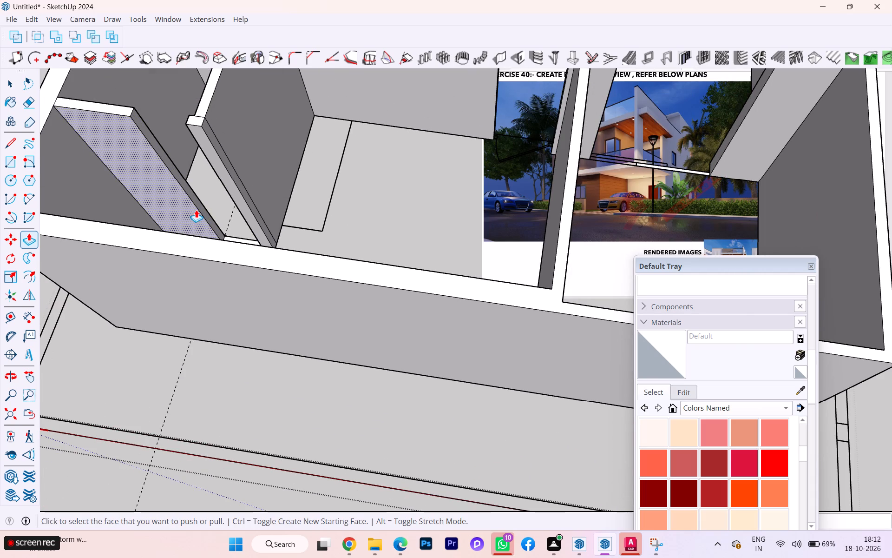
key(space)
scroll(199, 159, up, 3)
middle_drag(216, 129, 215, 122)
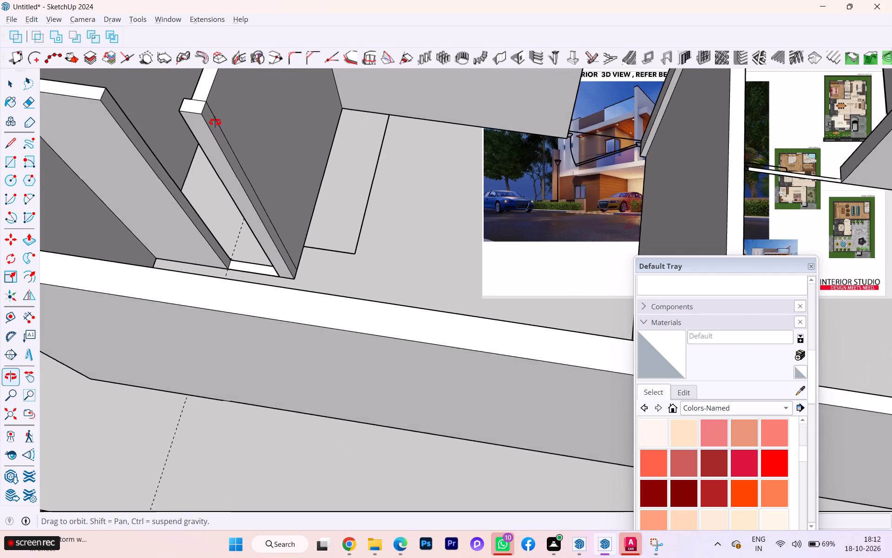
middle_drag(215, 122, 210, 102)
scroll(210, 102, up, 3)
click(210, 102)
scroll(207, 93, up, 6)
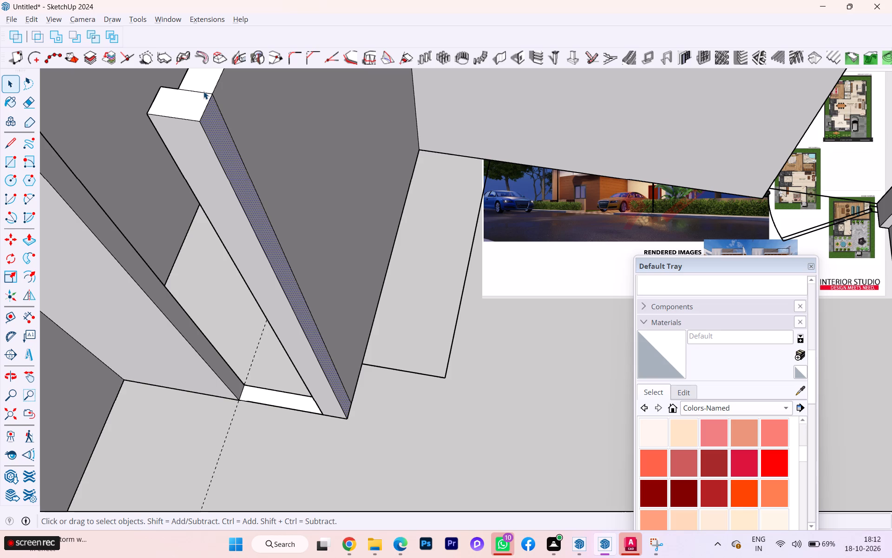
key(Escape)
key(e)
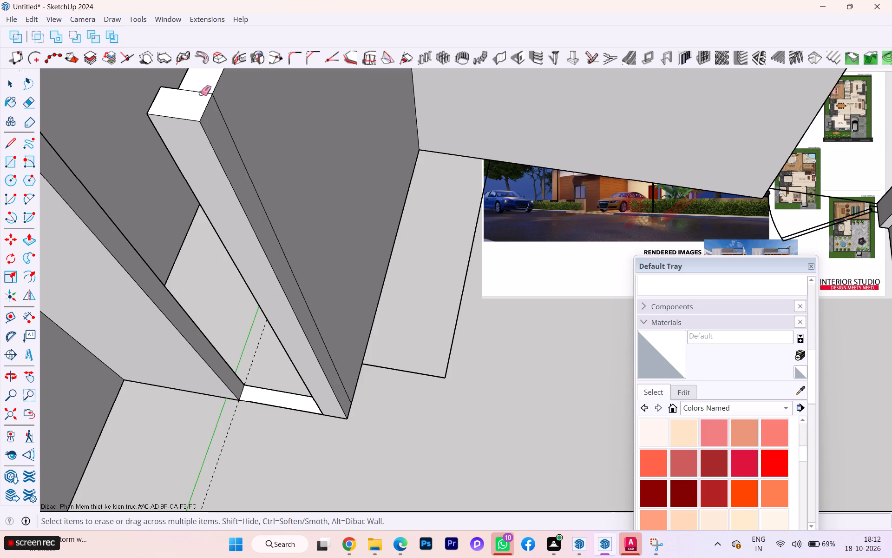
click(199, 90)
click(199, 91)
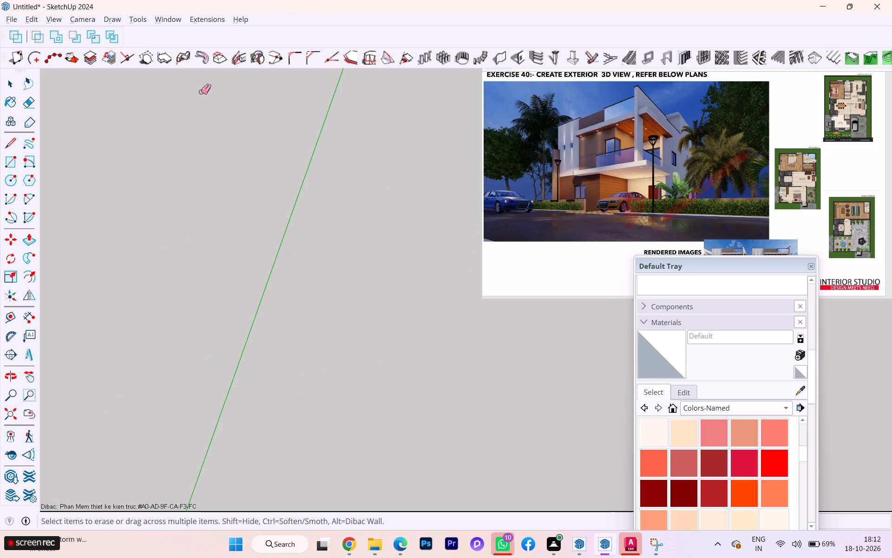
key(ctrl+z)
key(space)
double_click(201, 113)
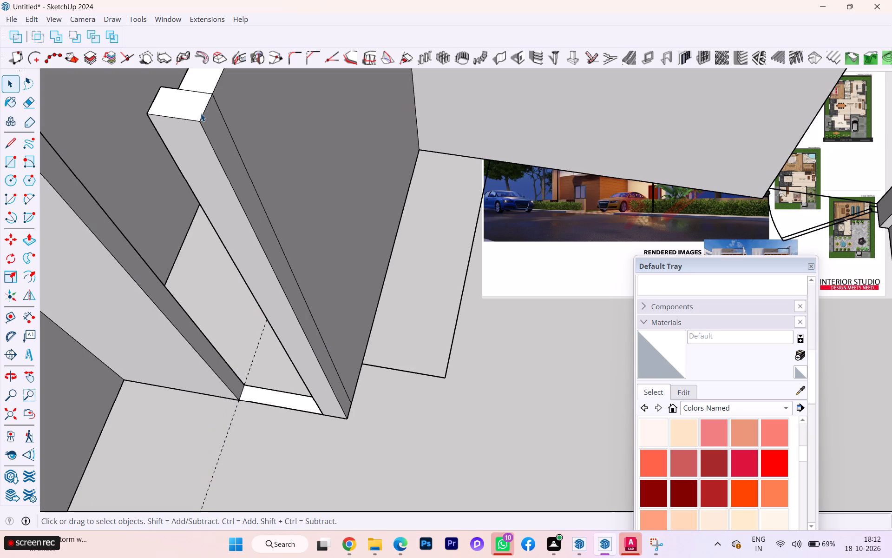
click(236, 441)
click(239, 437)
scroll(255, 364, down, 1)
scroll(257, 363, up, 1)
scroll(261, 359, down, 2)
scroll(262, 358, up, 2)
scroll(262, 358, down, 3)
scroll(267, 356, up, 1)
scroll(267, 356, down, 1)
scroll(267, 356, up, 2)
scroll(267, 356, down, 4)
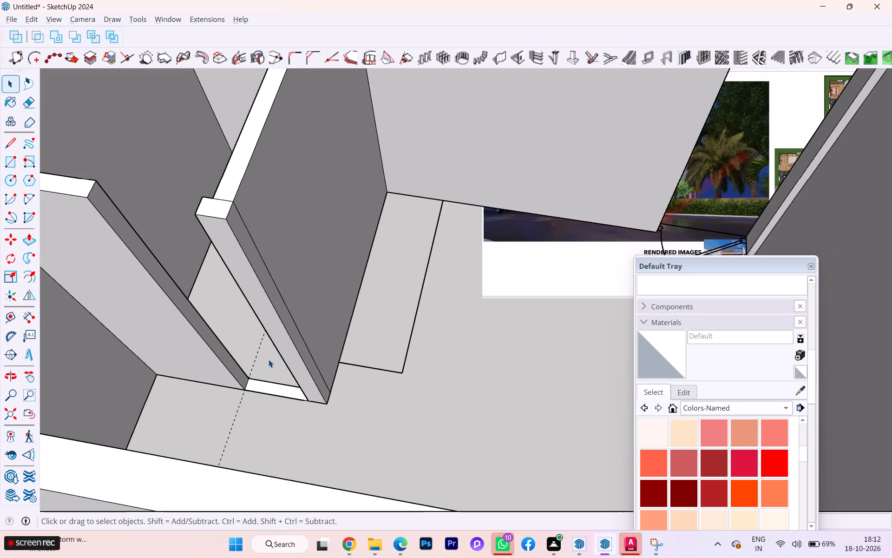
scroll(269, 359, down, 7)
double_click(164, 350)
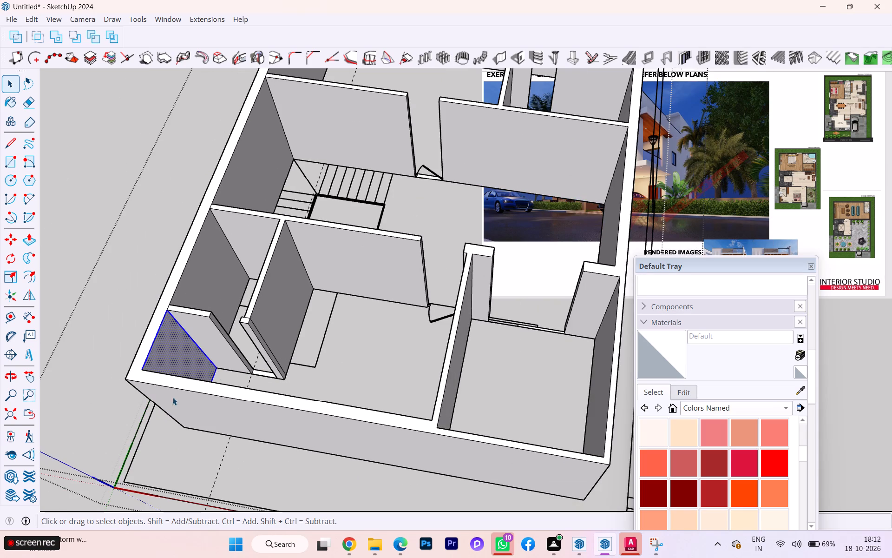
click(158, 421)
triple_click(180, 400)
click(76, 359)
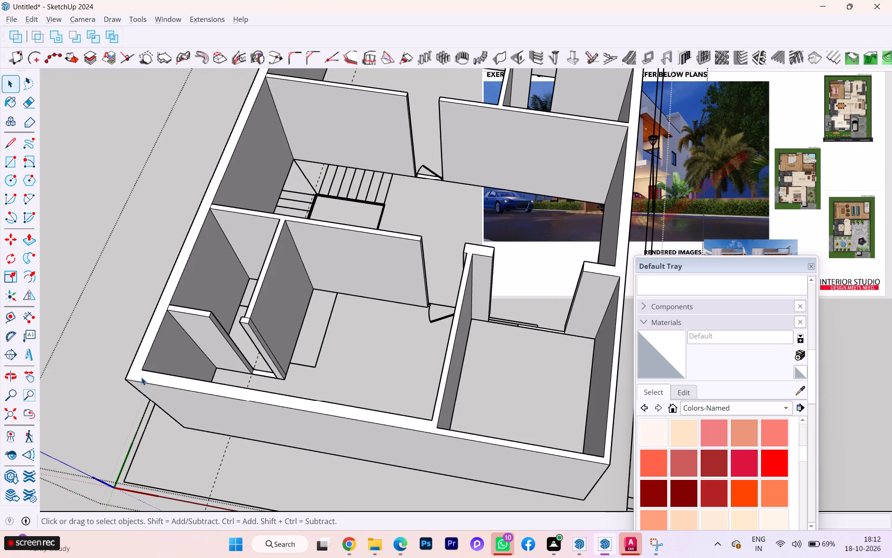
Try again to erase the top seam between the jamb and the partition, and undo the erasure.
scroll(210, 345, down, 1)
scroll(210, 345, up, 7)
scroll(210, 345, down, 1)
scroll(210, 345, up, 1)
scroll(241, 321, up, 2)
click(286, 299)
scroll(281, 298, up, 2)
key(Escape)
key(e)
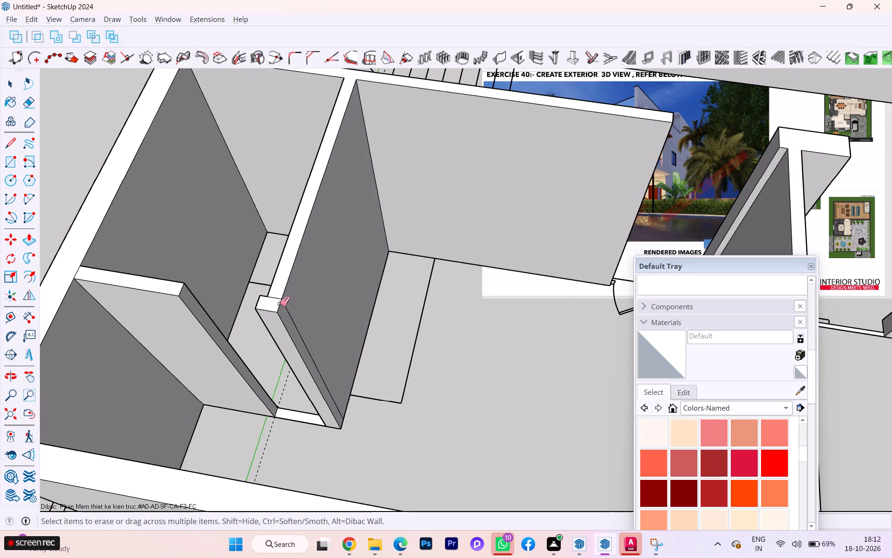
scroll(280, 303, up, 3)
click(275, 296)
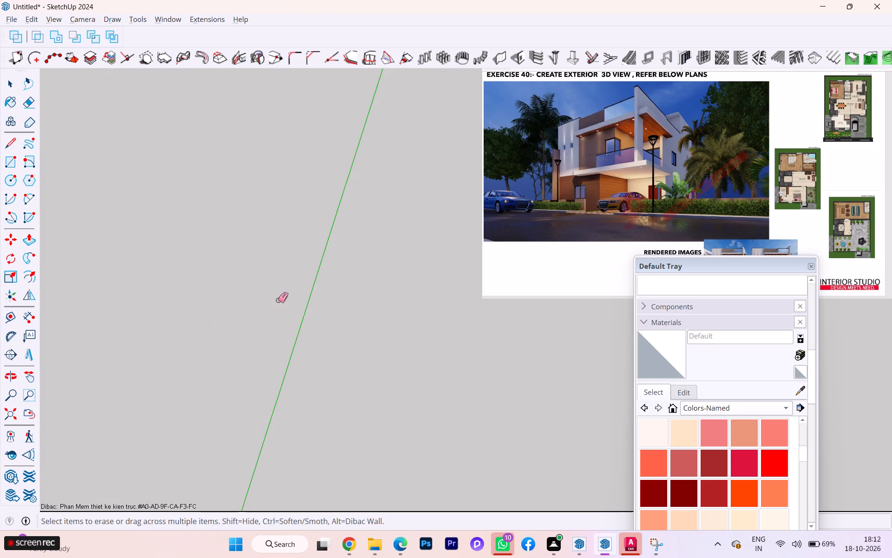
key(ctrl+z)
Open the wall group and erase the seam lines between the new jamb and the partition, on top and down the side.
key(space)
double_click(281, 330)
scroll(296, 332, down, 1)
scroll(296, 332, up, 1)
scroll(296, 332, down, 1)
key(e)
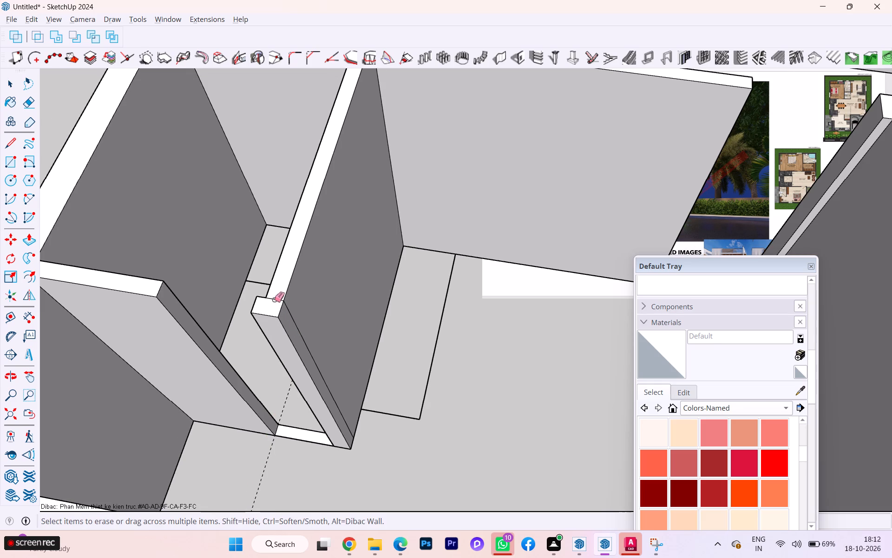
click(274, 300)
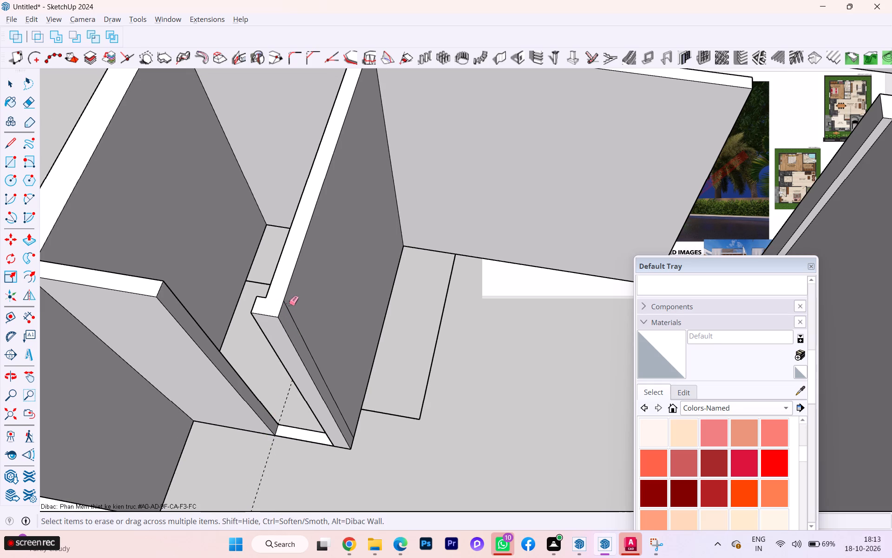
click(289, 306)
click(289, 306)
Copy the top edge of the new wall's end at the door opening 3' straight down its end face.
key(space)
scroll(154, 298, up, 1)
click(160, 291)
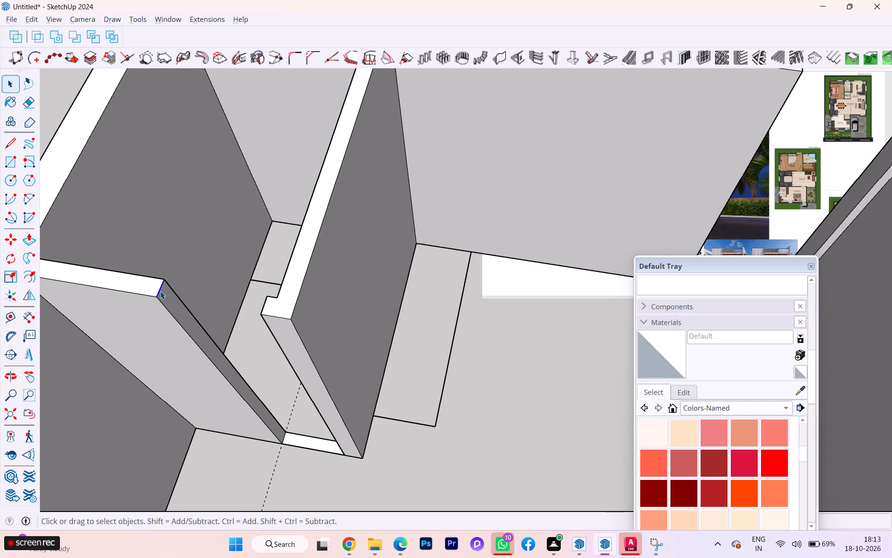
key(m)
key(Return)
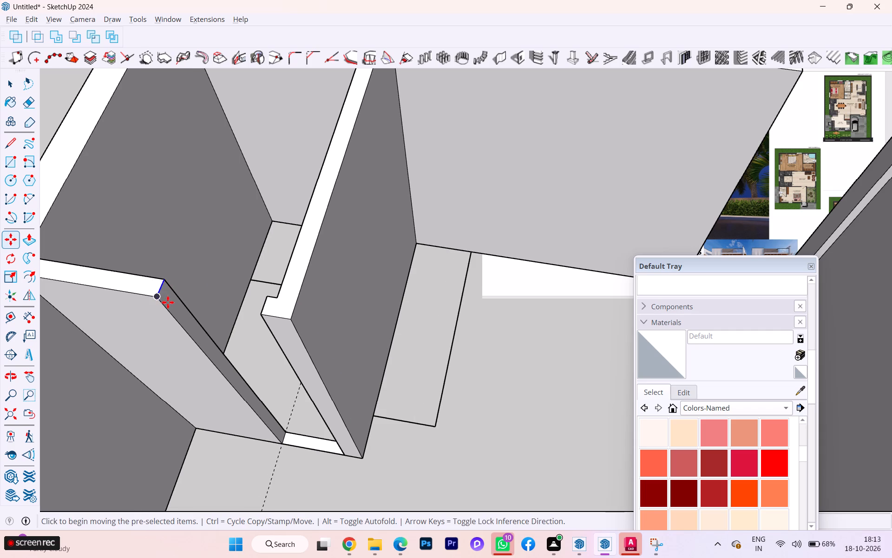
middle_drag(169, 305, 167, 292)
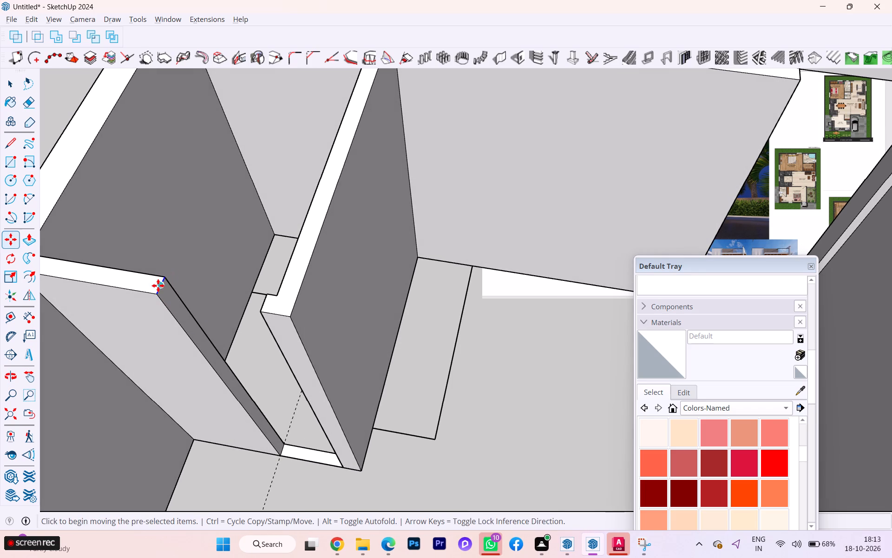
click(156, 295)
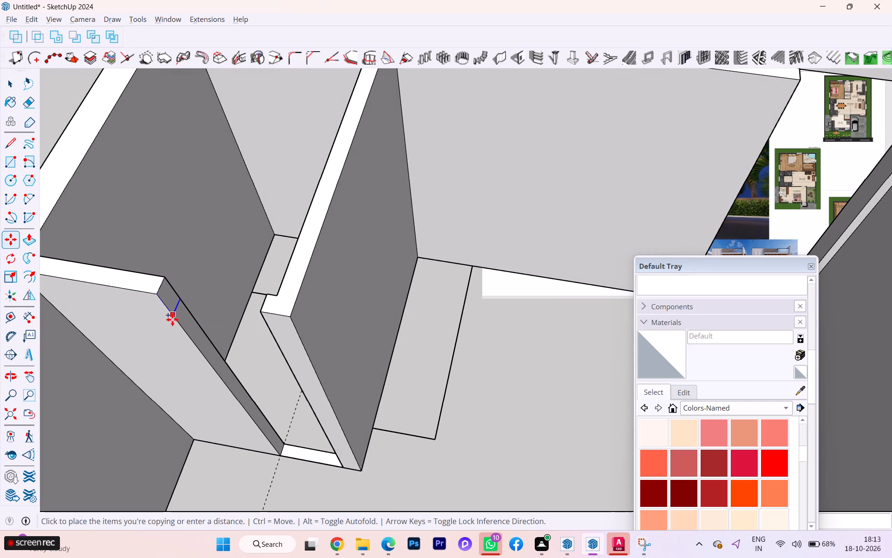
key(Up)
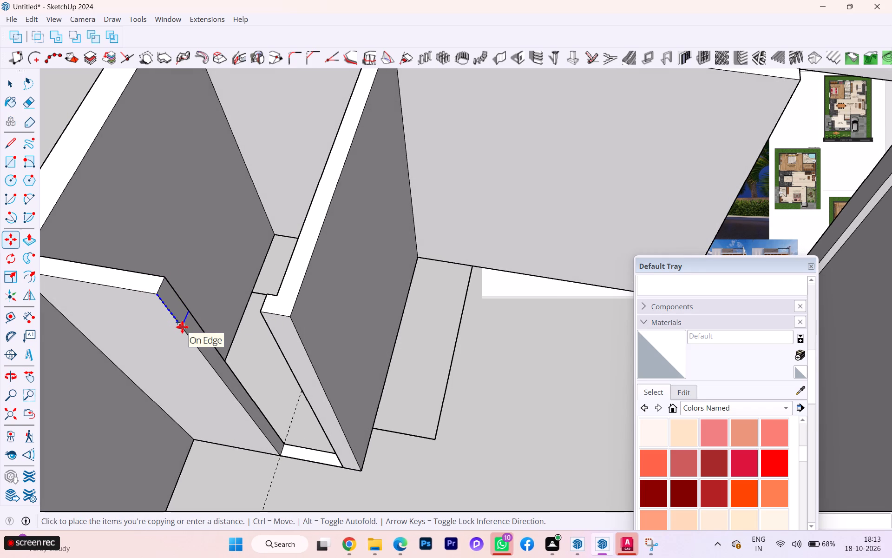
text(3')
key(Return)
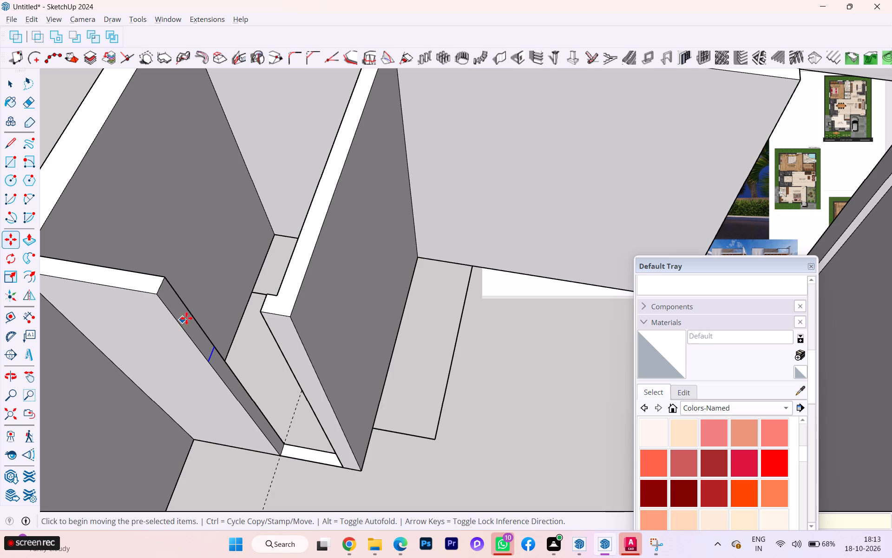
Push/Pull the end face above the 3' line across the door opening to the opposite jamb.
key(p)
click(189, 318)
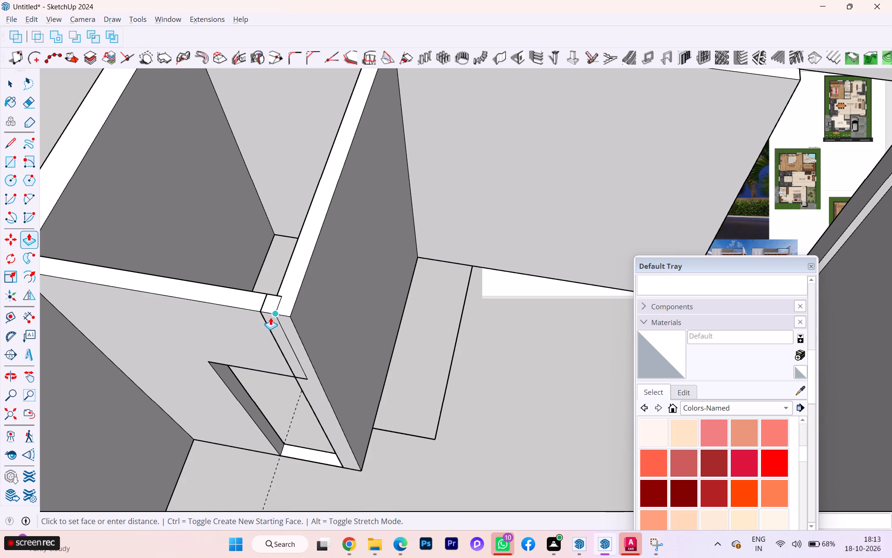
click(263, 309)
Erase the seam lines where the wall above the door meets the jamb, on the top and outer face.
key(space)
scroll(262, 323, down, 1)
middle_drag(262, 323, 274, 282)
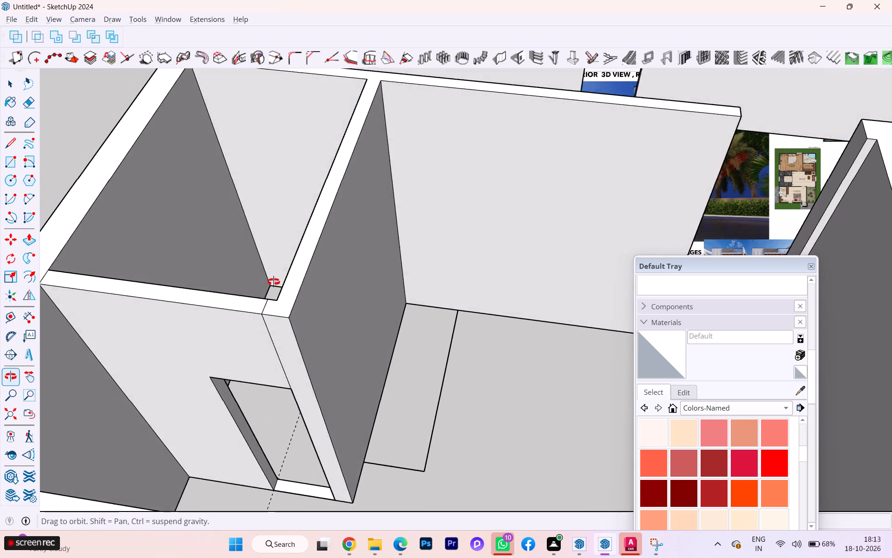
middle_drag(274, 282, 280, 277)
key(space)
scroll(276, 296, up, 1)
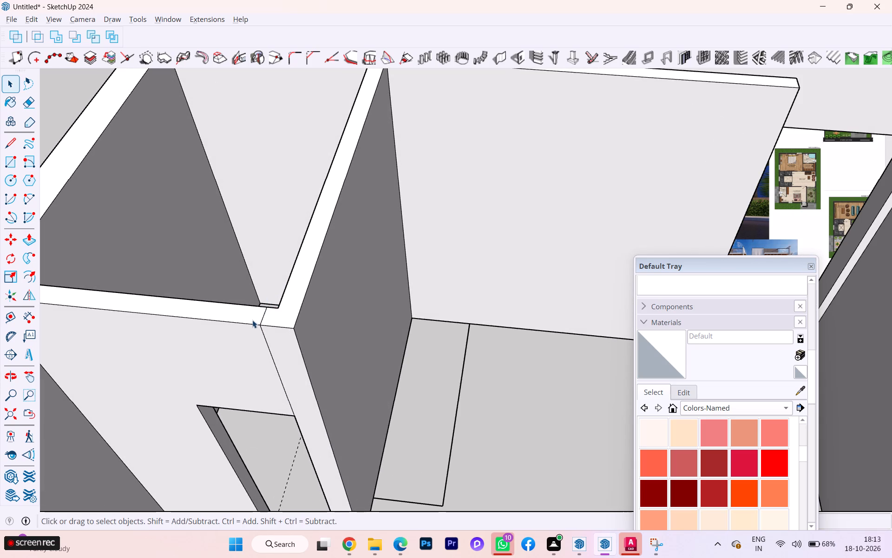
key(e)
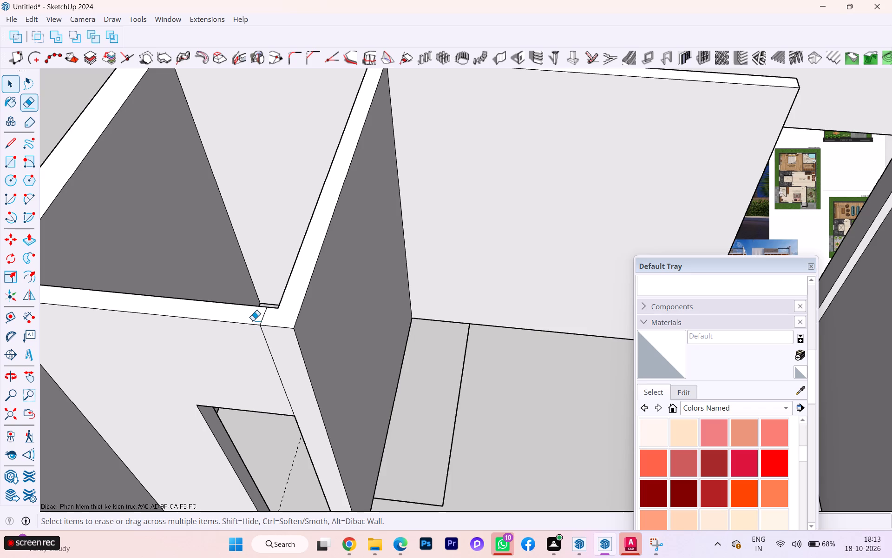
scroll(265, 311, up, 2)
click(262, 317)
click(263, 340)
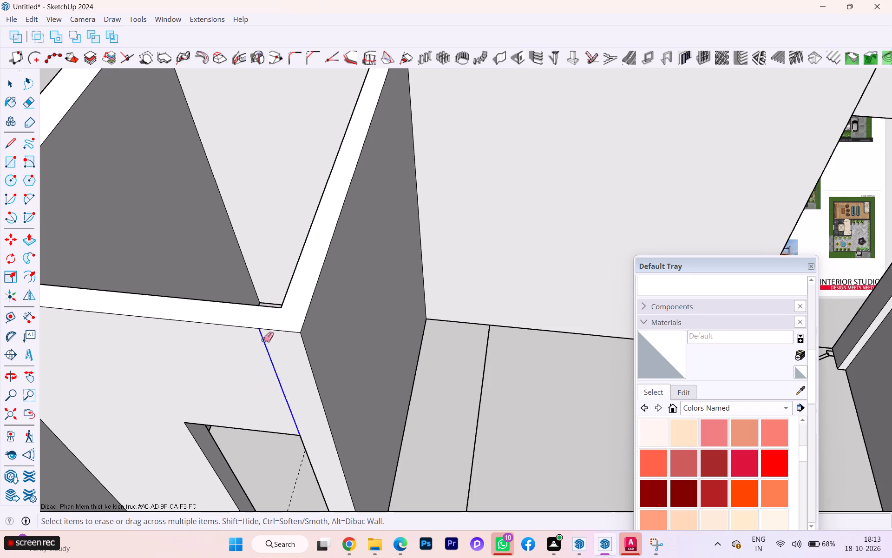
Erase the remaining vertical seam line above the door on the small room's inner wall face.
scroll(243, 311, down, 4)
scroll(242, 310, up, 1)
scroll(240, 310, down, 1)
middle_drag(238, 310, 527, 318)
scroll(508, 315, down, 2)
scroll(278, 359, down, 2)
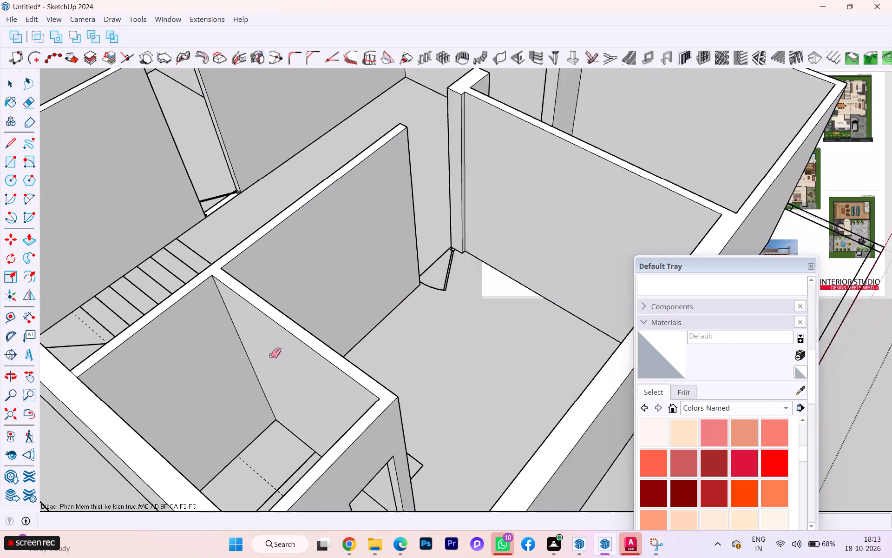
scroll(271, 355, down, 2)
middle_drag(269, 373, 477, 366)
scroll(554, 394, up, 8)
scroll(572, 403, down, 1)
scroll(572, 403, up, 1)
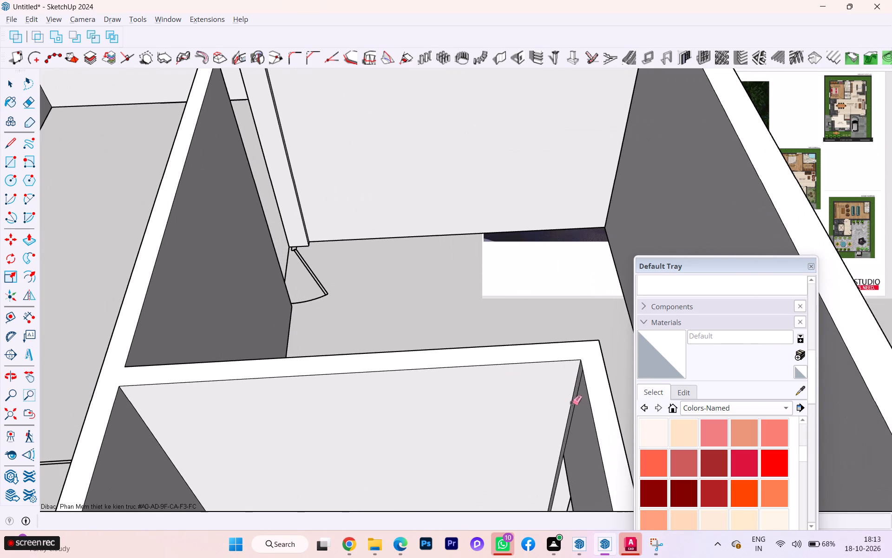
click(574, 404)
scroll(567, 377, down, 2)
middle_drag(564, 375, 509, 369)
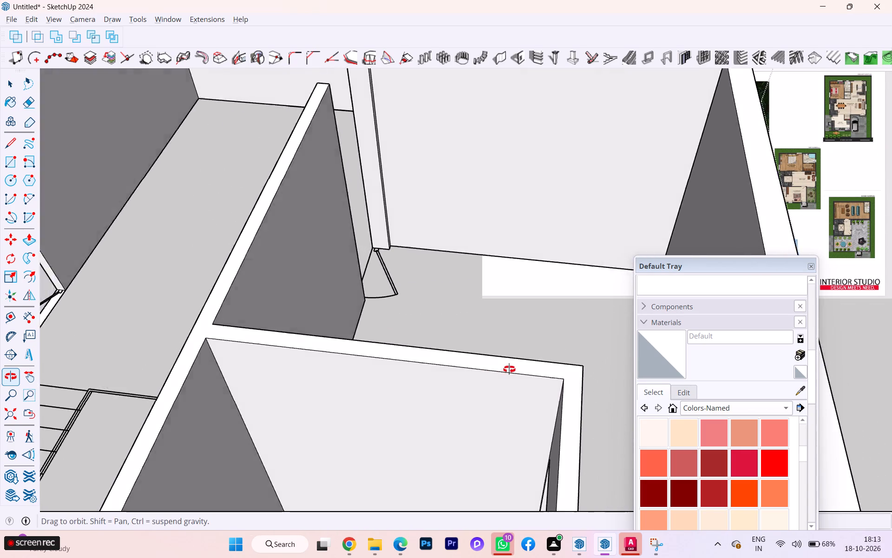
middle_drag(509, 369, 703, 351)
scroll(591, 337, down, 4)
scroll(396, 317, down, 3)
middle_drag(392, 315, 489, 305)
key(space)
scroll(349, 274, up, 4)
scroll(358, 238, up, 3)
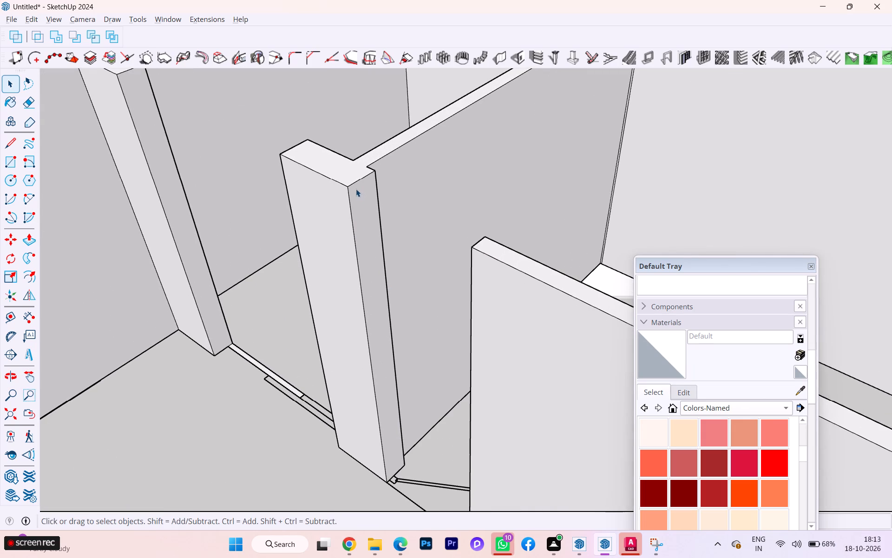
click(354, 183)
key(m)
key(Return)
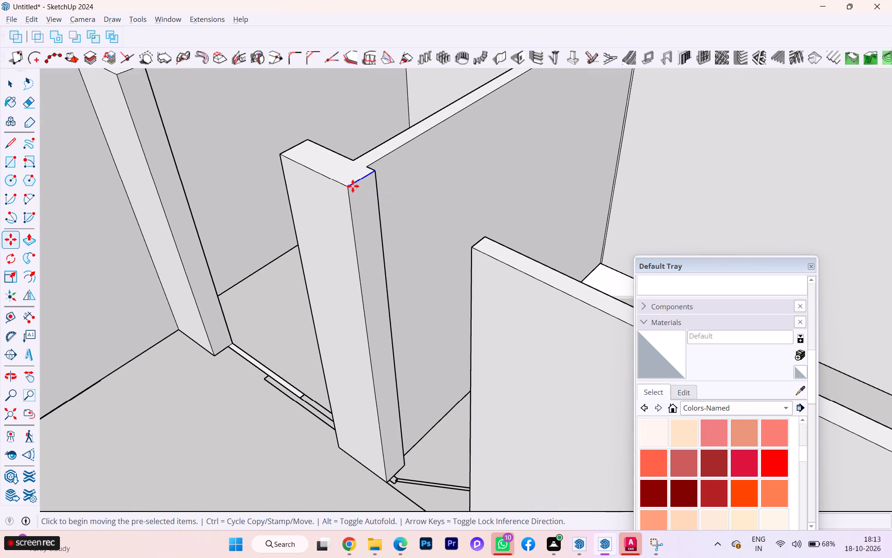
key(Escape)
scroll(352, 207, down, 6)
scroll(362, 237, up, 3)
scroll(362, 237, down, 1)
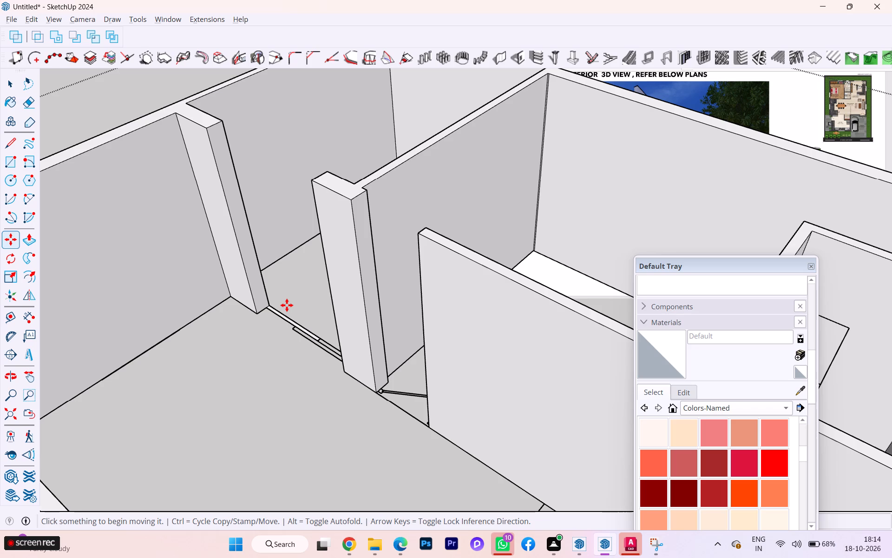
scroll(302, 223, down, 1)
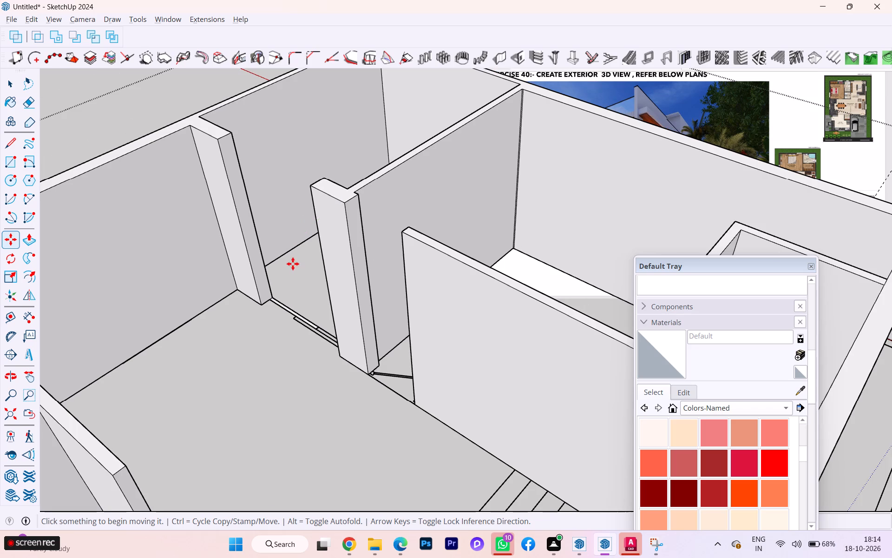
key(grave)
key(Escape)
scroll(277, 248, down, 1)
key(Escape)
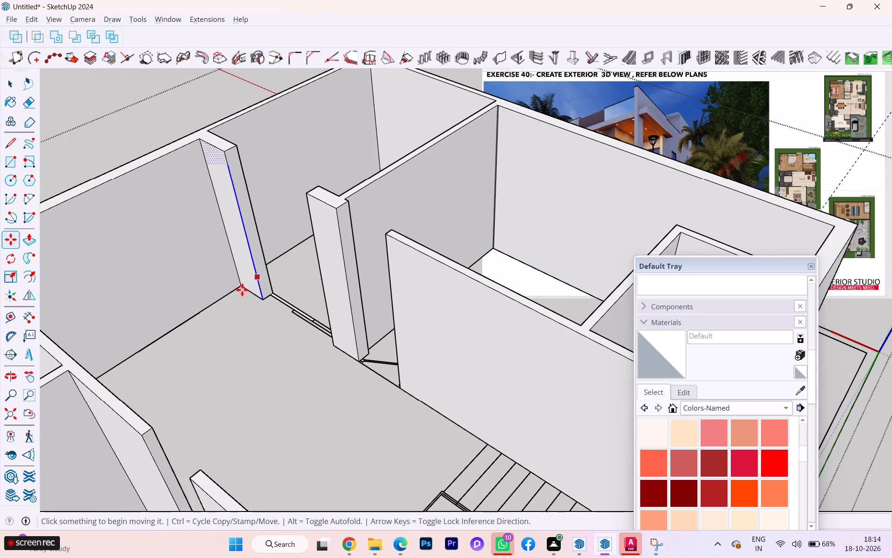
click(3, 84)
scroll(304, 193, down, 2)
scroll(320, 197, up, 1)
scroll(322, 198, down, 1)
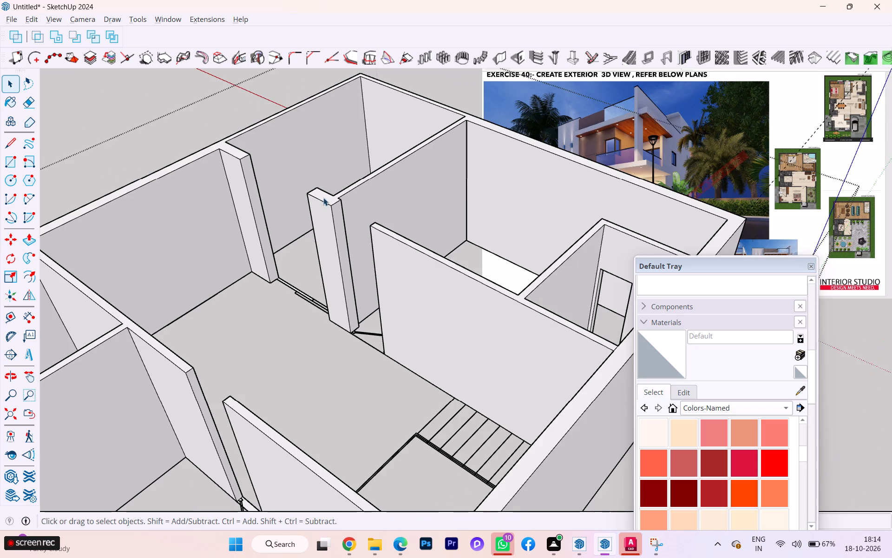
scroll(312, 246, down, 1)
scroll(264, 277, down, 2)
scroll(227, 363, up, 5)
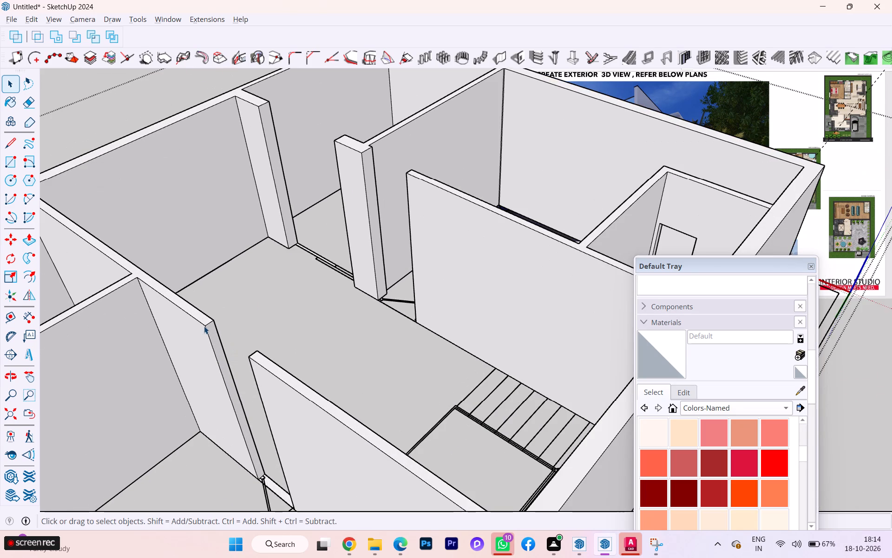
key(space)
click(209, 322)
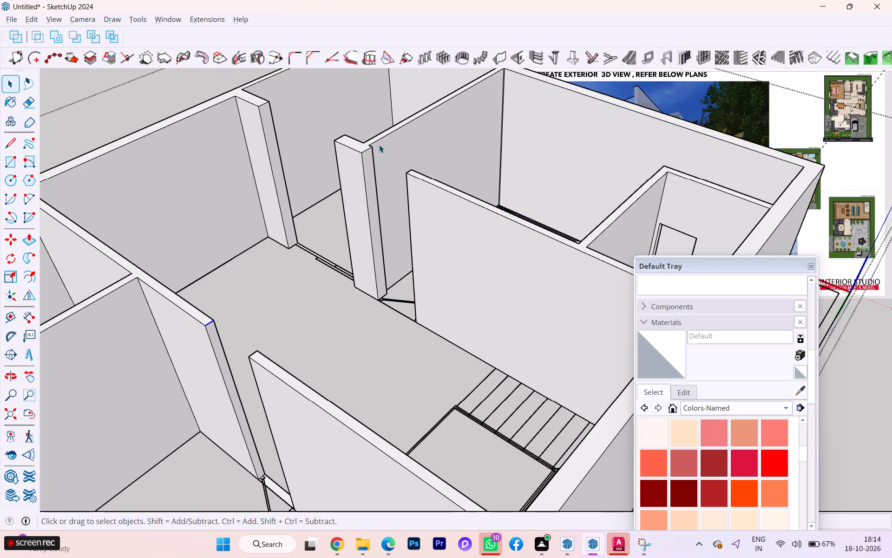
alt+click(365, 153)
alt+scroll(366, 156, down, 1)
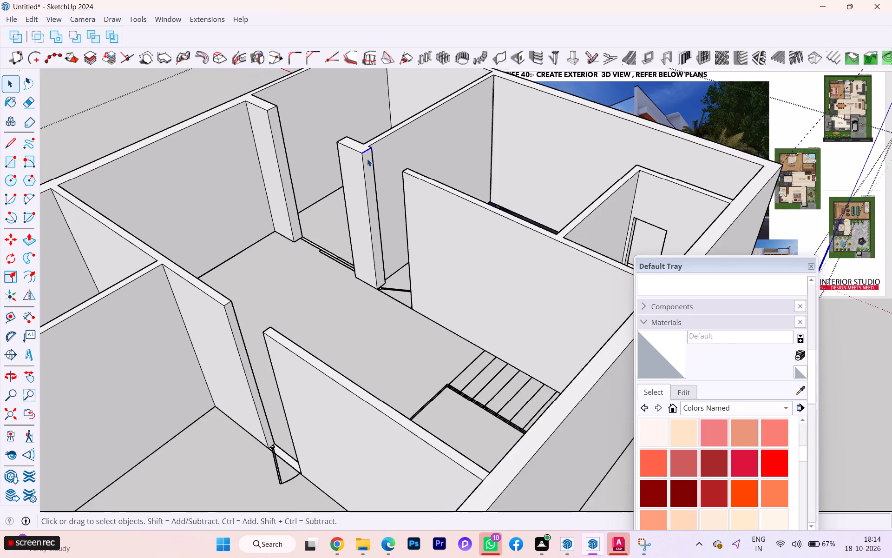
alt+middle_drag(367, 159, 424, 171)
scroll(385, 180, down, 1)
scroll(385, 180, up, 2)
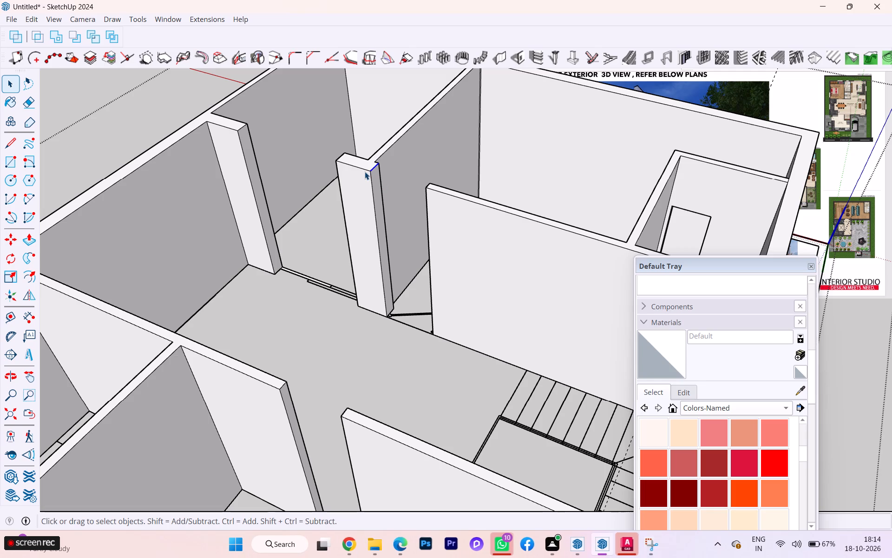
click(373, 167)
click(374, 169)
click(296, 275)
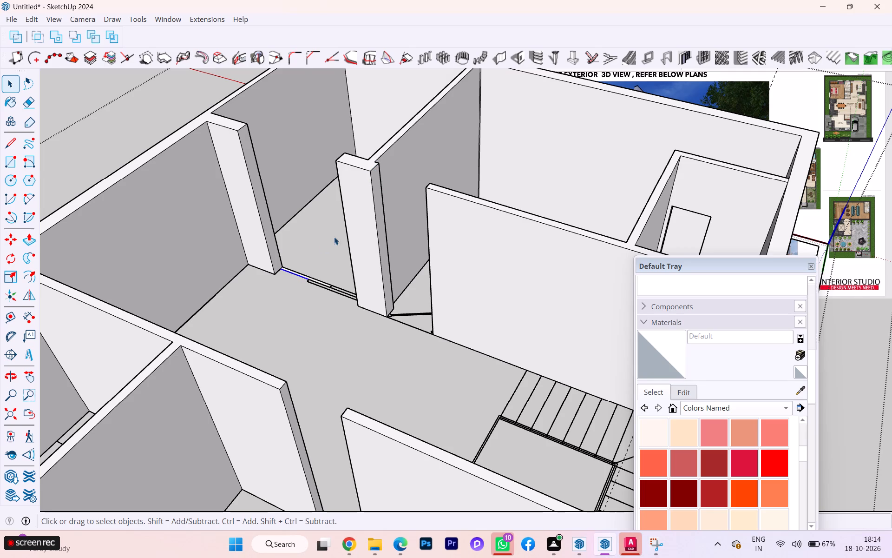
Copy the top end edges of three walls at door openings, two flanking the stairs and one short stub, 3' straight down their end faces.
scroll(303, 278, down, 1)
scroll(292, 395, up, 3)
scroll(300, 388, down, 1)
middle_drag(300, 388, 485, 373)
scroll(331, 249, down, 1)
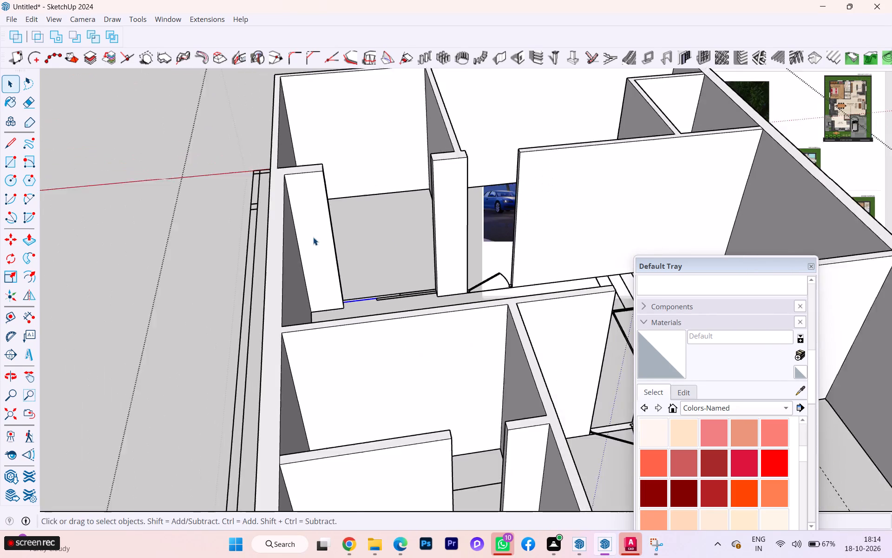
scroll(313, 237, down, 3)
scroll(321, 392, down, 1)
middle_drag(357, 383, 413, 372)
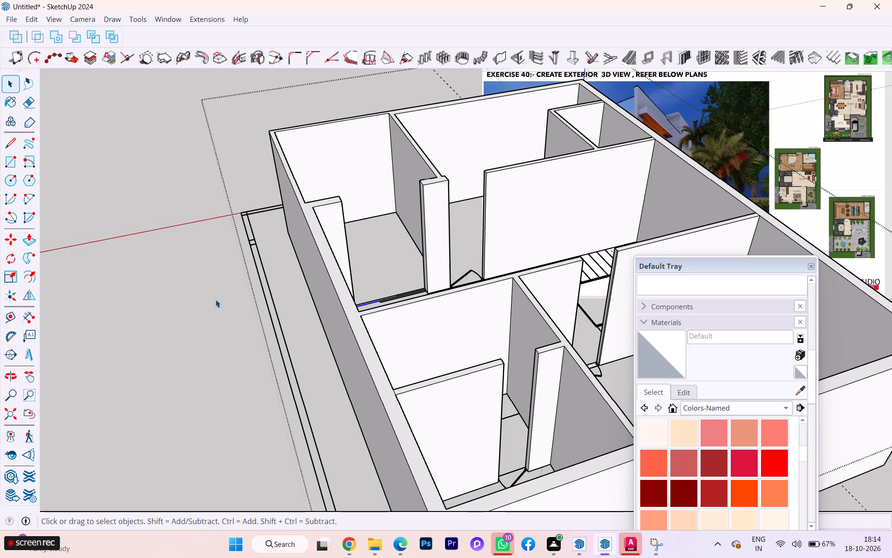
scroll(1, 361, down, 3)
middle_drag(17, 378, 164, 358)
scroll(325, 321, down, 1)
scroll(326, 322, up, 2)
scroll(328, 323, down, 2)
middle_drag(335, 323, 537, 306)
scroll(498, 306, down, 5)
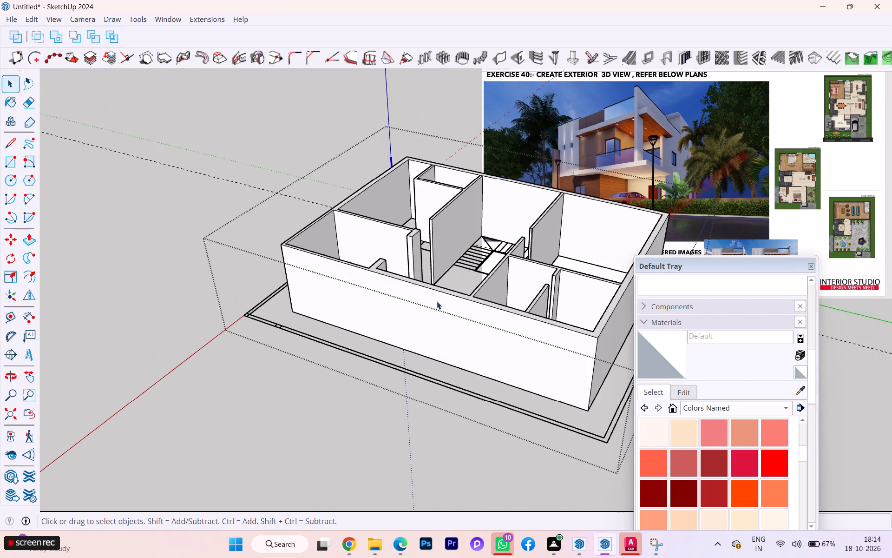
middle_drag(437, 301, 454, 358)
scroll(437, 303, down, 1)
scroll(437, 304, up, 1)
scroll(467, 251, up, 8)
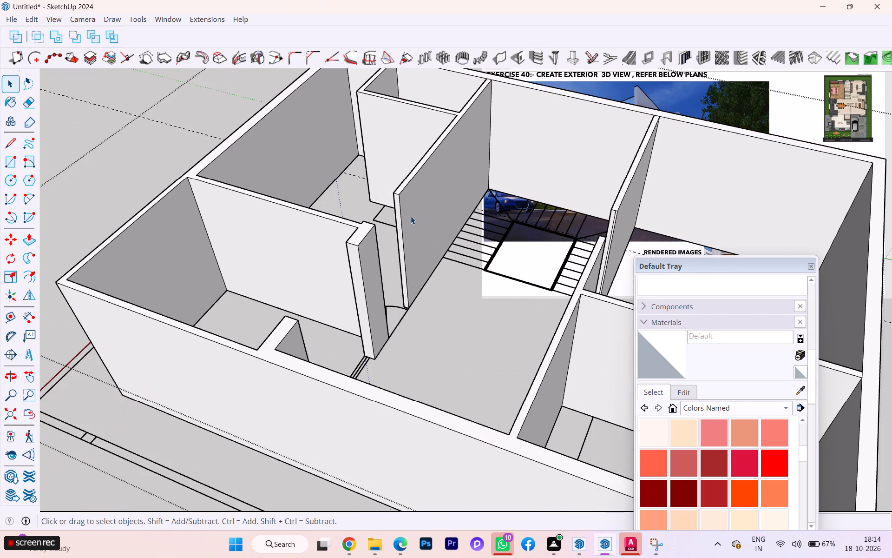
scroll(410, 215, up, 2)
click(395, 189)
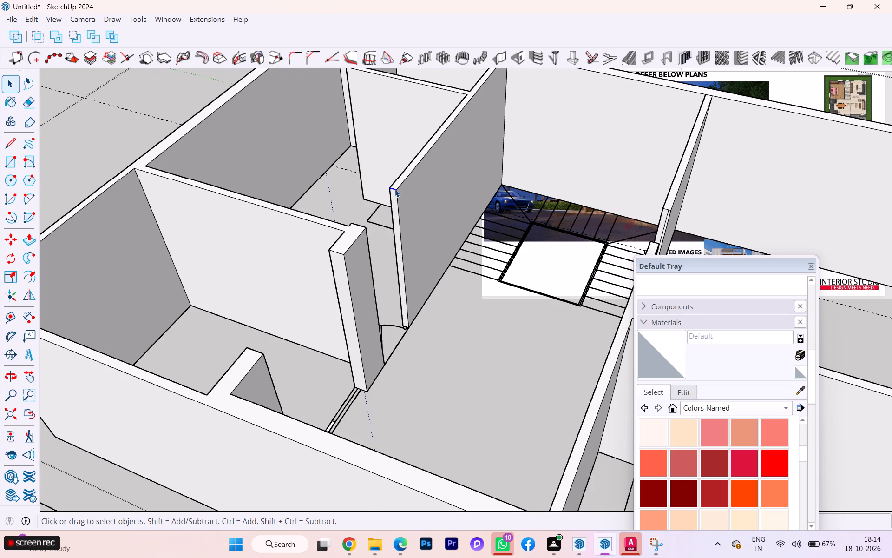
scroll(352, 195, down, 2)
scroll(426, 252, down, 1)
ctrl+scroll(586, 306, up, 2)
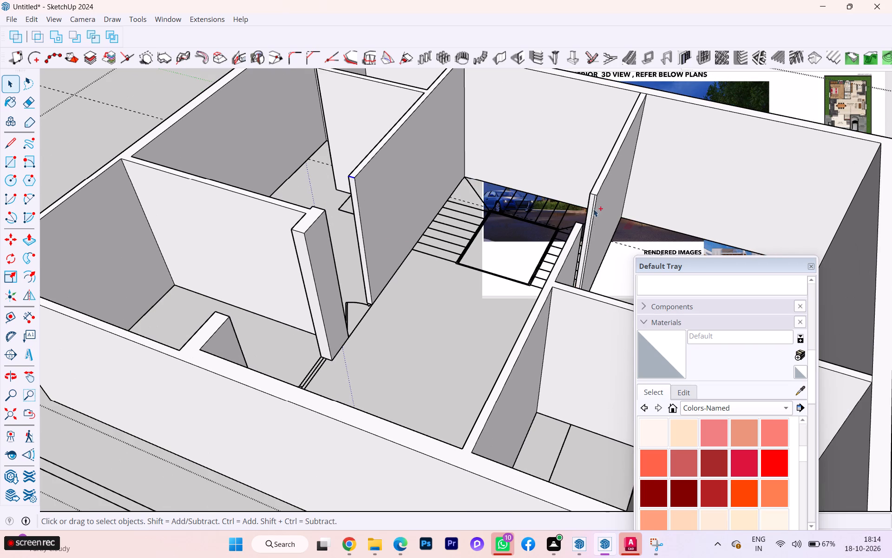
ctrl+scroll(589, 189, up, 2)
ctrl+click(599, 197)
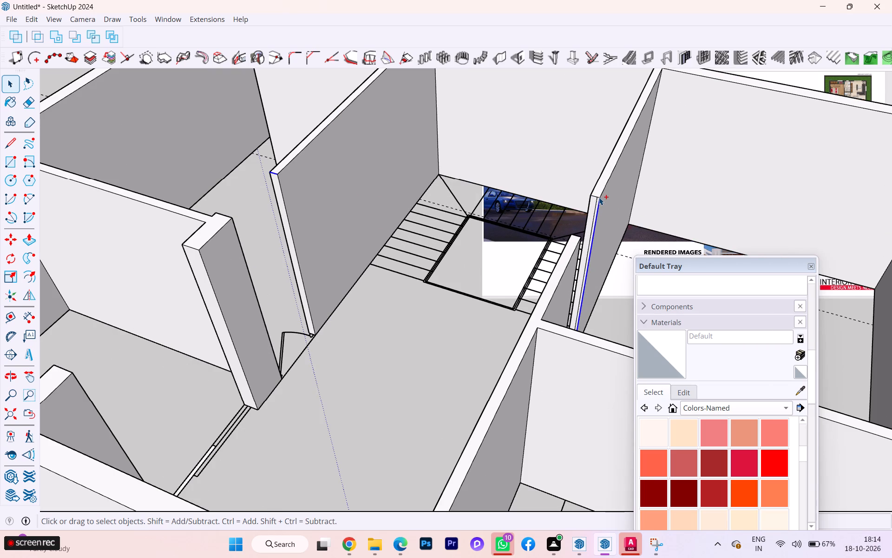
ctrl+scroll(599, 197, up, 3)
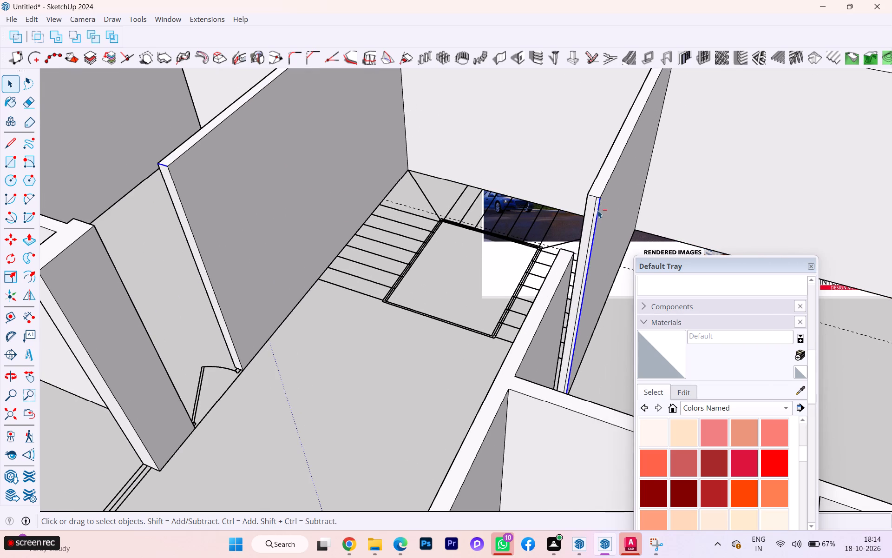
ctrl+shift+click(597, 210)
shift+click(591, 194)
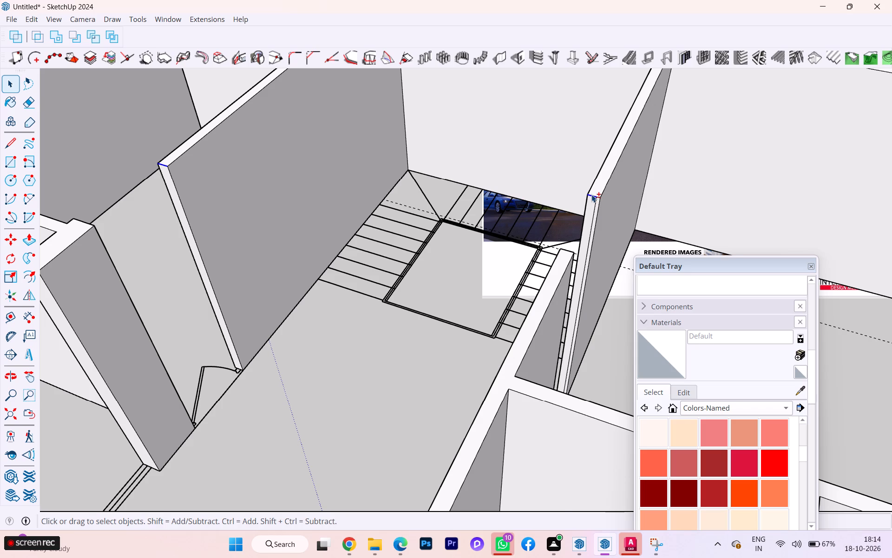
shift+scroll(544, 195, down, 2)
shift+scroll(345, 215, down, 4)
shift+scroll(497, 350, up, 1)
shift+scroll(508, 353, down, 1)
shift+scroll(512, 353, up, 2)
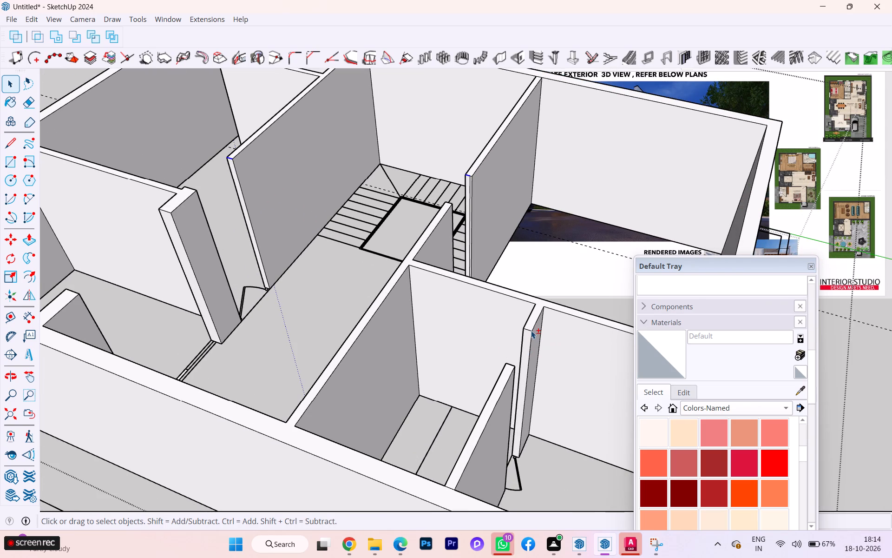
shift+click(531, 331)
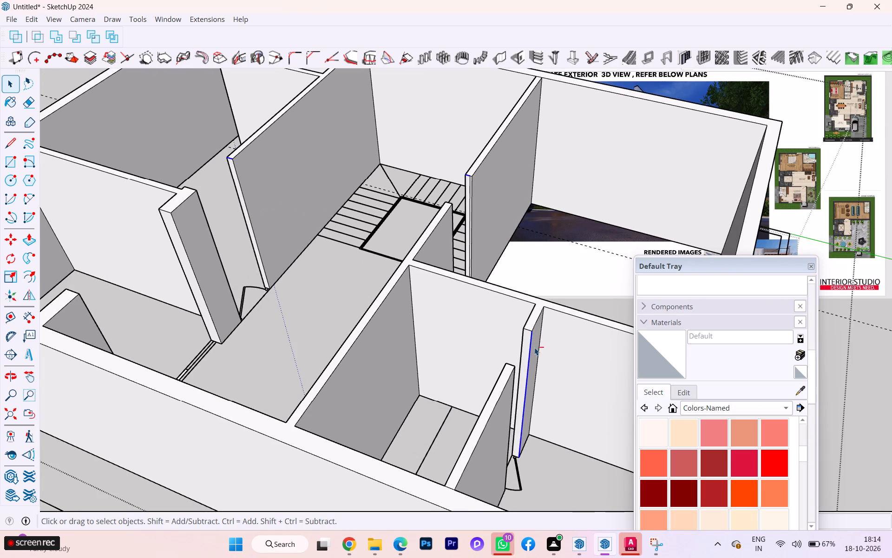
ctrl+shift+click(530, 349)
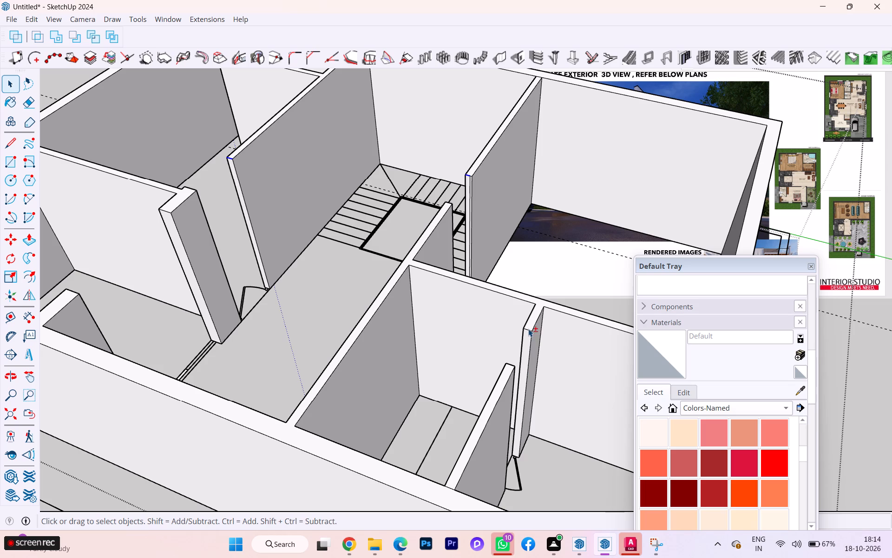
shift+click(529, 330)
key(m)
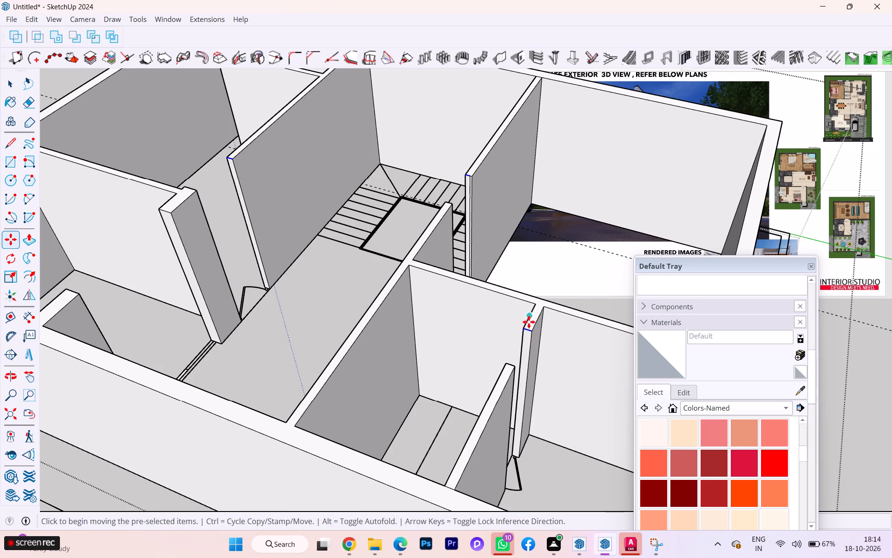
scroll(529, 322, up, 3)
click(535, 334)
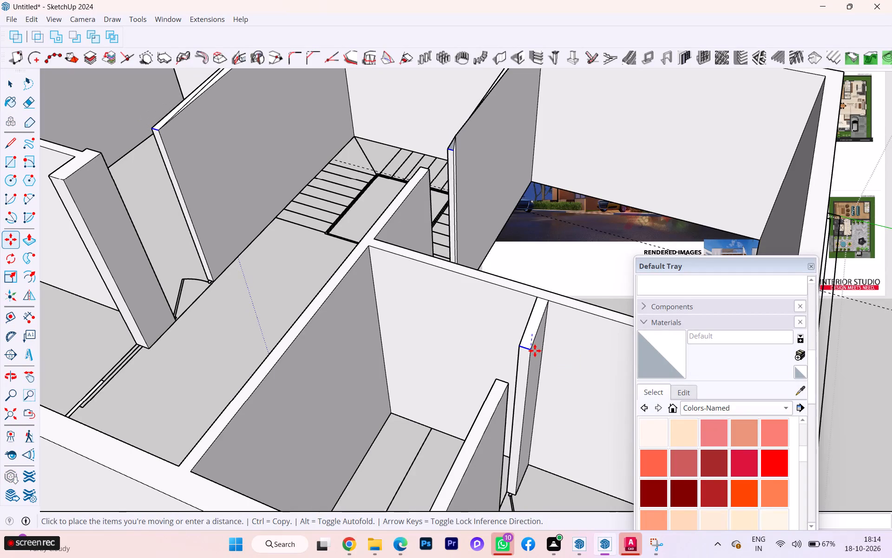
key(Up)
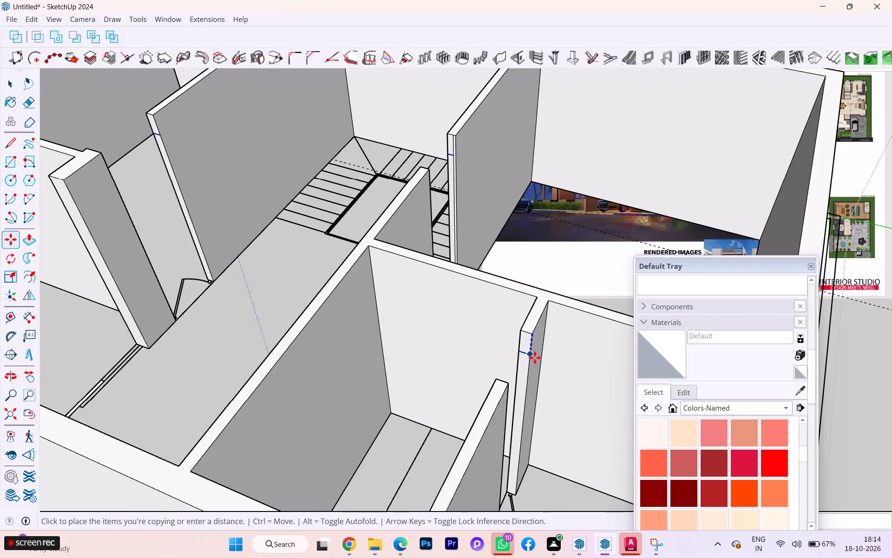
text(3')
key(Return)
Push/Pull the short wall stub's end face above the 3' line across the door opening to the opposite wall end.
key(p)
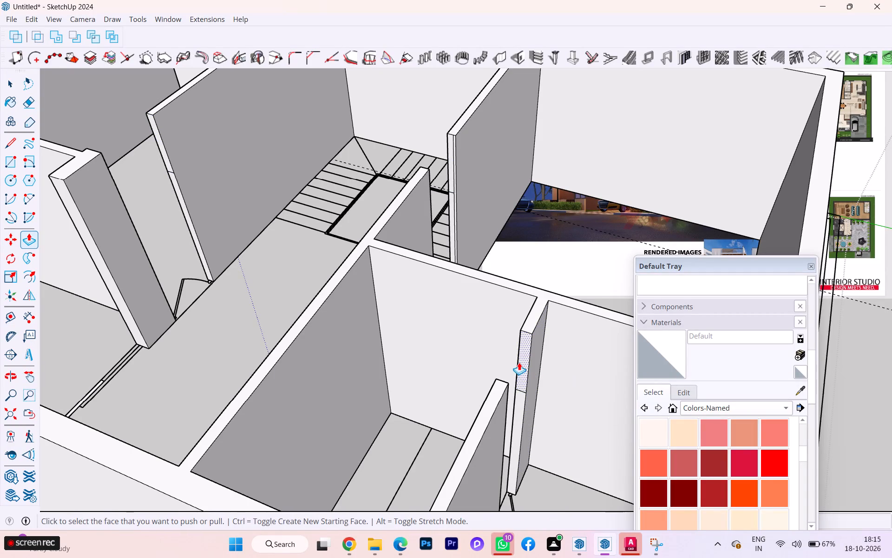
click(519, 362)
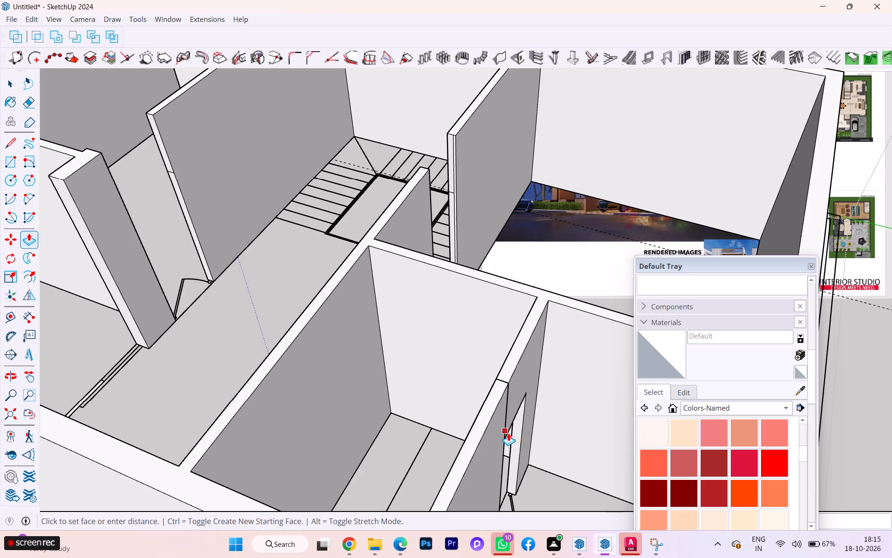
click(508, 433)
scroll(442, 369, down, 5)
middle_drag(433, 361, 505, 340)
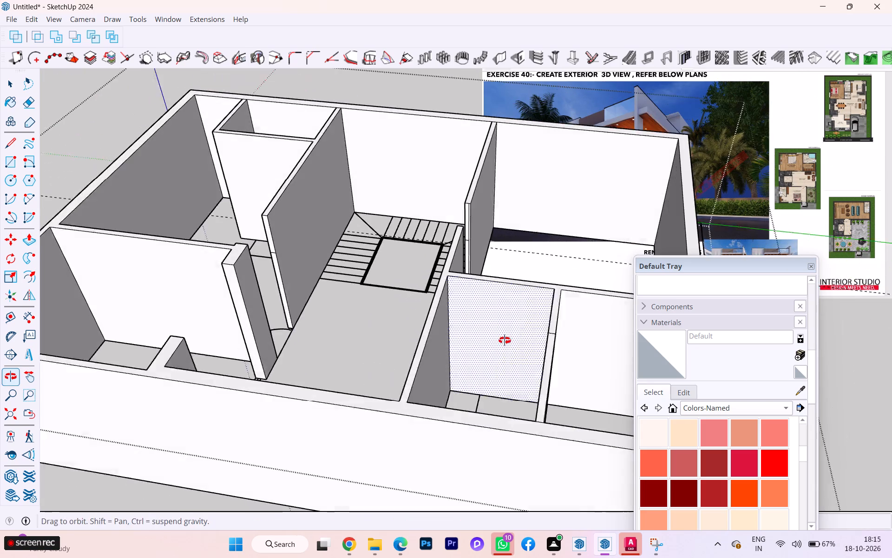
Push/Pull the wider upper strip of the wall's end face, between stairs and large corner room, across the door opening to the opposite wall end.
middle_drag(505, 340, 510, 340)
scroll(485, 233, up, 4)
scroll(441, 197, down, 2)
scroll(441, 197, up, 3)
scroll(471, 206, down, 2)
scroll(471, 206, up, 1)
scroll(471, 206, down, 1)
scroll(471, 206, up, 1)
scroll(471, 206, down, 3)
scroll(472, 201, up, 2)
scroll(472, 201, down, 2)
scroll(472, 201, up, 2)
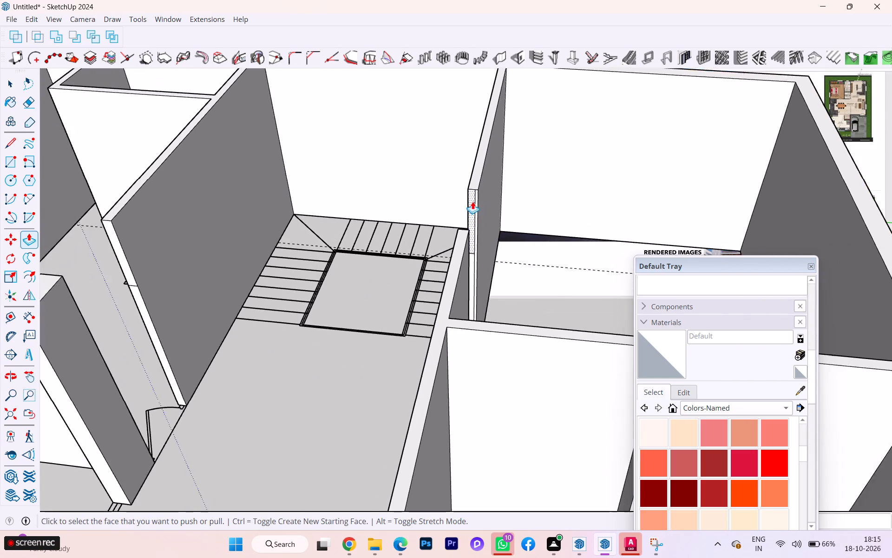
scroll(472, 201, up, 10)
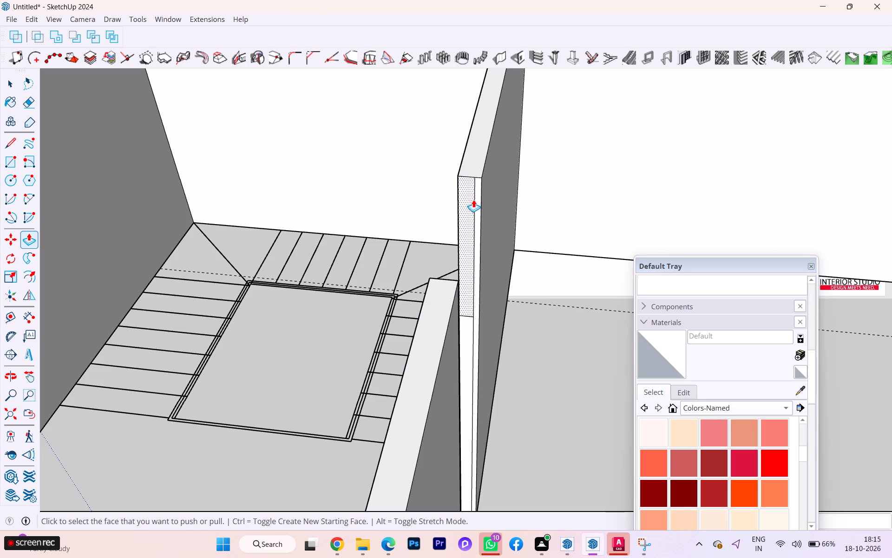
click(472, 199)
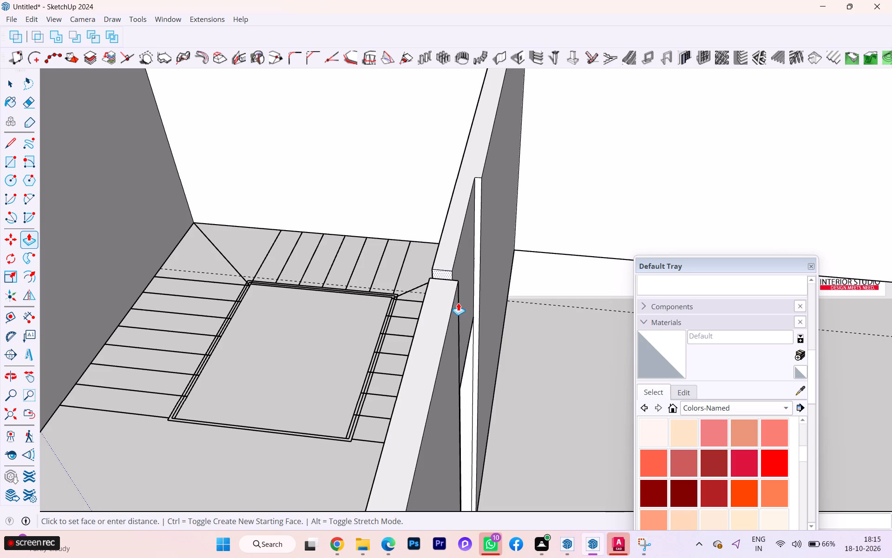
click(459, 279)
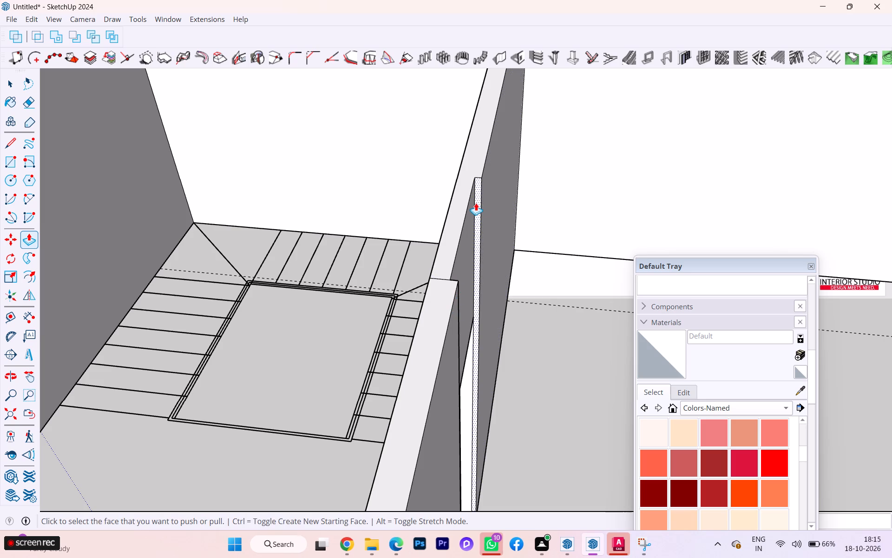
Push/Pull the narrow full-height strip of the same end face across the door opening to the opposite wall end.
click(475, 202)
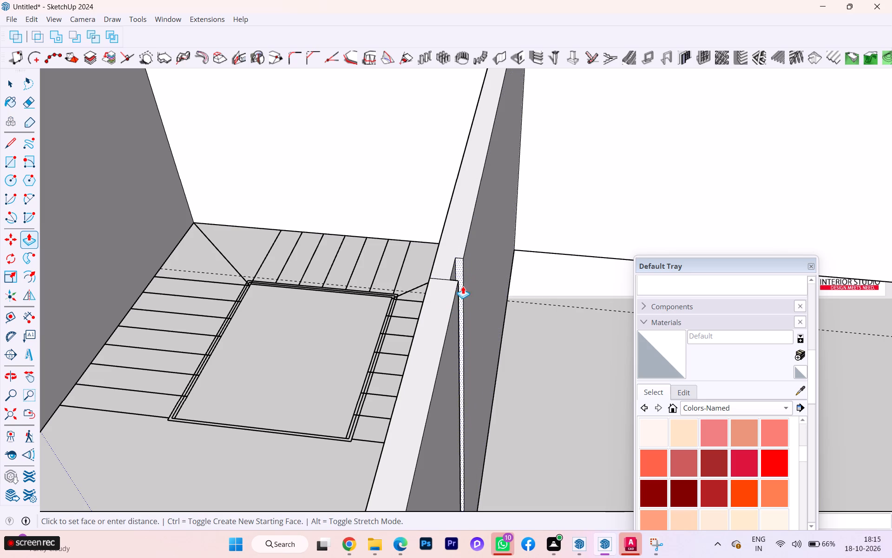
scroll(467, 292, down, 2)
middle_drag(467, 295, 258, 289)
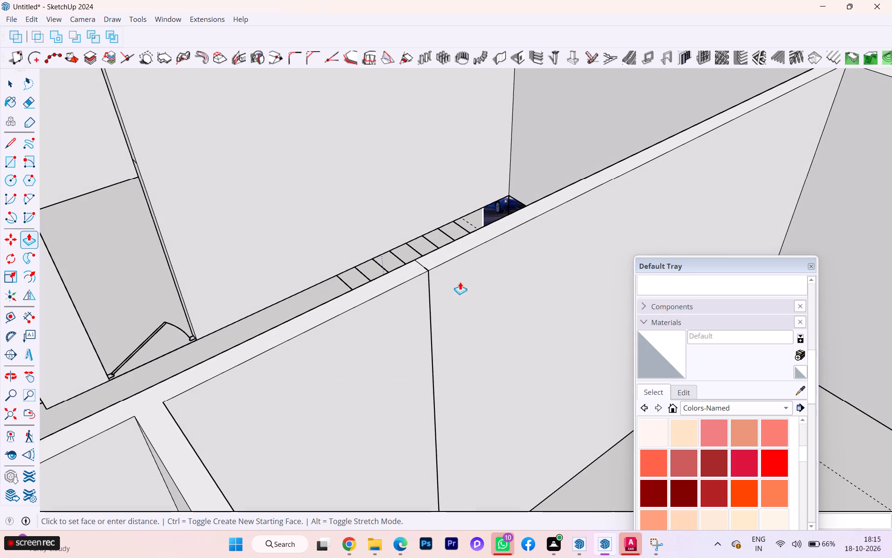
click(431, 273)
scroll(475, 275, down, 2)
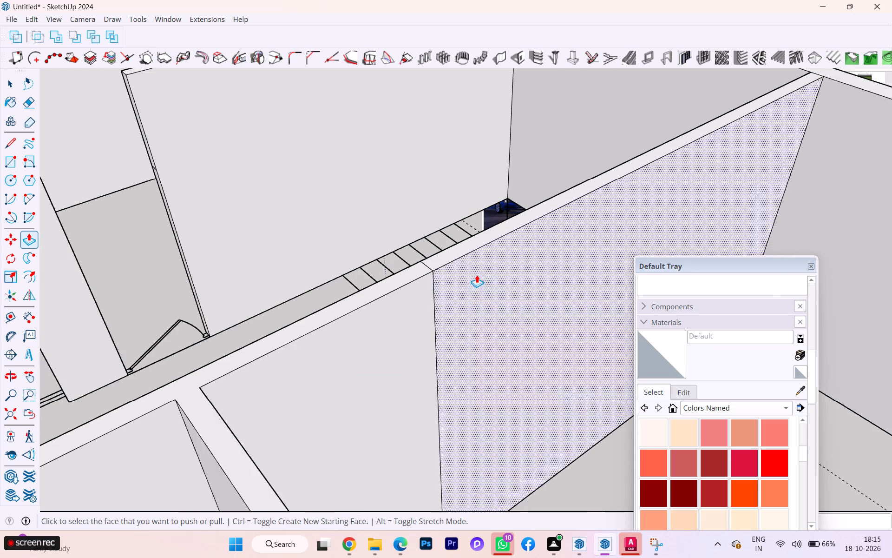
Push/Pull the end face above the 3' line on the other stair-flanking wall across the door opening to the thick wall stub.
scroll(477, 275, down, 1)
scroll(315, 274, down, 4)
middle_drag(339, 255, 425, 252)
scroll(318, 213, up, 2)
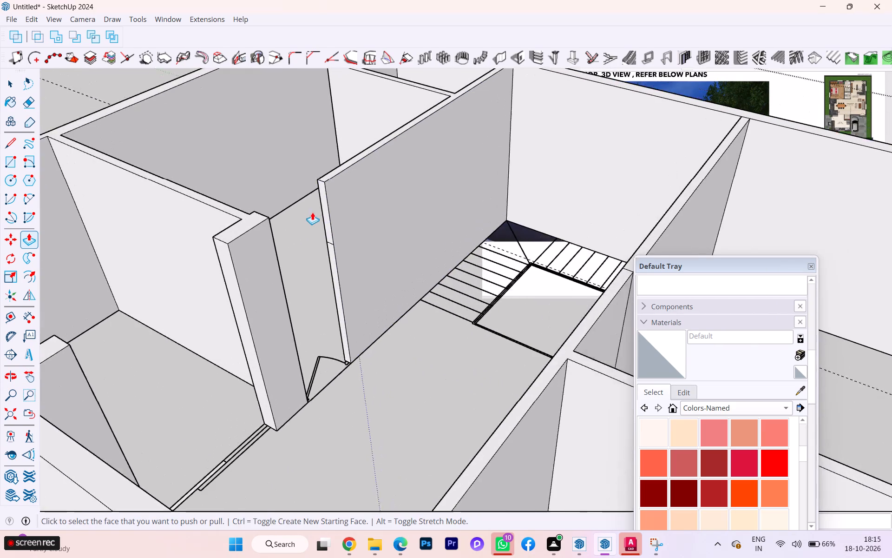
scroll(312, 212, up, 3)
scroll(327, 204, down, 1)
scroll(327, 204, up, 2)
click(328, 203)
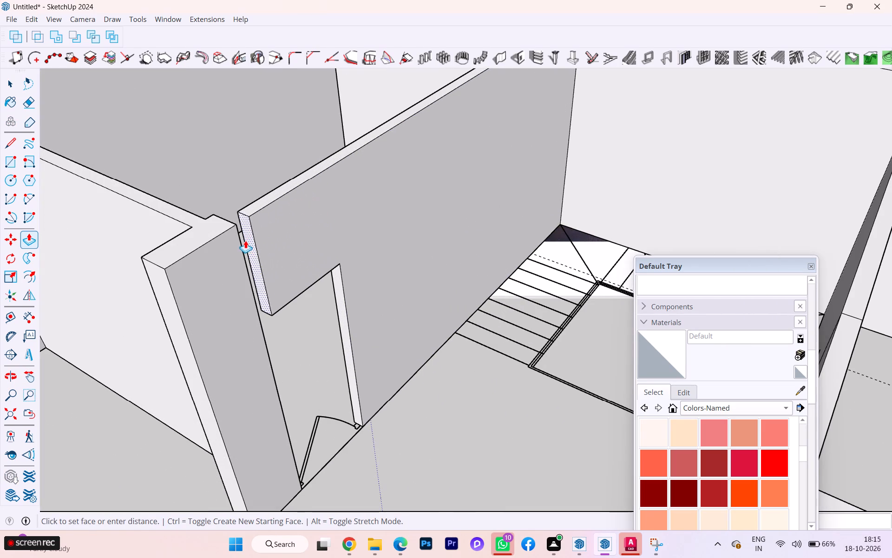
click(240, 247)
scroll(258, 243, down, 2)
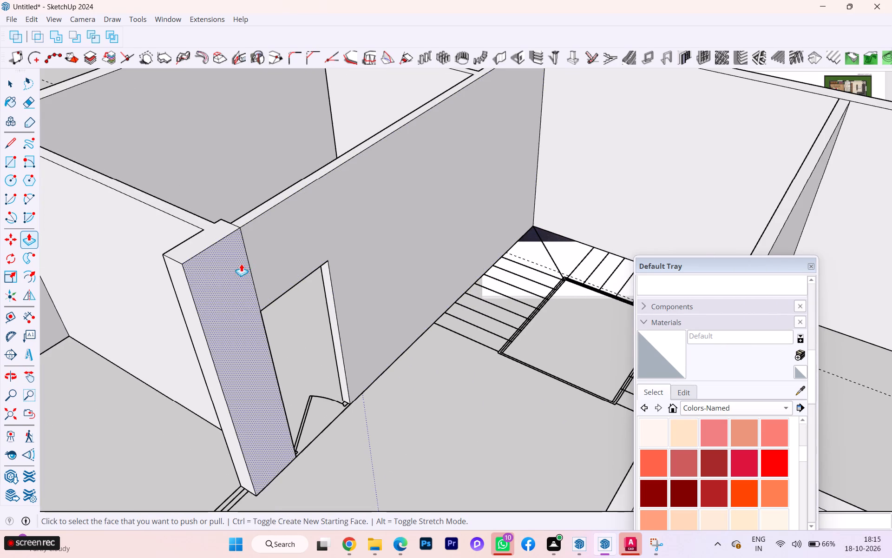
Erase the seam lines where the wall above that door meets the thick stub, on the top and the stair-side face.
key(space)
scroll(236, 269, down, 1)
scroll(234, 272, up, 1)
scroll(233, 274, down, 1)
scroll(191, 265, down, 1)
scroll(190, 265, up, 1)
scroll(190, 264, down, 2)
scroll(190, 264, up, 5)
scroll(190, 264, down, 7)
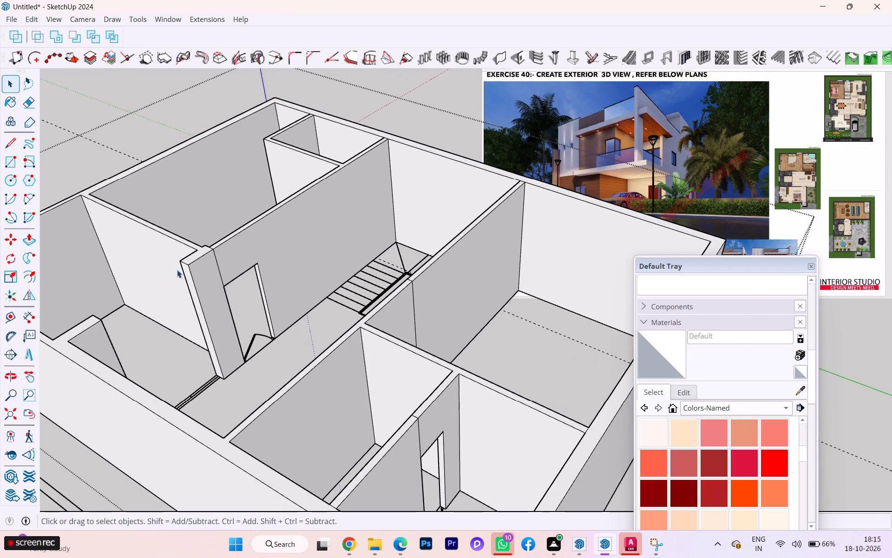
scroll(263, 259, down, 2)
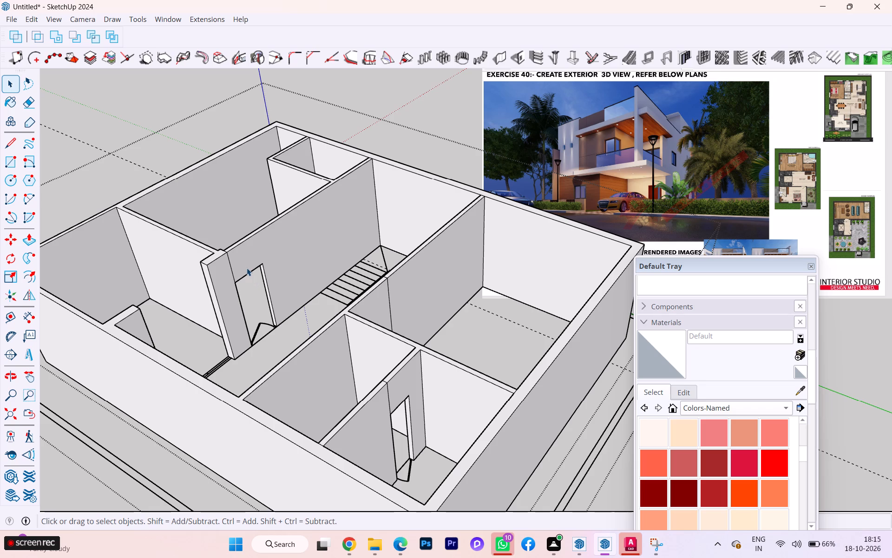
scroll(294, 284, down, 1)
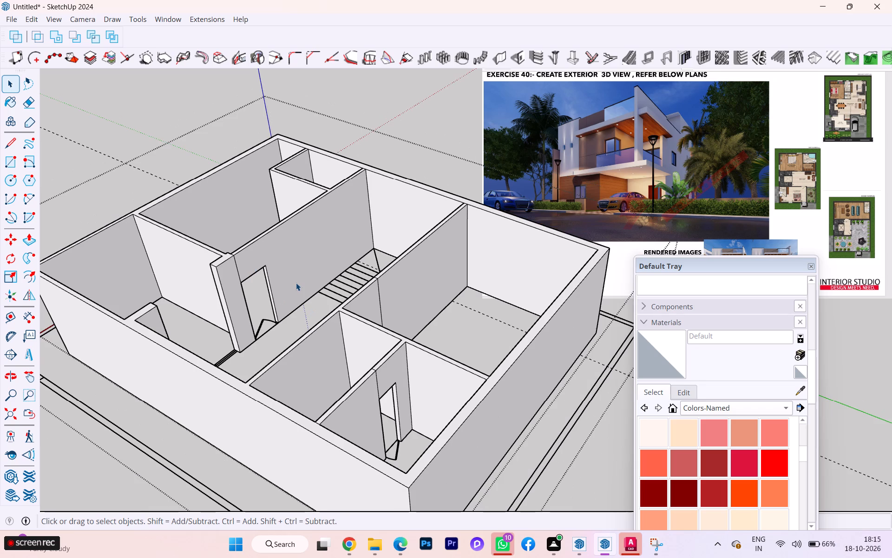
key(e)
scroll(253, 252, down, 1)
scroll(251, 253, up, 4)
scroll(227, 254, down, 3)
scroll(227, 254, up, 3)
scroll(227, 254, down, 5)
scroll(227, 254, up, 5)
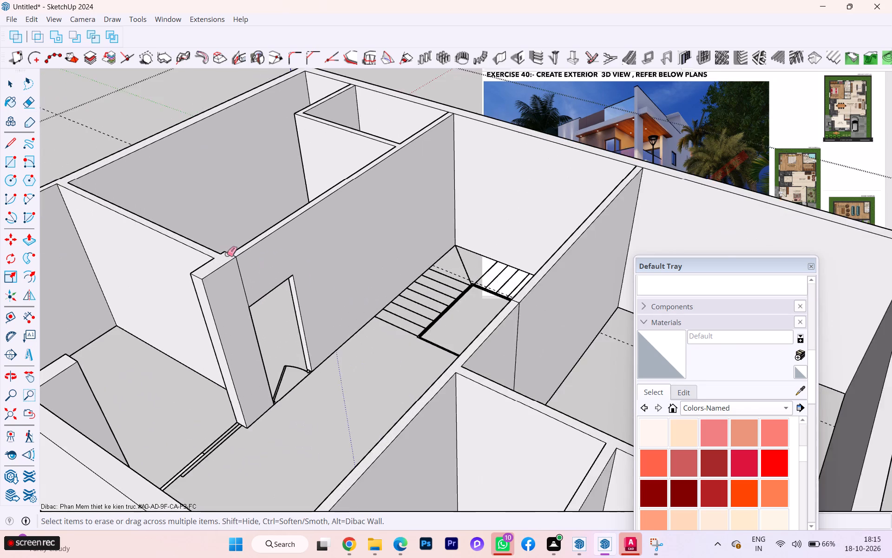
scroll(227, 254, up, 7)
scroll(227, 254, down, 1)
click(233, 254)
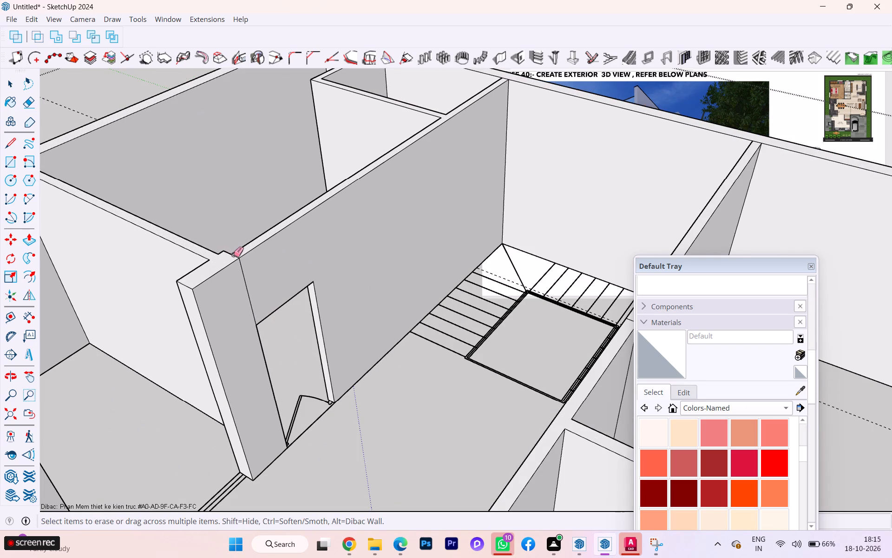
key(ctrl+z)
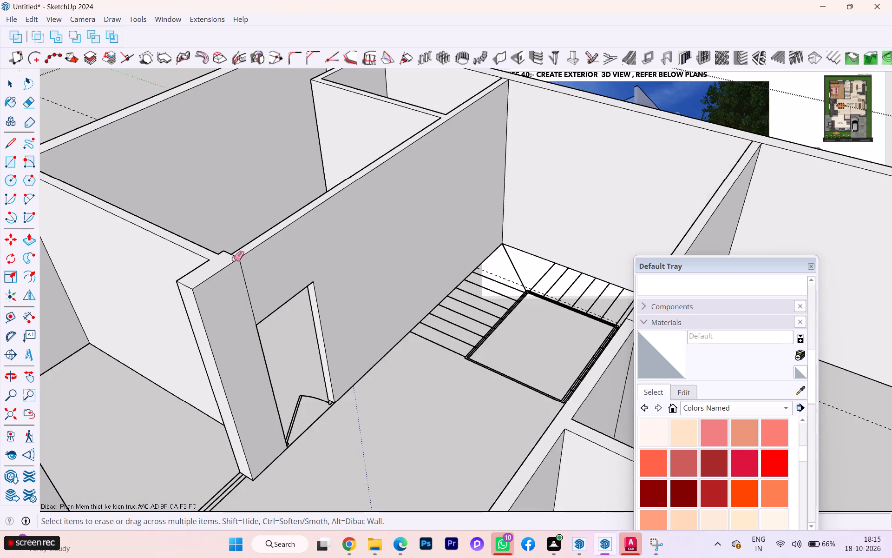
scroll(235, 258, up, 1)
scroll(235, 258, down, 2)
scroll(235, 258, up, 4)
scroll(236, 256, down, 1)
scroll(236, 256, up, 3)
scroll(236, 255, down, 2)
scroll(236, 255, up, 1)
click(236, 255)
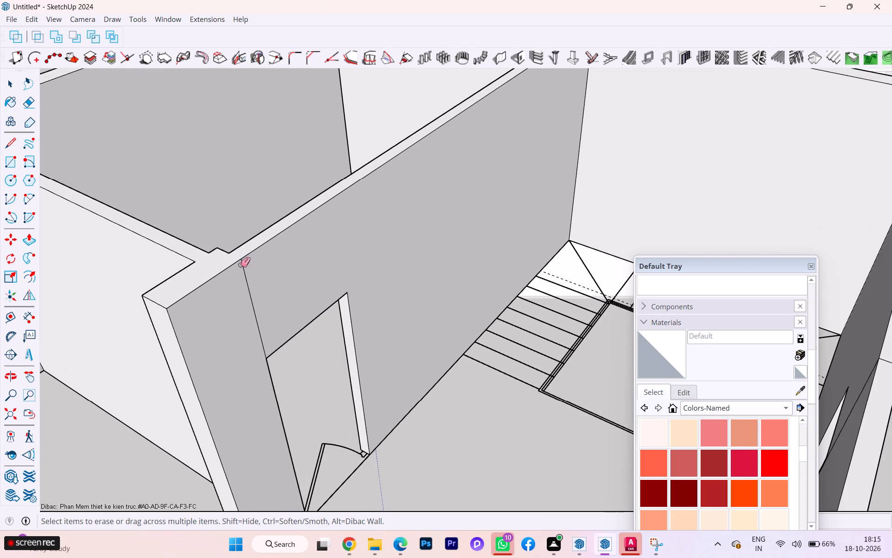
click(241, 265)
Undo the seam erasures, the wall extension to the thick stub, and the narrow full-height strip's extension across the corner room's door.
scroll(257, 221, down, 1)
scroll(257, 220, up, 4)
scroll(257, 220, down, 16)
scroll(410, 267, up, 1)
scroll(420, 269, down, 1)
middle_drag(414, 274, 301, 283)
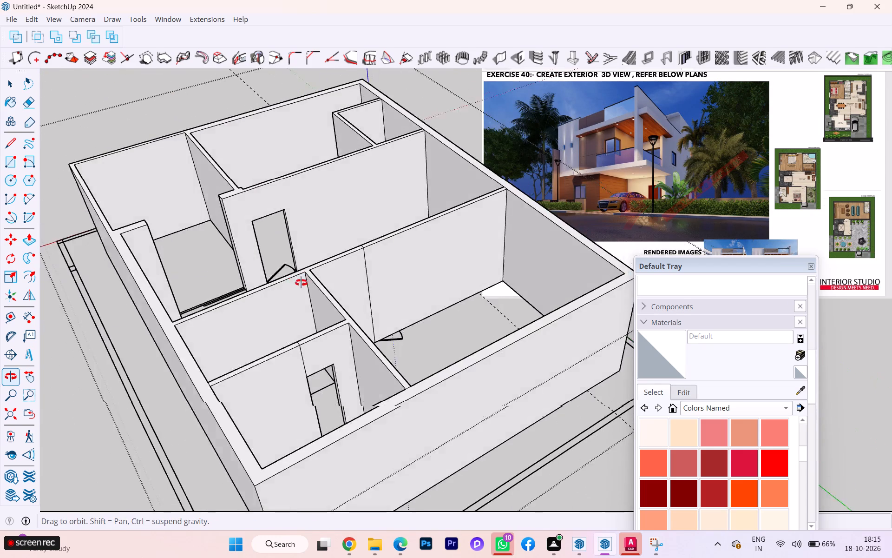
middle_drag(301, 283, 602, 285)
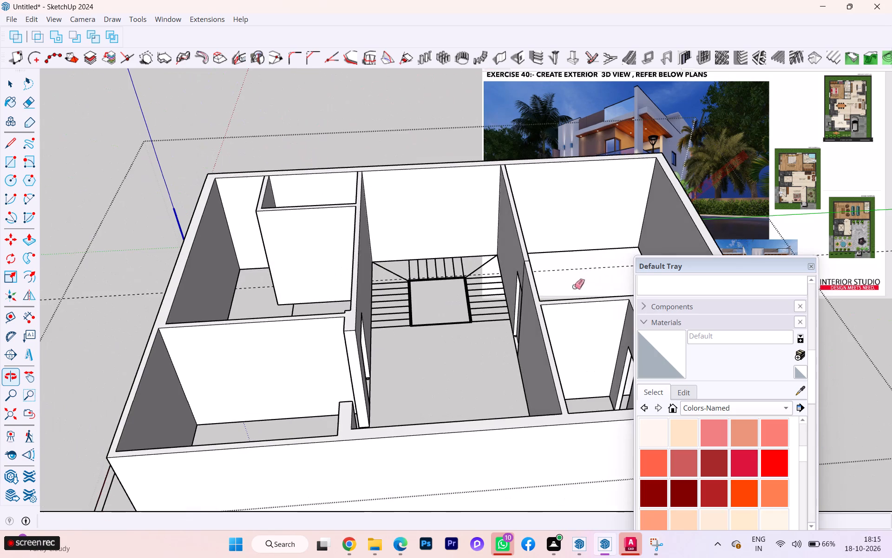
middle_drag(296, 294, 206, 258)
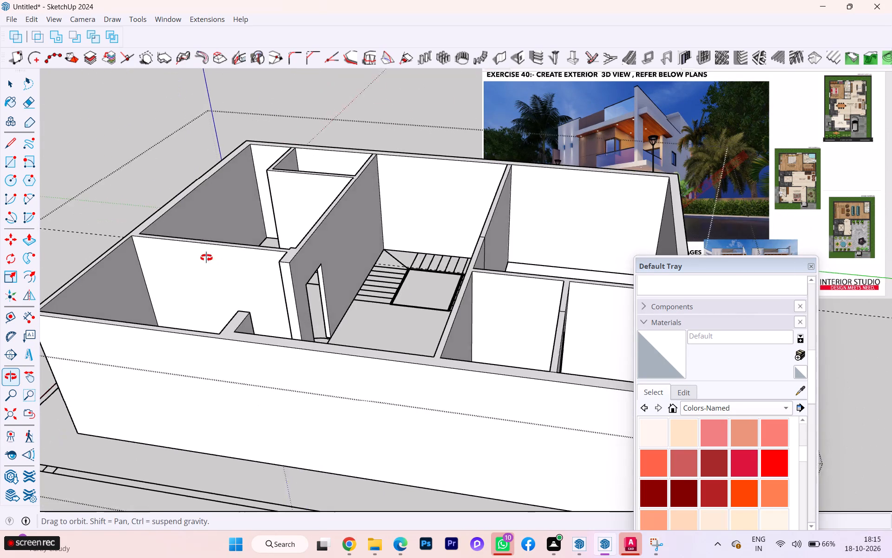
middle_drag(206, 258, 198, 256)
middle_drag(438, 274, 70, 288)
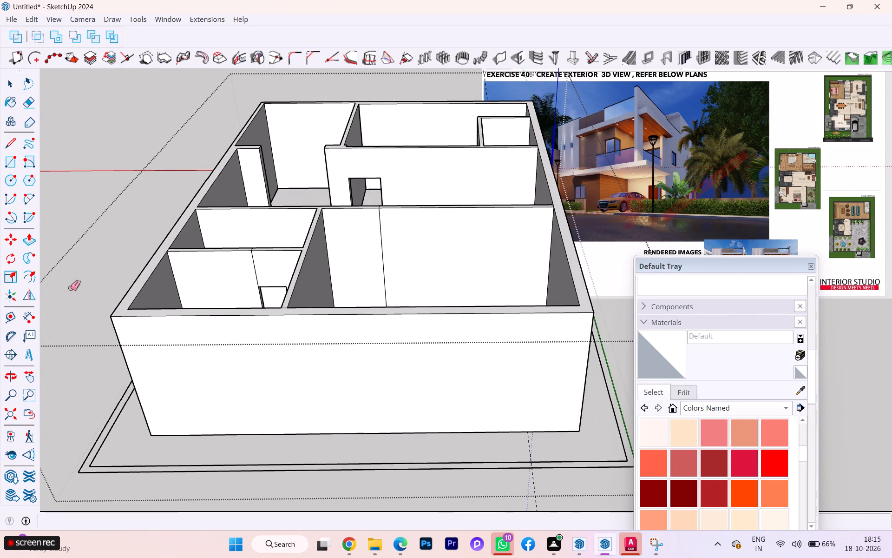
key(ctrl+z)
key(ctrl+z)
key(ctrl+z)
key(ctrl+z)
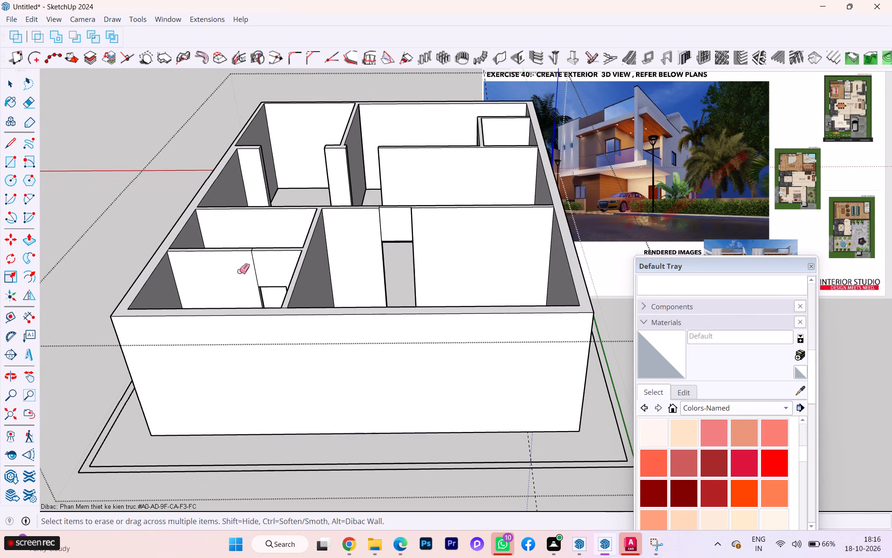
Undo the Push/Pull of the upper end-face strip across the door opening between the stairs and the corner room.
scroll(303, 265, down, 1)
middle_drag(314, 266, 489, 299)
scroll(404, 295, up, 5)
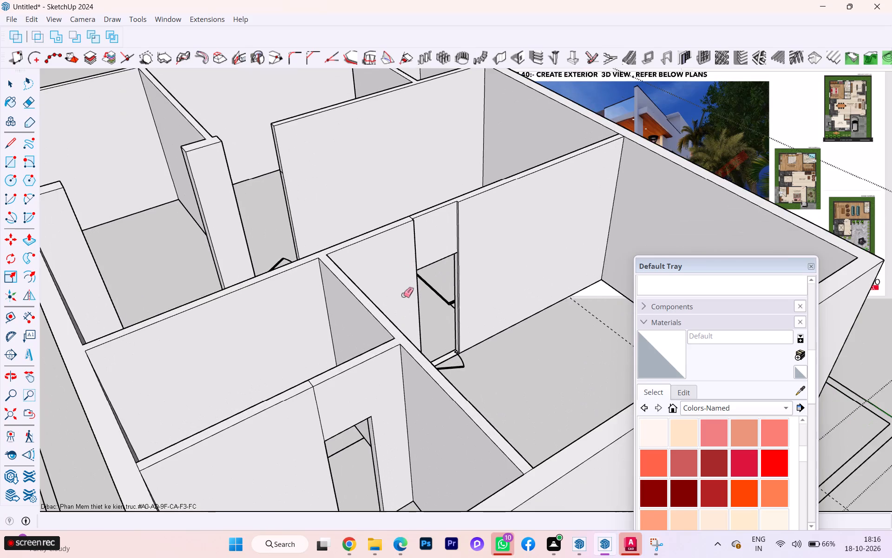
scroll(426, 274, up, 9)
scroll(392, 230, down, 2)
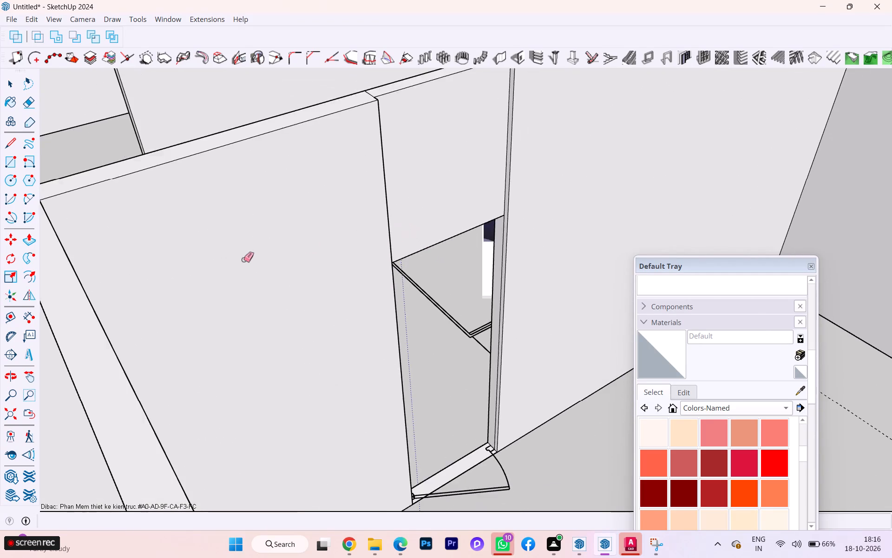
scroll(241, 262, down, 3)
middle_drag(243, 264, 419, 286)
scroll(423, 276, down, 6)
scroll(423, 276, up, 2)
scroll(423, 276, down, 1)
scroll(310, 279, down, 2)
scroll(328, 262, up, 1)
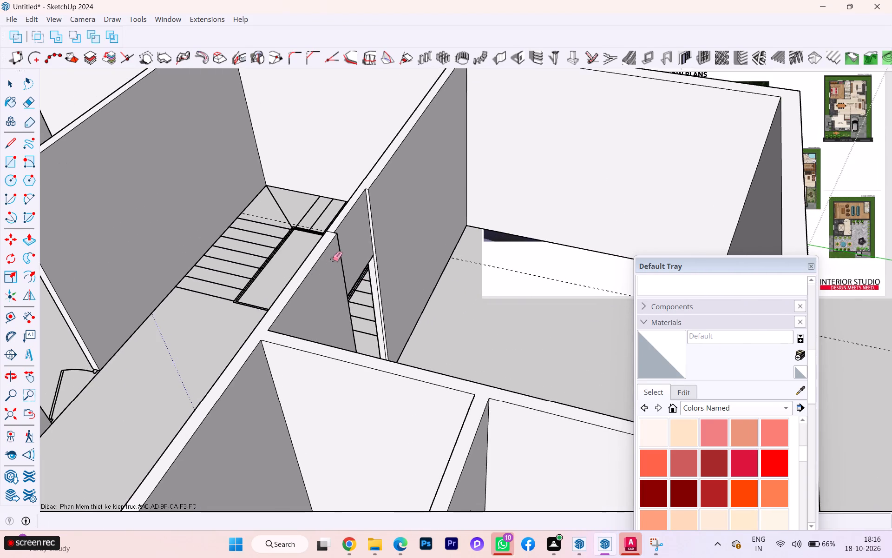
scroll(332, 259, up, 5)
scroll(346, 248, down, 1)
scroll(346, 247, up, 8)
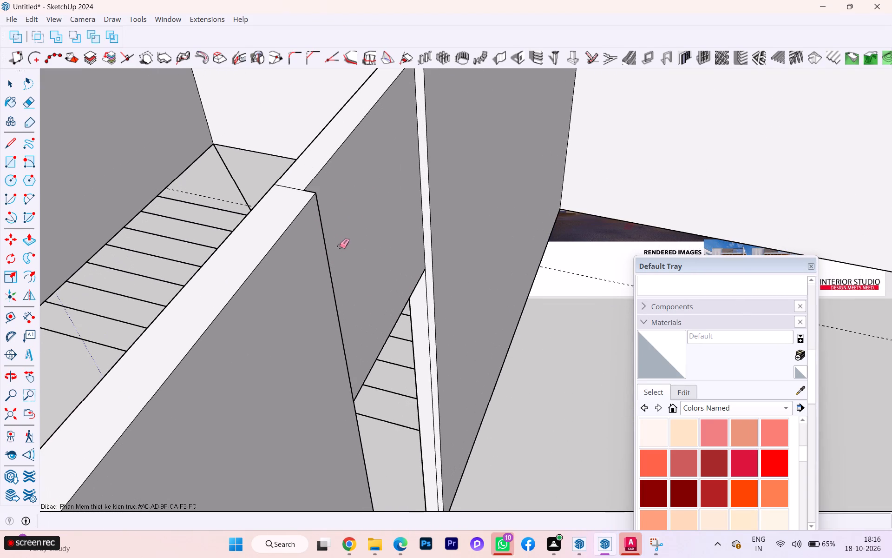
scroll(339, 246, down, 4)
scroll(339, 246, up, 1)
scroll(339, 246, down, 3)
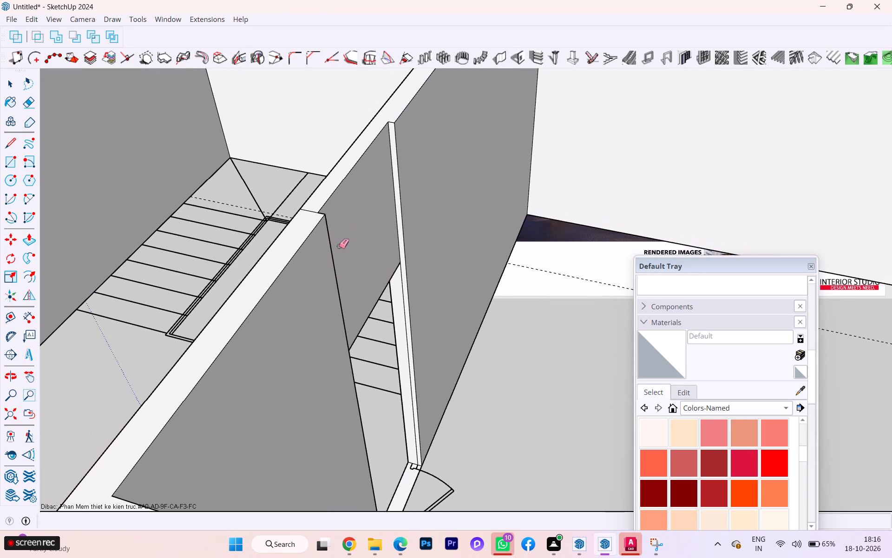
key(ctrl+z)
Push/Pull the end face above the 3' line on the stair-flanking wall across the door opening to the thick wall stub.
scroll(339, 246, down, 1)
scroll(381, 242, down, 3)
scroll(394, 240, up, 1)
scroll(399, 238, down, 4)
scroll(434, 234, up, 4)
scroll(434, 234, down, 2)
scroll(69, 225, up, 2)
scroll(106, 212, down, 1)
key(p)
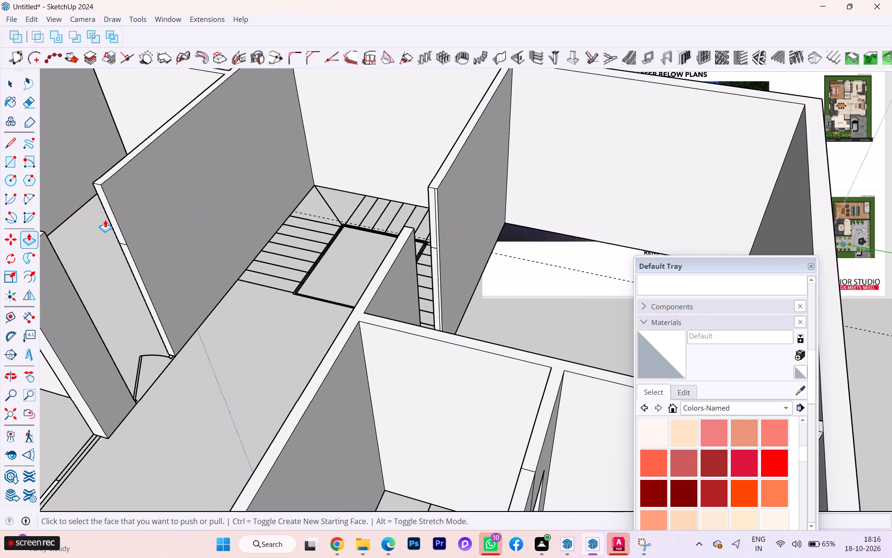
scroll(105, 219, up, 3)
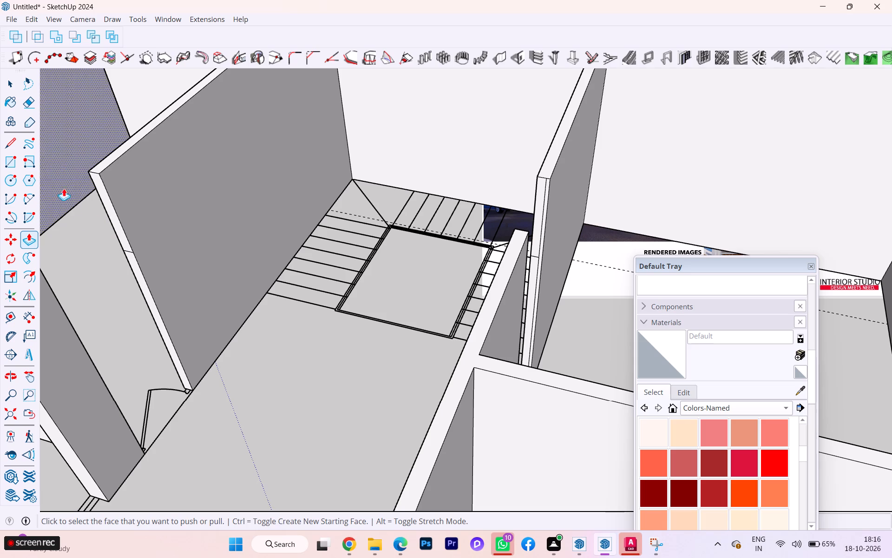
click(105, 194)
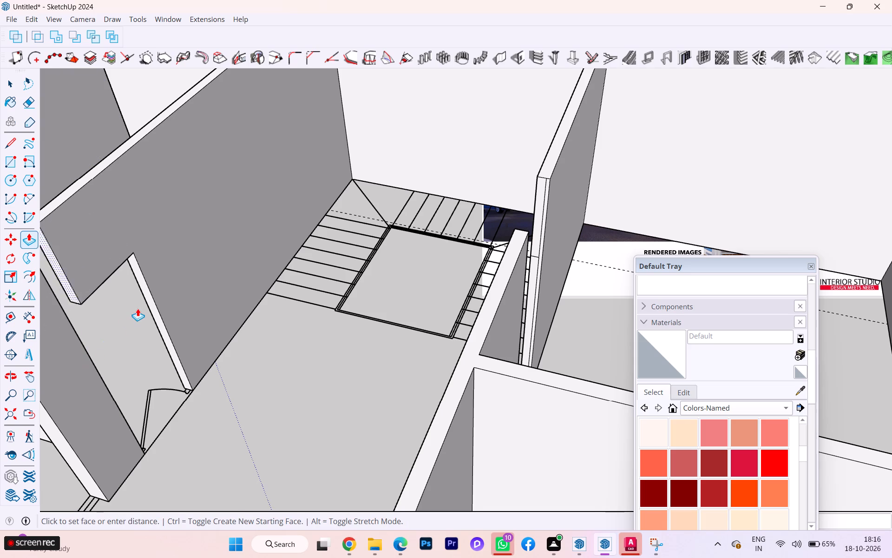
scroll(130, 299, down, 5)
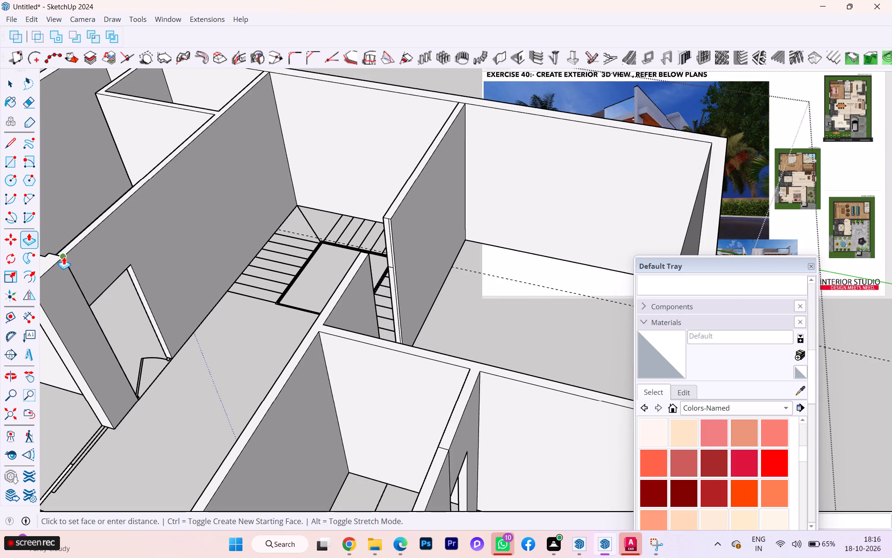
click(64, 257)
Erase the vertical lines dividing the end face of the opposite stair-side wall, beside its open doorway.
scroll(125, 197, down, 3)
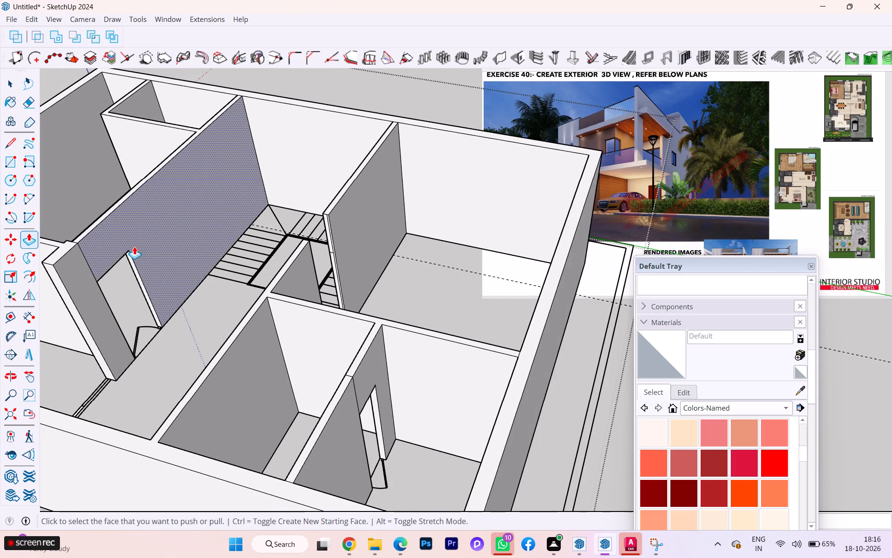
scroll(137, 210, down, 2)
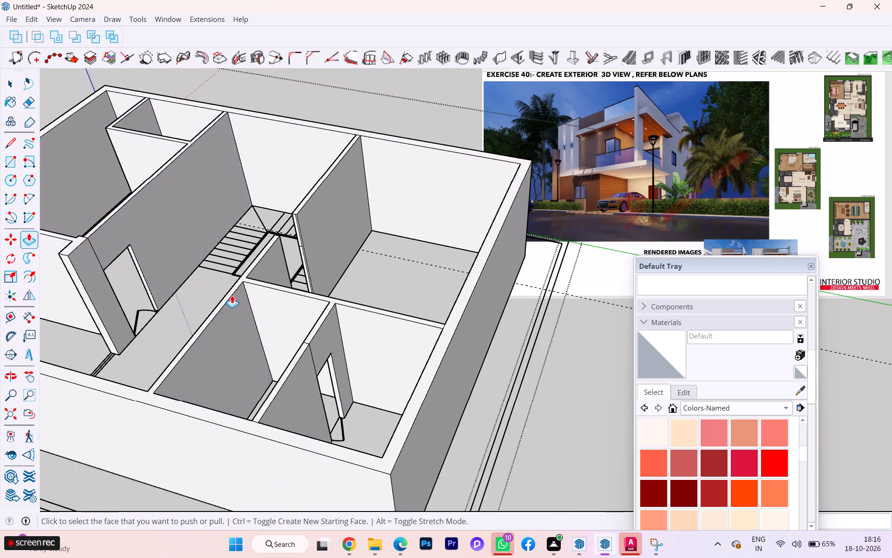
scroll(236, 297, down, 1)
scroll(337, 349, up, 6)
scroll(311, 236, down, 4)
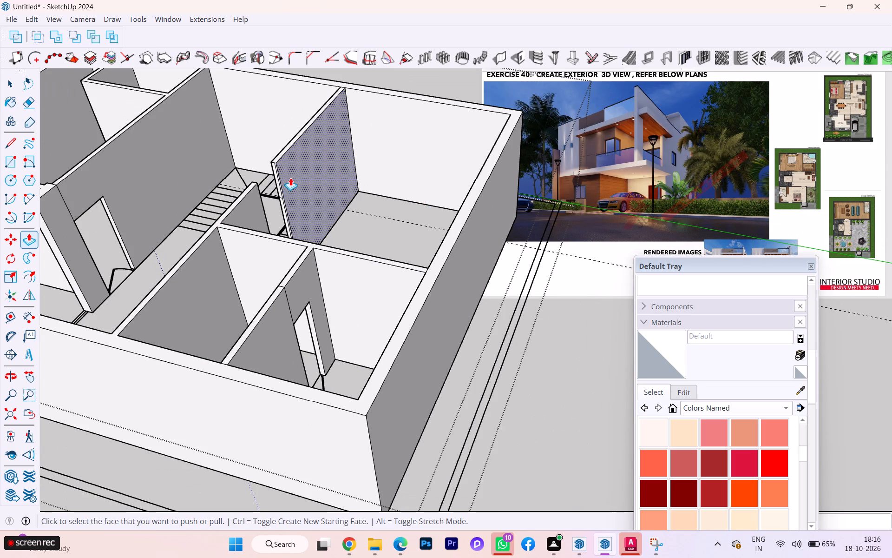
key(space)
scroll(283, 181, up, 1)
scroll(282, 181, down, 1)
scroll(282, 181, up, 5)
key(e)
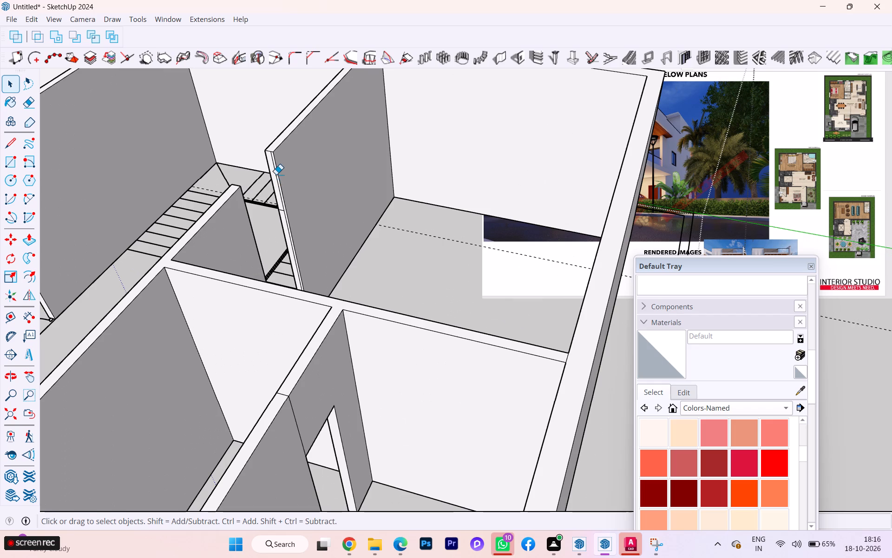
scroll(276, 174, up, 6)
scroll(276, 173, down, 5)
click(275, 172)
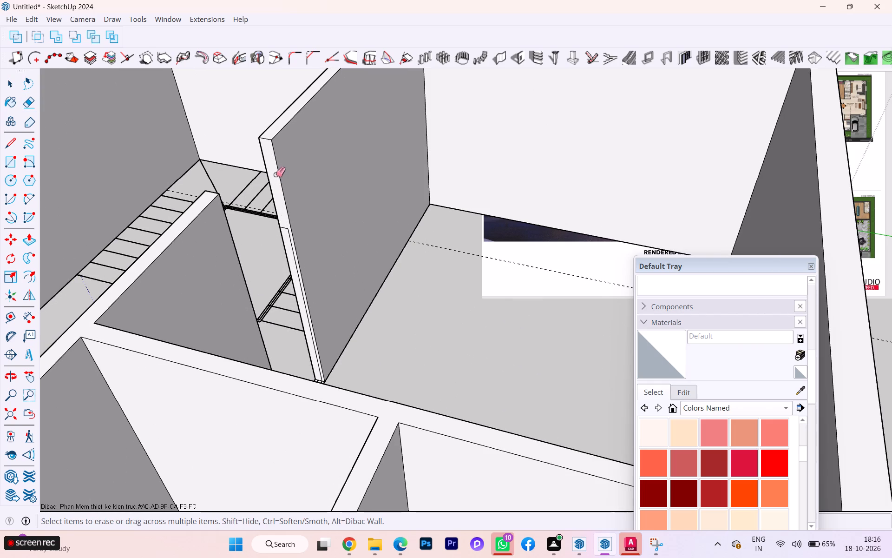
scroll(277, 229, up, 2)
scroll(277, 232, down, 1)
scroll(277, 232, up, 4)
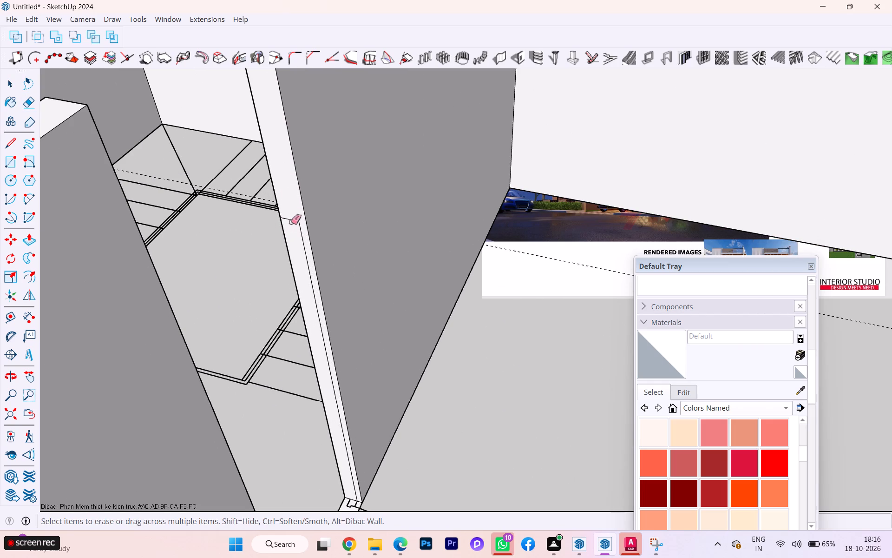
click(300, 230)
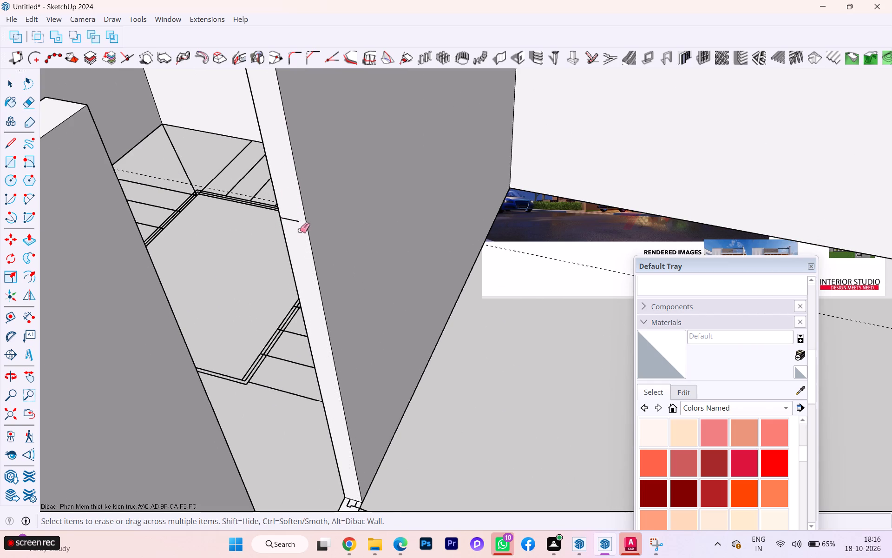
Erase the seam lines above the door in the partition between the two small rooms, on its top and both side faces.
scroll(298, 225, down, 2)
scroll(289, 264, down, 4)
scroll(289, 264, up, 1)
scroll(297, 260, down, 2)
middle_drag(311, 402, 243, 343)
scroll(271, 283, down, 1)
scroll(281, 277, up, 2)
scroll(284, 274, down, 4)
scroll(292, 268, up, 1)
scroll(298, 266, down, 8)
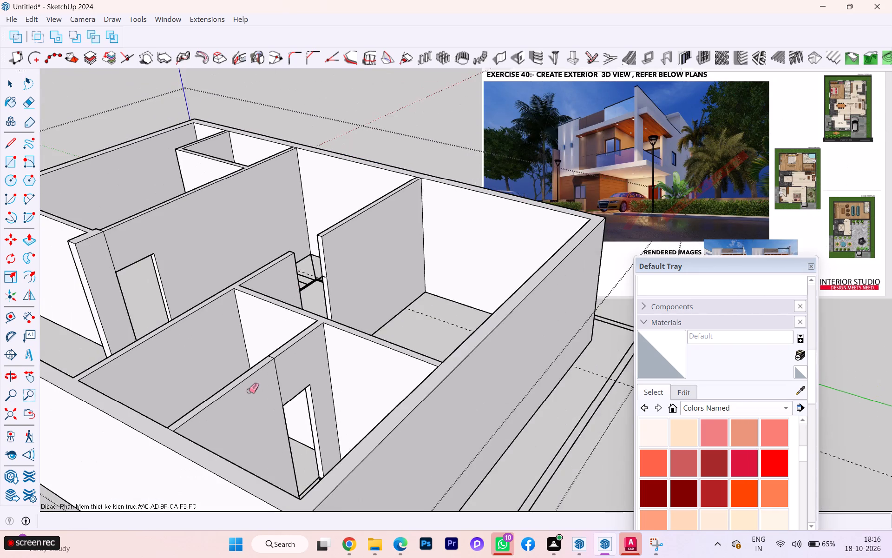
scroll(249, 391, up, 5)
click(289, 366)
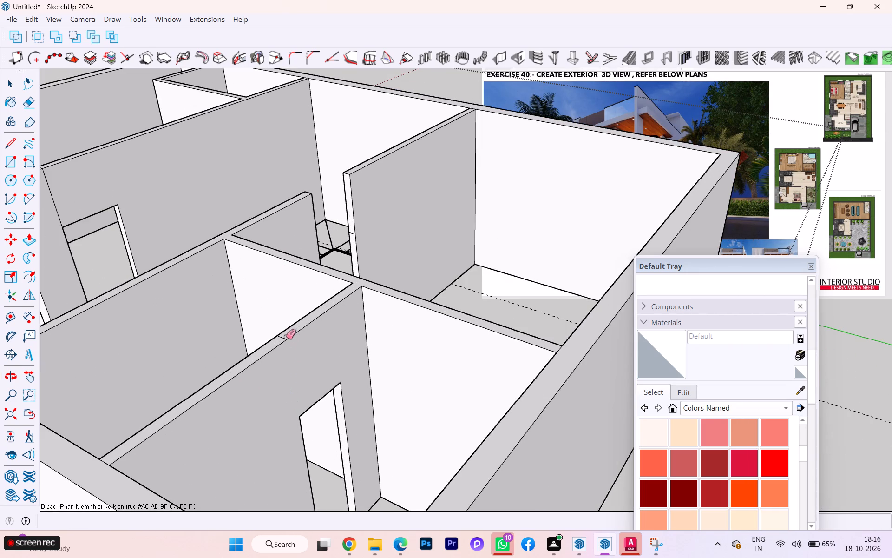
click(283, 337)
scroll(218, 333, down, 3)
middle_drag(218, 333, 312, 336)
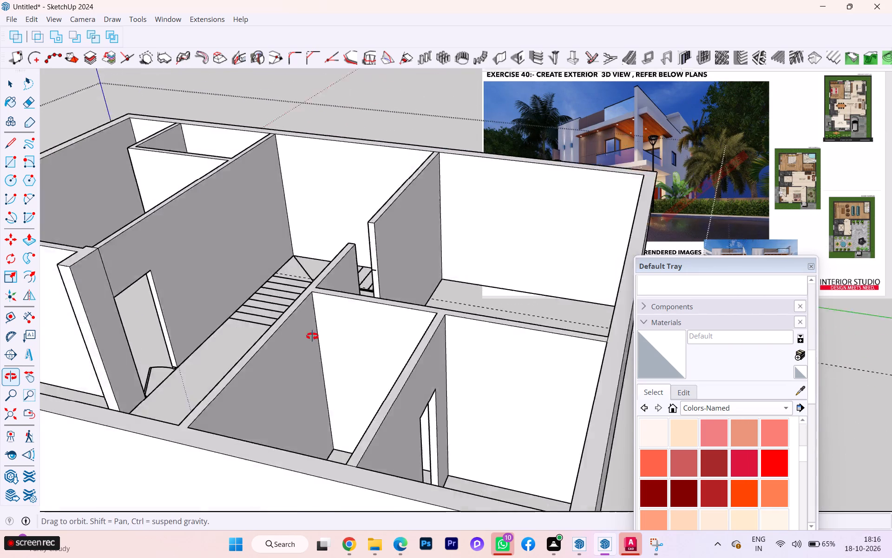
middle_drag(312, 336, 498, 327)
scroll(220, 295, down, 1)
scroll(218, 294, up, 1)
scroll(210, 294, down, 6)
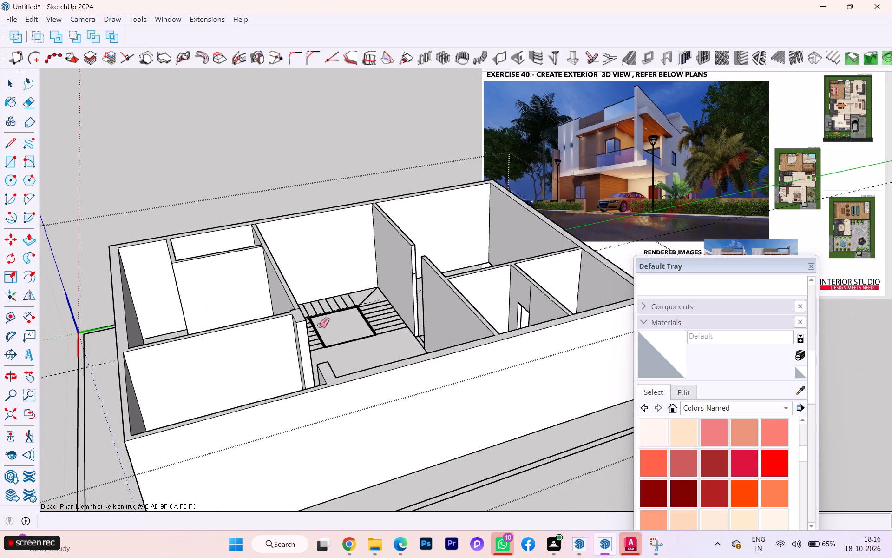
scroll(447, 322, up, 2)
scroll(462, 324, down, 1)
scroll(463, 324, up, 7)
click(555, 284)
scroll(513, 267, down, 2)
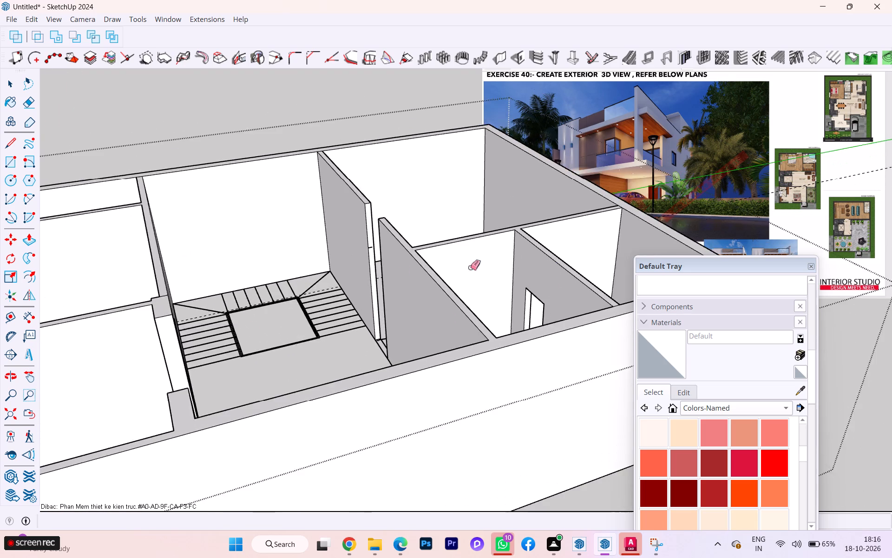
Draw a line extending the partial horizontal line across the opposite stair-side wall's end face to its far edge.
scroll(470, 267, down, 1)
scroll(234, 282, down, 2)
middle_drag(237, 282, 348, 304)
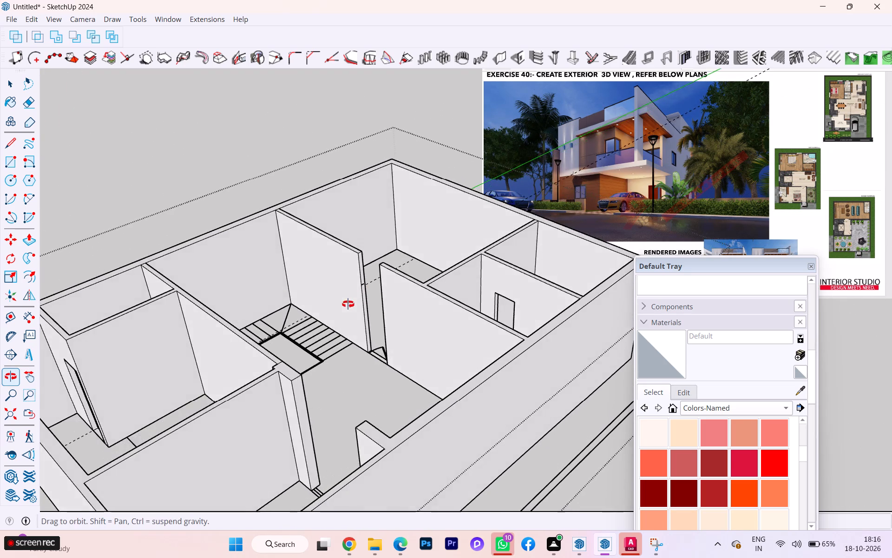
middle_drag(348, 304, 328, 313)
scroll(94, 334, down, 1)
middle_drag(90, 332, 210, 291)
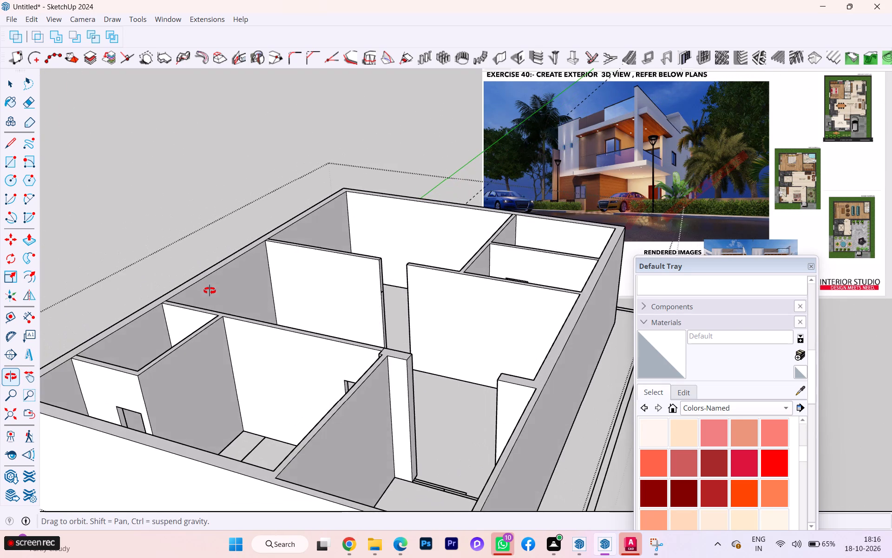
middle_drag(210, 291, 67, 303)
key(space)
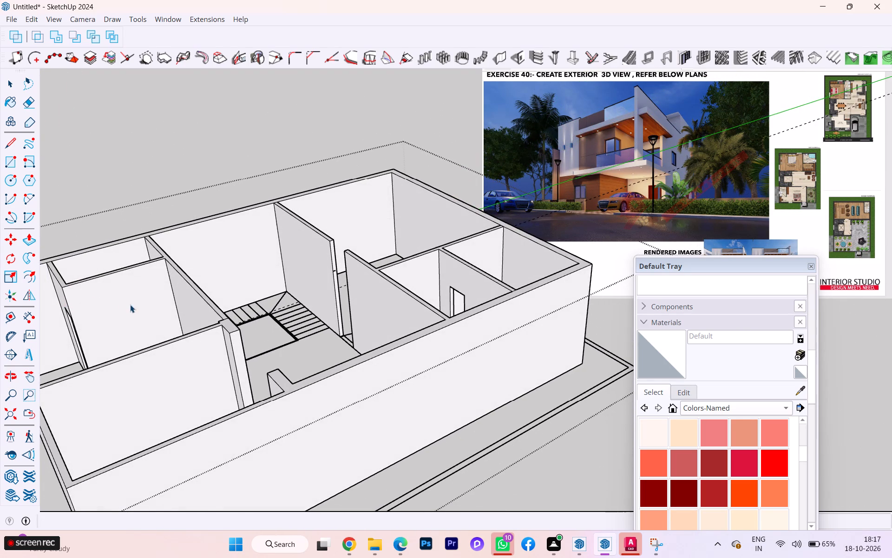
scroll(286, 299, up, 1)
scroll(286, 299, down, 1)
scroll(286, 296, up, 7)
scroll(372, 249, down, 1)
scroll(372, 249, up, 3)
scroll(369, 250, down, 3)
scroll(368, 250, up, 4)
scroll(364, 252, down, 1)
scroll(354, 256, up, 7)
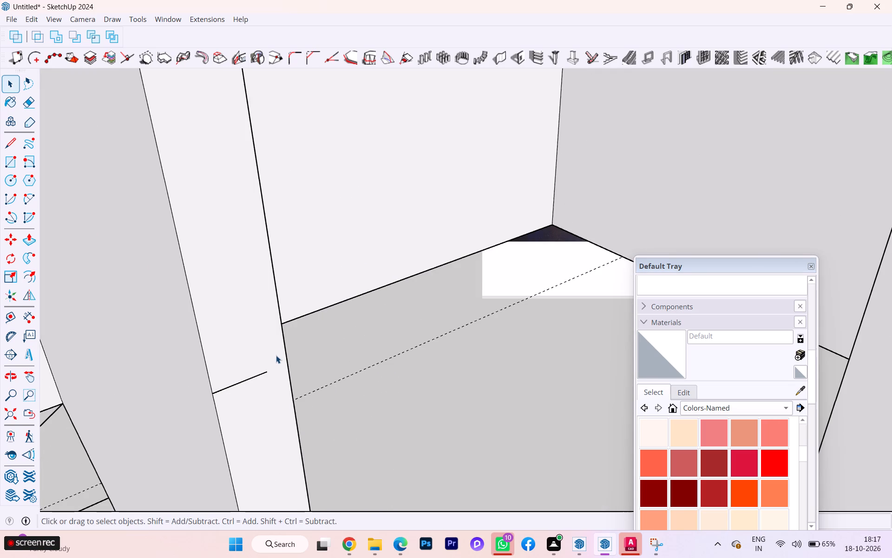
key(l)
key(Return)
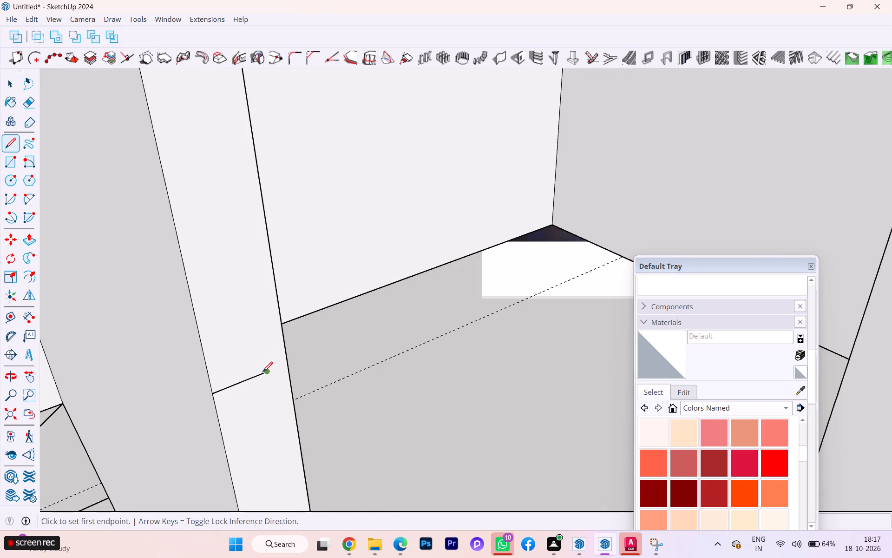
click(262, 372)
click(286, 364)
key(n)
key(space)
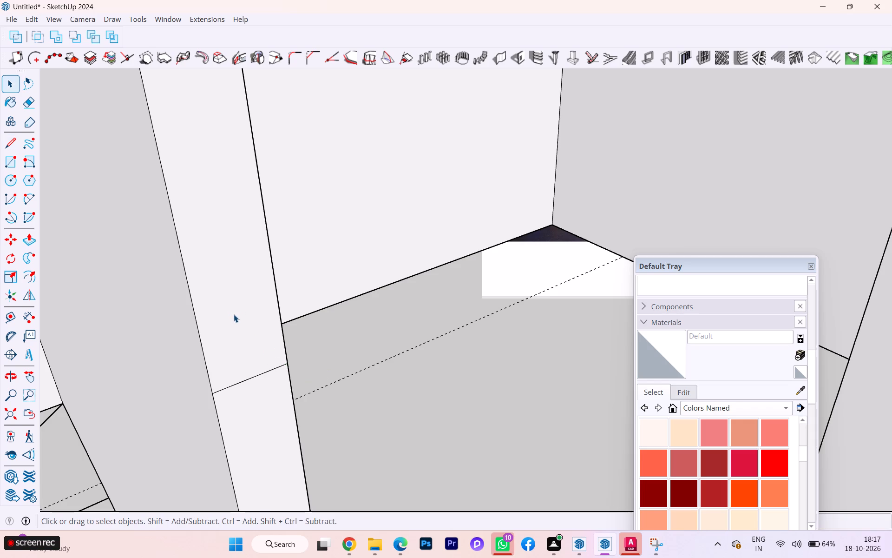
Push/Pull the end face above that line across the door opening to the facing wall end.
key(p)
click(234, 314)
scroll(288, 318, down, 3)
scroll(288, 318, up, 3)
scroll(288, 318, down, 1)
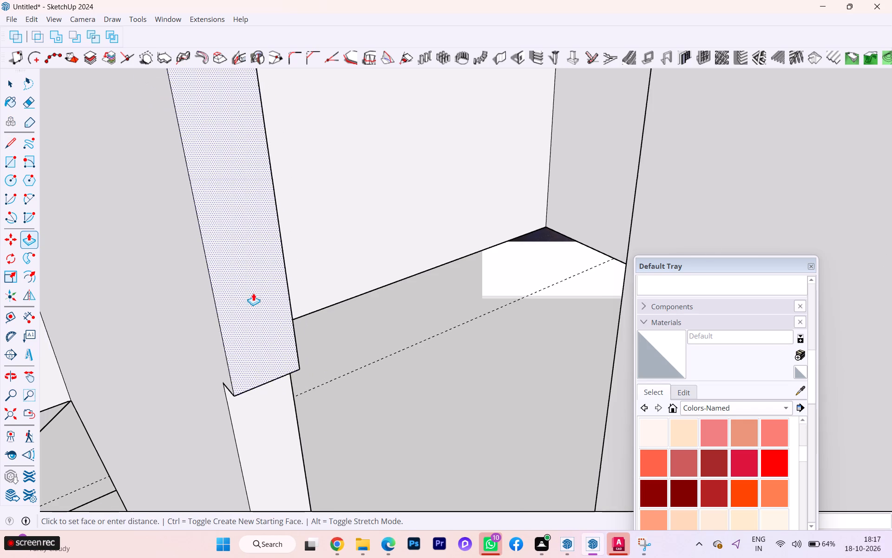
scroll(240, 278, down, 7)
scroll(247, 271, up, 1)
scroll(247, 271, down, 2)
scroll(247, 271, up, 3)
scroll(247, 271, down, 3)
scroll(257, 271, up, 2)
scroll(257, 271, down, 1)
scroll(260, 271, up, 1)
scroll(261, 271, down, 3)
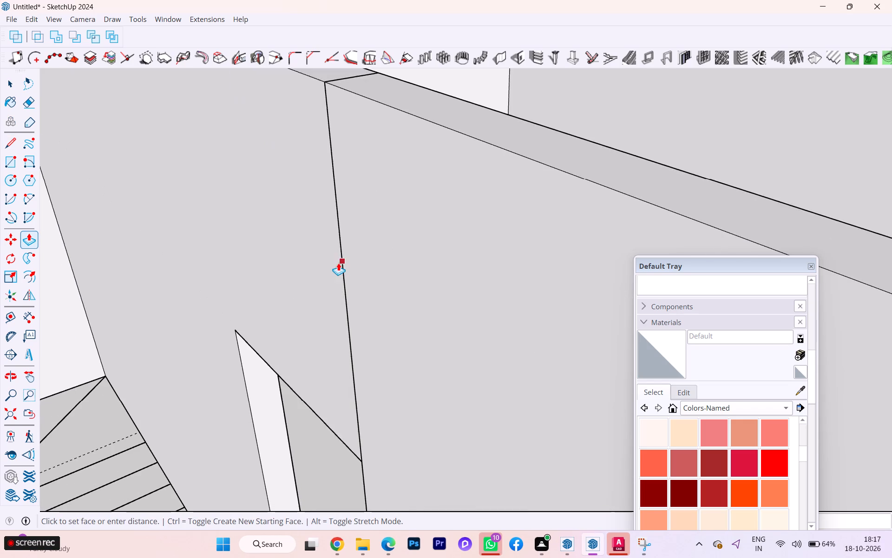
click(345, 259)
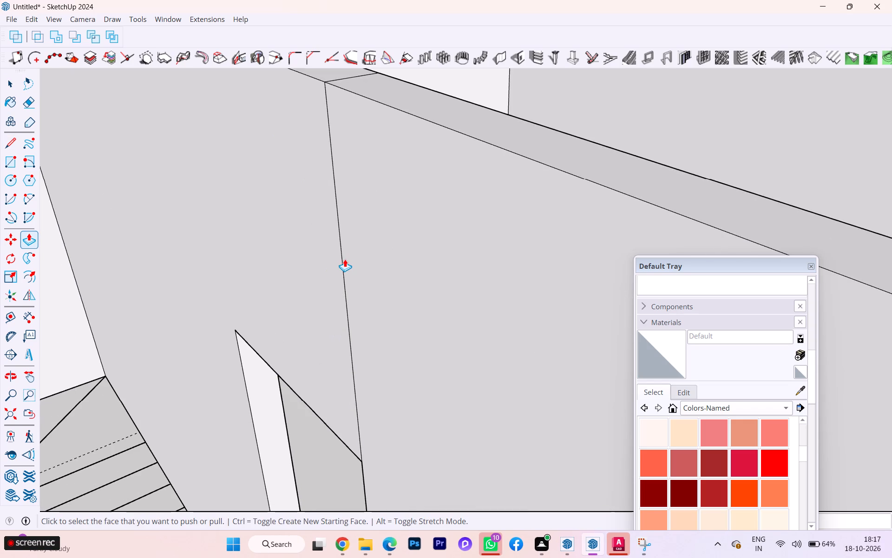
Erase the seam lines of the new wall piece above this door, on the stair-side face, the top and the room-side face.
key(space)
key(e)
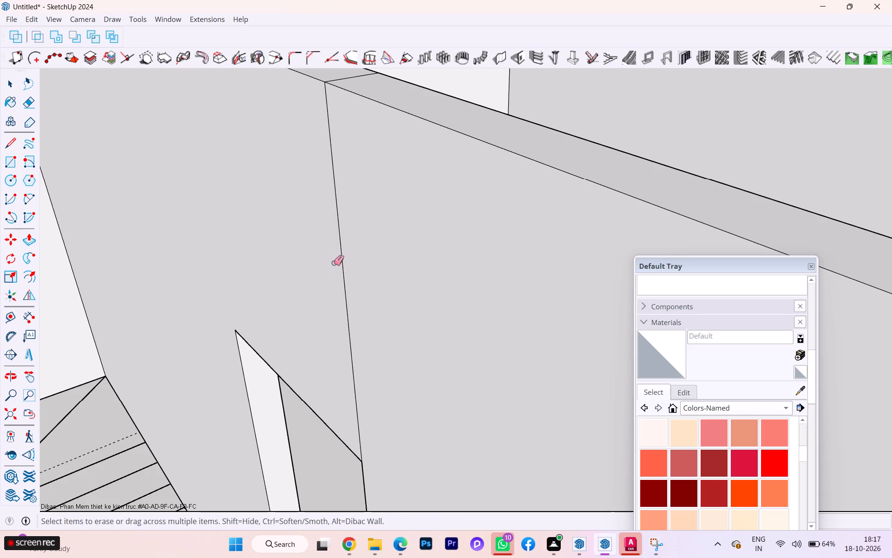
scroll(340, 258, up, 1)
click(343, 252)
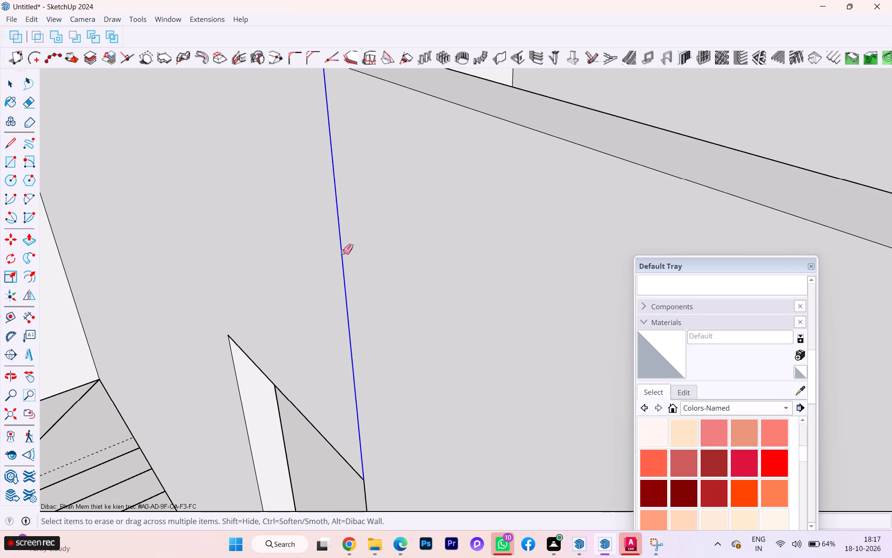
scroll(343, 252, down, 8)
click(355, 152)
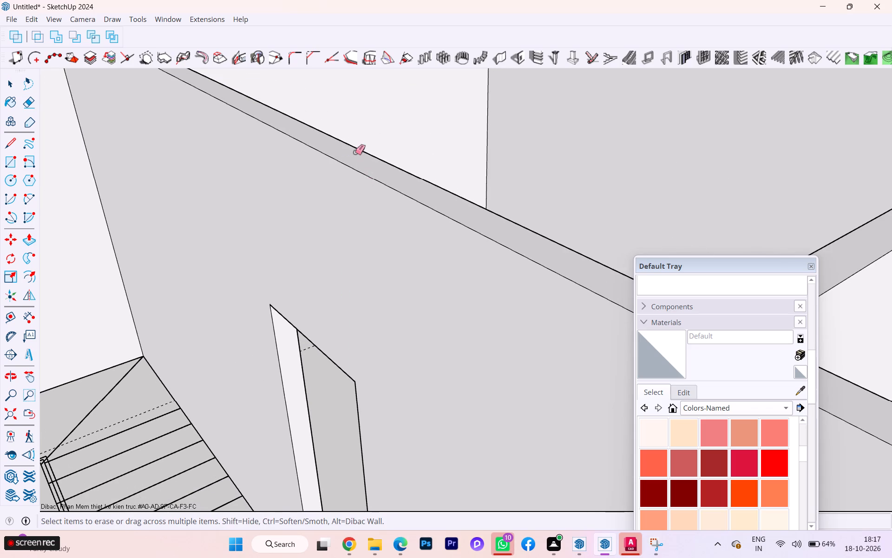
scroll(386, 192, down, 2)
middle_drag(408, 228, 187, 247)
scroll(262, 237, down, 2)
middle_drag(422, 217, 361, 218)
scroll(407, 202, up, 3)
click(413, 201)
click(411, 204)
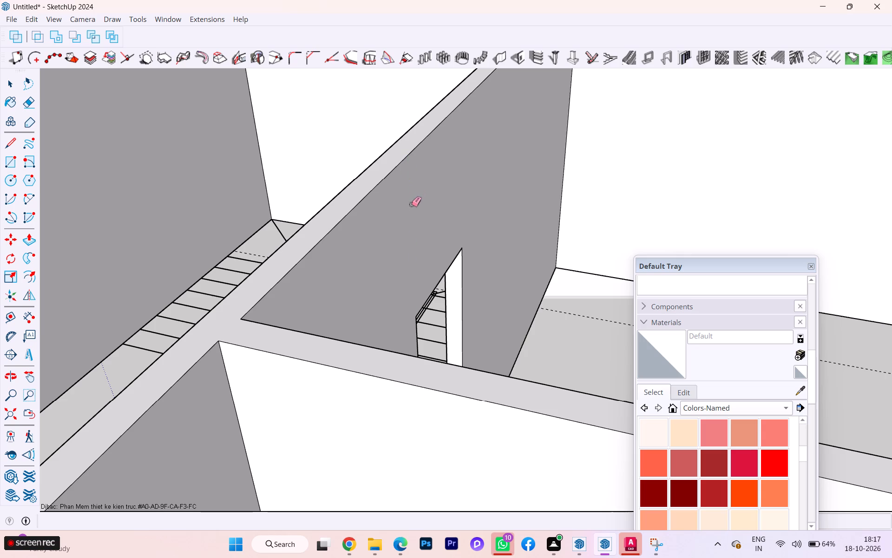
scroll(412, 204, down, 6)
key(space)
scroll(327, 224, down, 6)
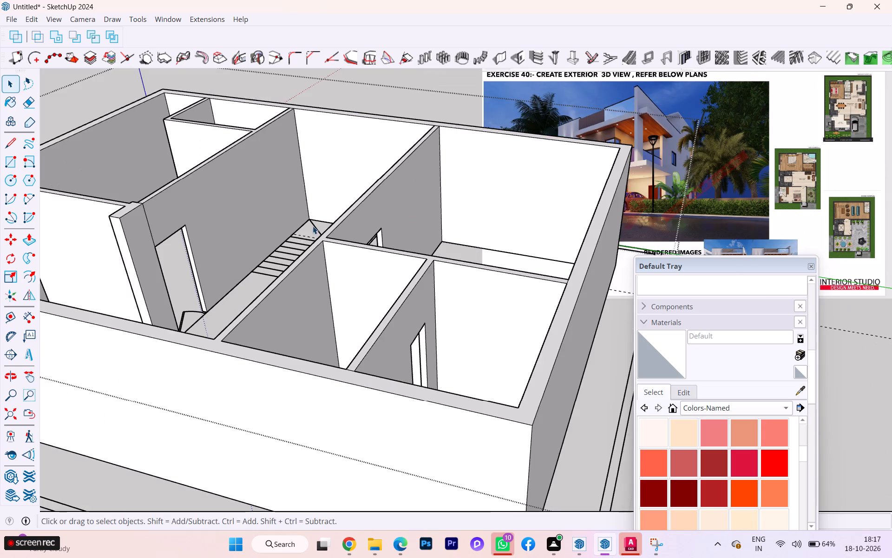
Erase the seam lines where the wall above the corner room's door meets the thick stub, on the stair-side face and the top.
middle_drag(313, 226, 411, 235)
scroll(312, 228, down, 3)
scroll(259, 250, up, 8)
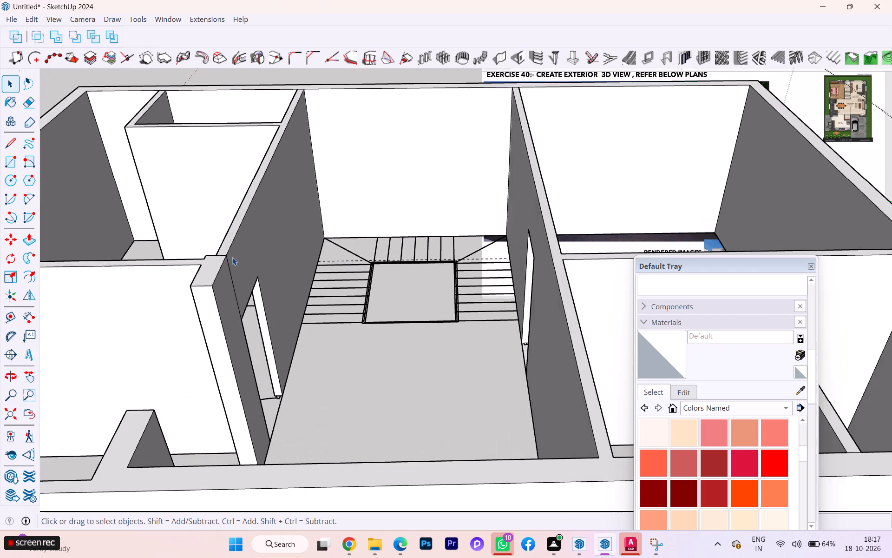
scroll(232, 257, up, 6)
key(e)
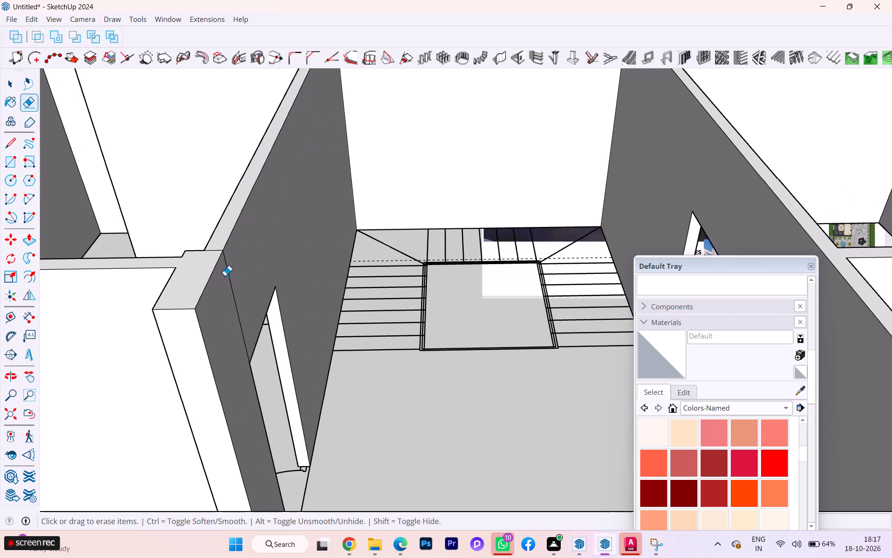
click(229, 271)
scroll(227, 253, up, 6)
scroll(211, 250, down, 1)
scroll(211, 250, up, 2)
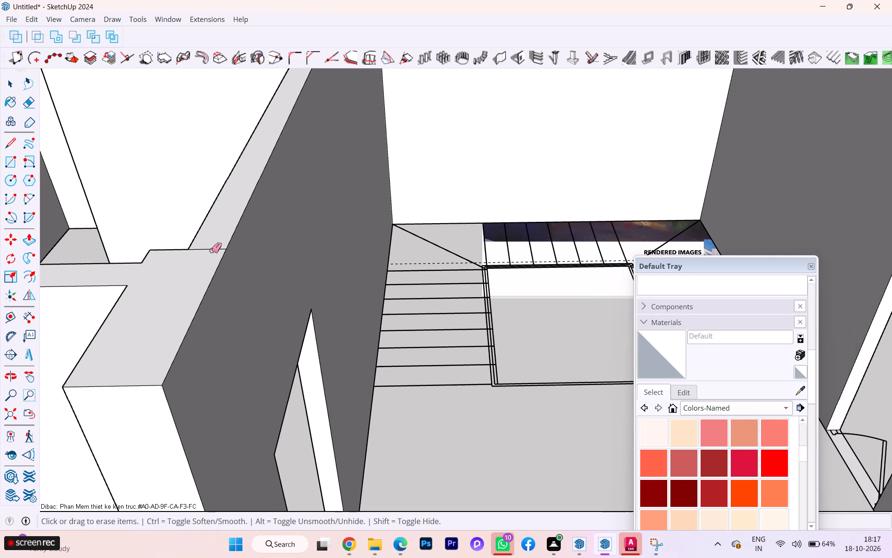
click(211, 249)
scroll(279, 229, up, 1)
scroll(279, 229, down, 7)
scroll(296, 229, up, 1)
scroll(296, 229, down, 6)
scroll(182, 250, down, 3)
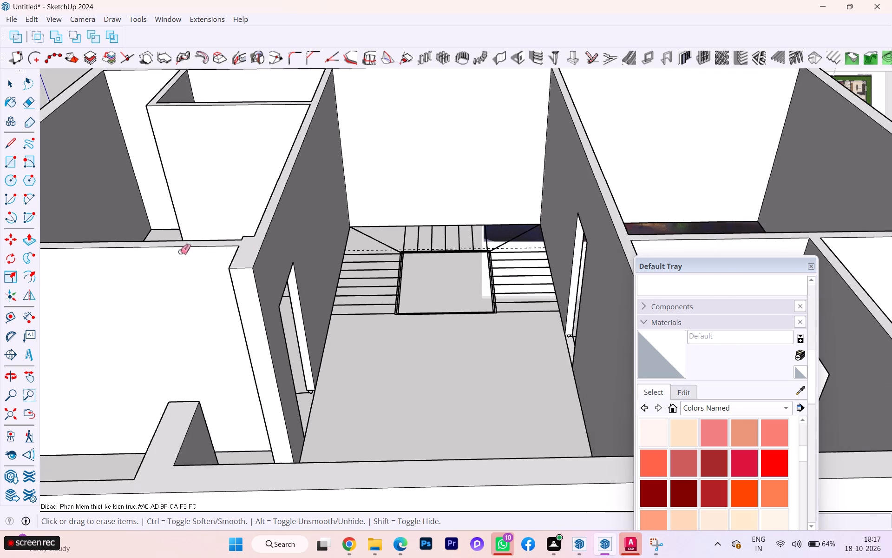
Examine the first-floor walls from the opposite side, especially around the corner room's door and the thick stub.
scroll(177, 253, down, 2)
middle_drag(177, 253, 370, 249)
scroll(364, 253, down, 2)
scroll(350, 256, up, 1)
scroll(339, 258, down, 11)
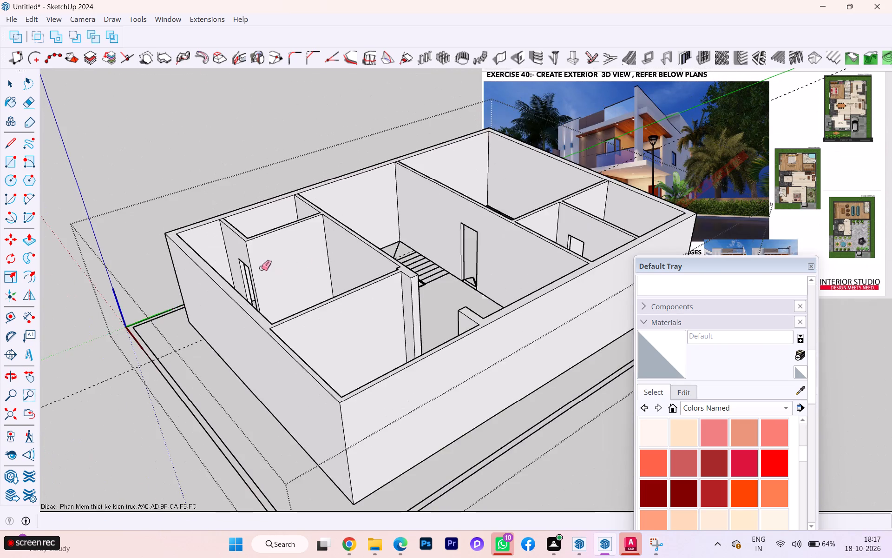
scroll(255, 268, down, 1)
middle_drag(255, 268, 530, 289)
scroll(504, 304, up, 9)
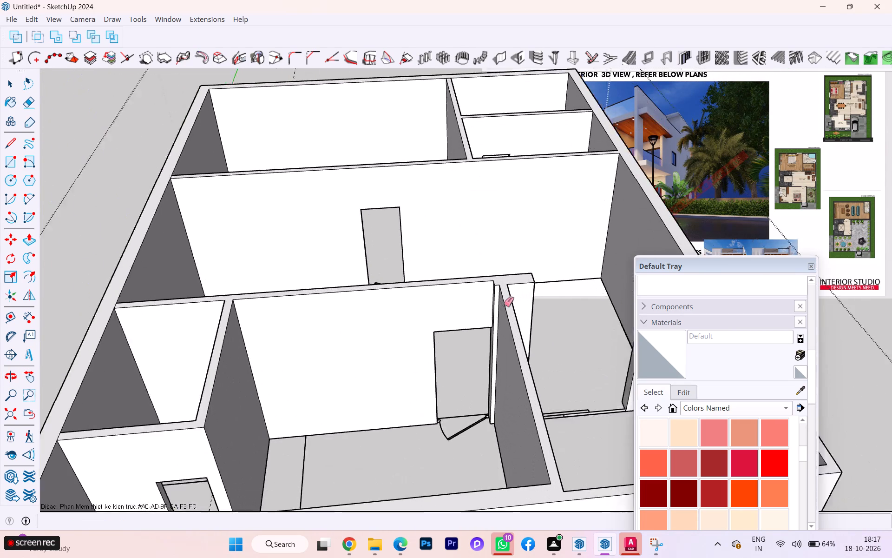
scroll(504, 304, up, 8)
scroll(477, 295, down, 3)
scroll(477, 295, up, 2)
scroll(314, 269, down, 5)
scroll(238, 271, up, 2)
scroll(238, 271, down, 5)
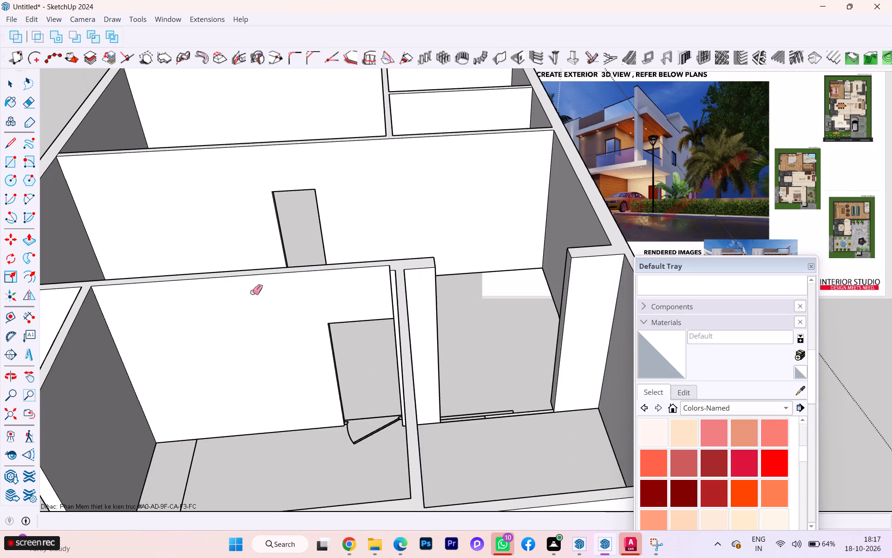
scroll(252, 292, down, 6)
key(space)
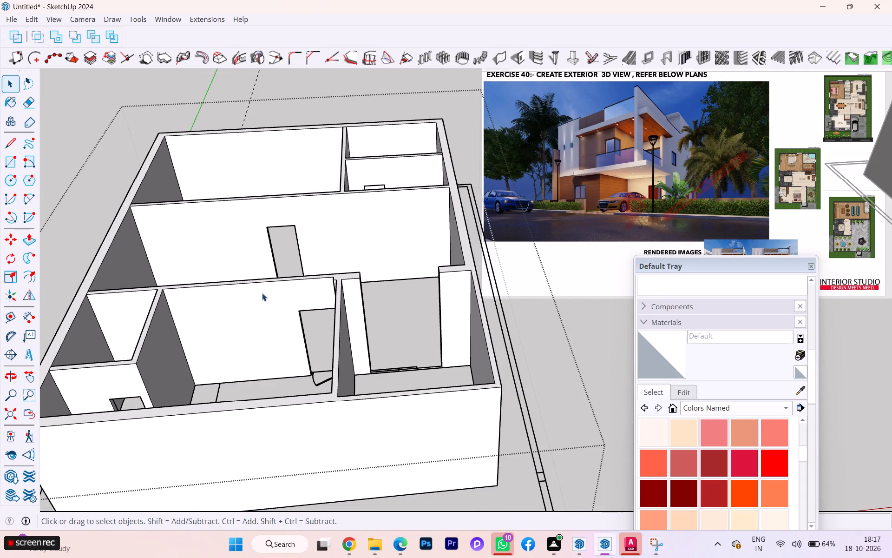
Turn on the display of hidden back edges so the plan's window marks can be seen through the walls.
scroll(262, 293, up, 4)
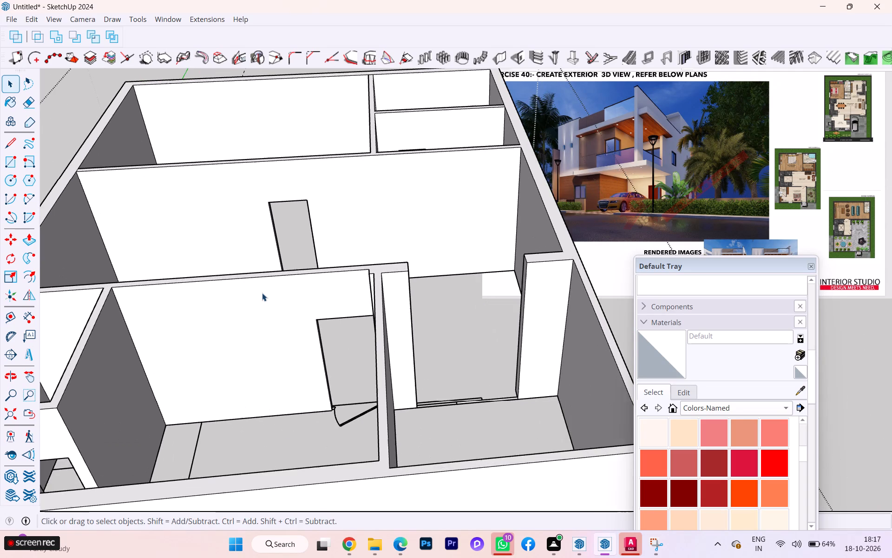
scroll(373, 262, down, 2)
scroll(384, 278, up, 1)
scroll(384, 279, down, 3)
scroll(386, 282, up, 1)
scroll(387, 286, down, 2)
middle_drag(391, 291, 439, 290)
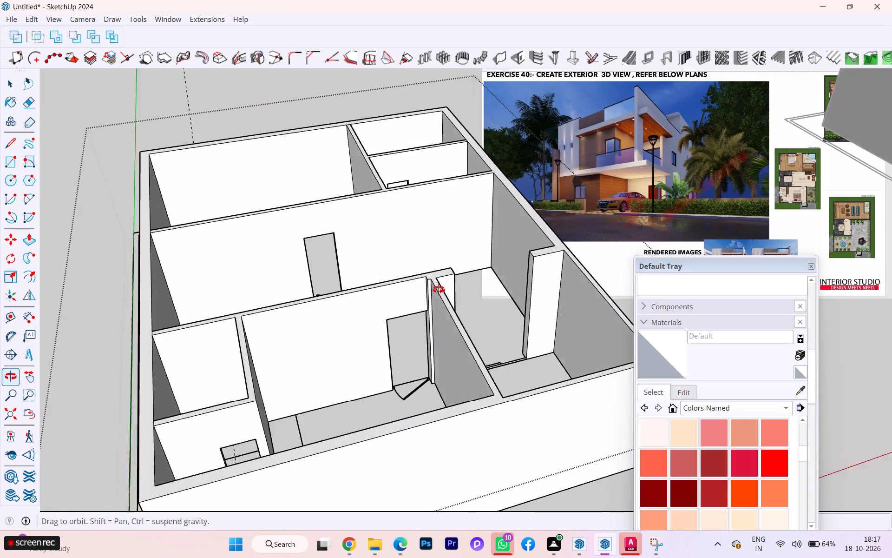
middle_drag(439, 290, 359, 280)
scroll(359, 280, down, 6)
scroll(336, 330, down, 1)
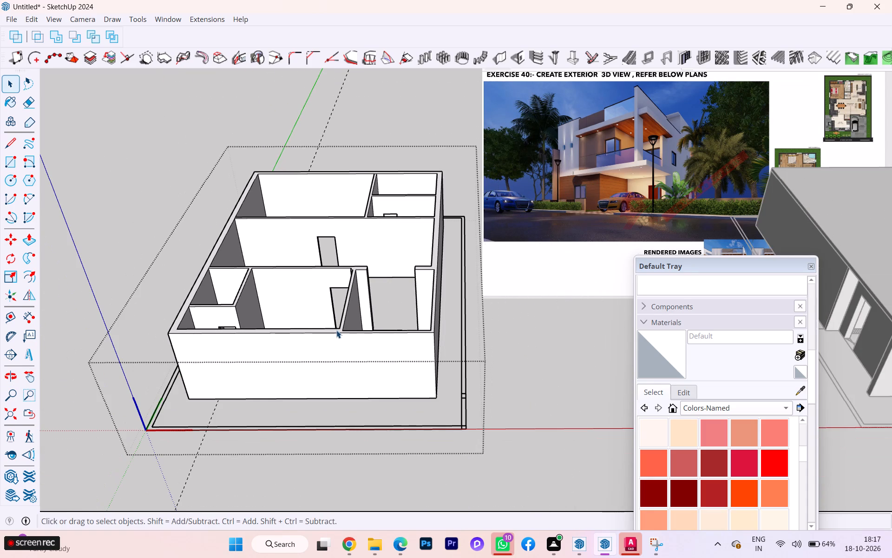
key(k)
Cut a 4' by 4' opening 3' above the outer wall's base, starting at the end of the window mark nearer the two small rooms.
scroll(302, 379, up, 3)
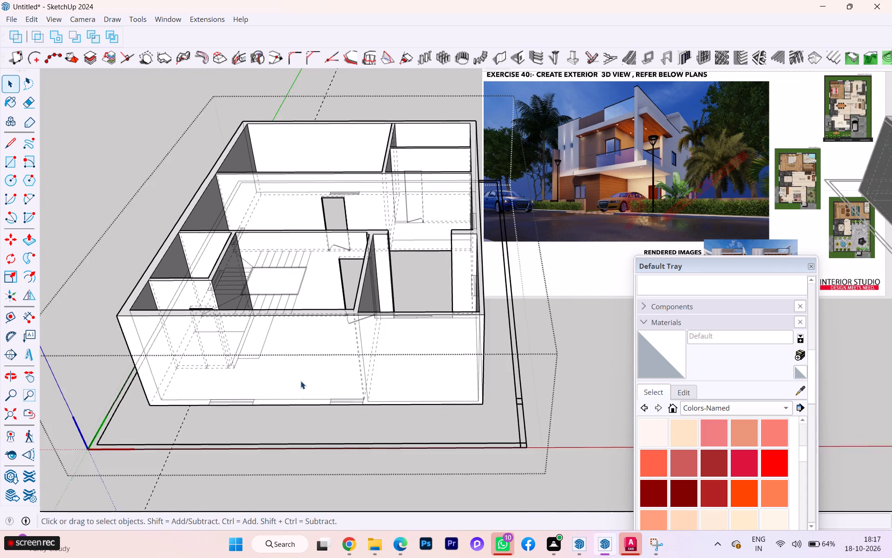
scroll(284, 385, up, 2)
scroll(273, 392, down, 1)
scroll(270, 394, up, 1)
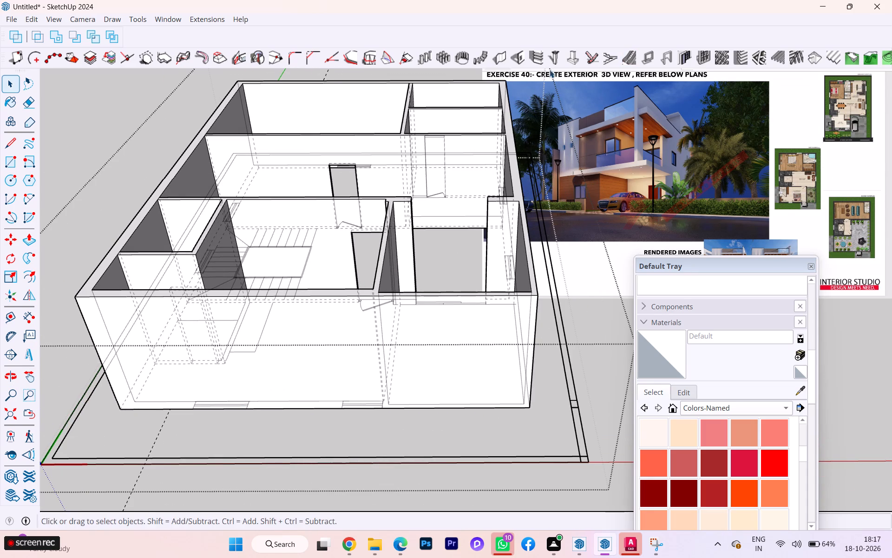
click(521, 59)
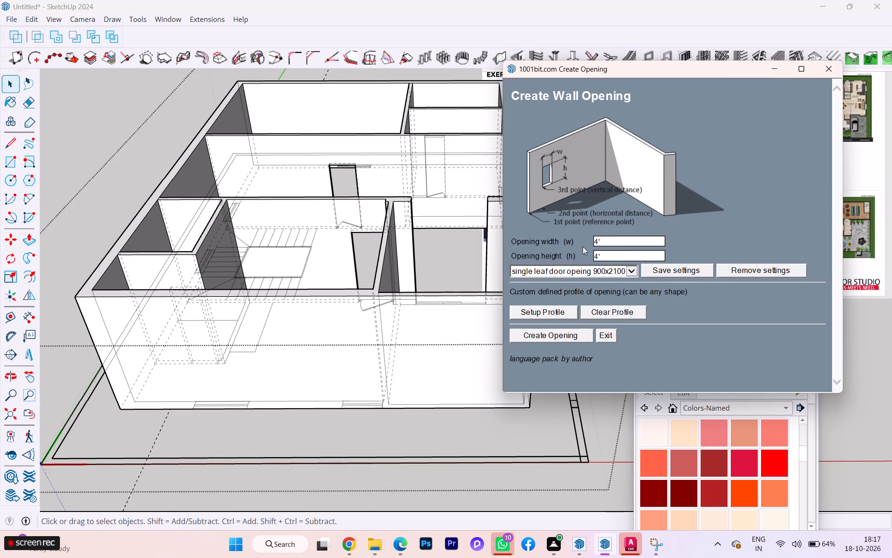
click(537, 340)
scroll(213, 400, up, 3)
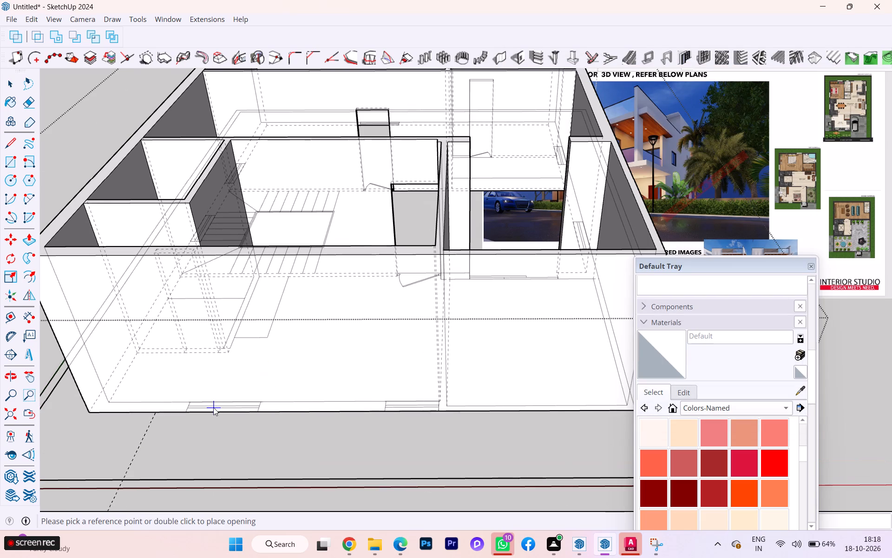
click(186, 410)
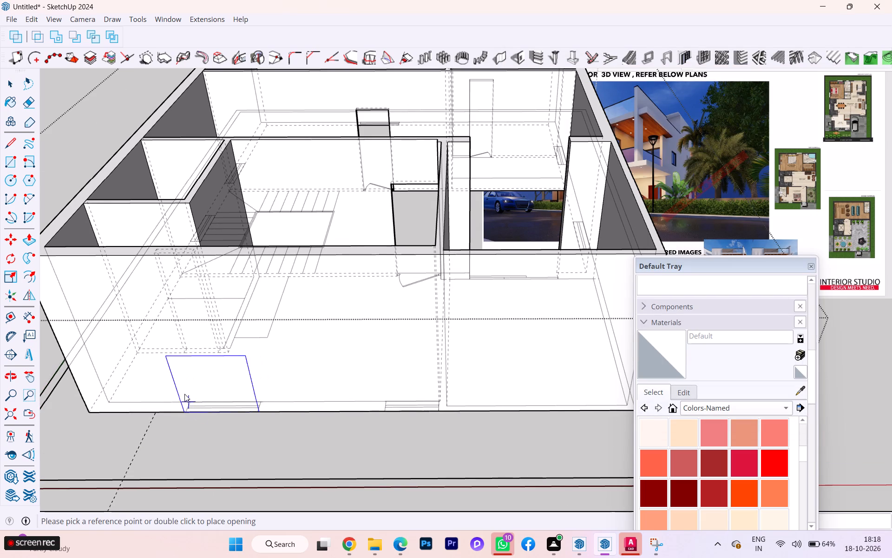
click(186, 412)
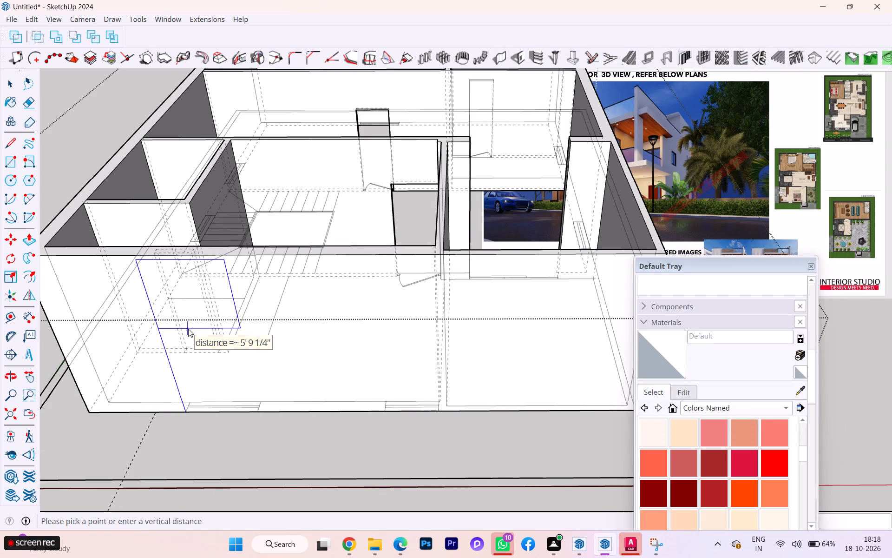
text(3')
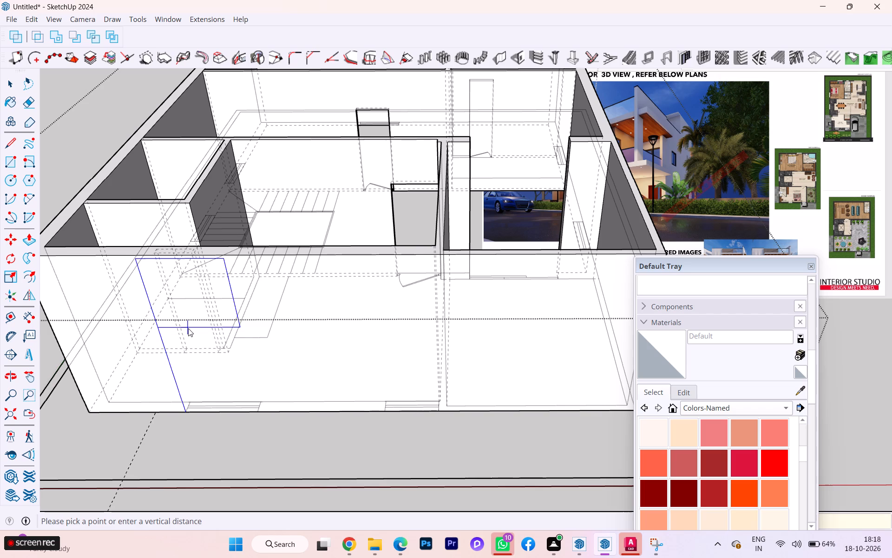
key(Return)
Examine the new window opening and the rooms behind the outer wall from several sides.
scroll(327, 326, down, 2)
scroll(327, 326, up, 1)
scroll(327, 326, down, 1)
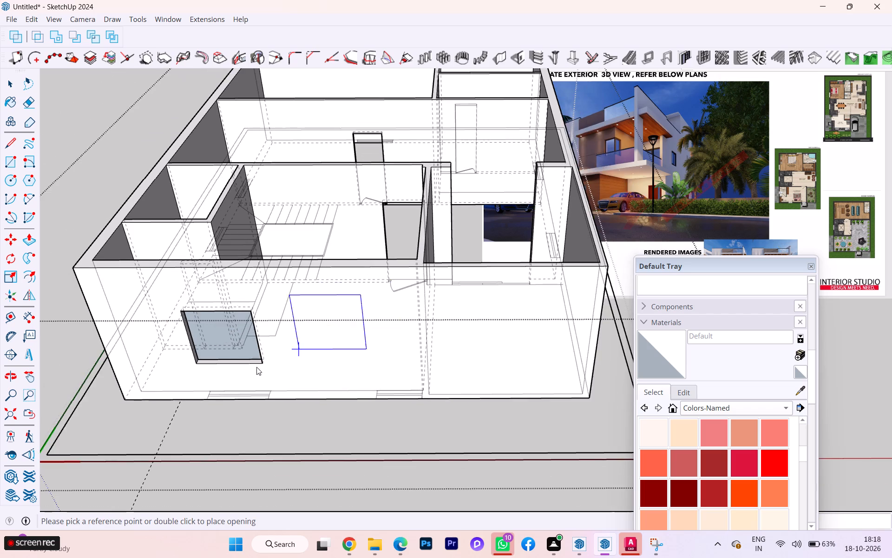
scroll(242, 373, up, 3)
scroll(238, 383, down, 1)
scroll(238, 384, up, 3)
scroll(229, 392, down, 4)
scroll(229, 392, up, 6)
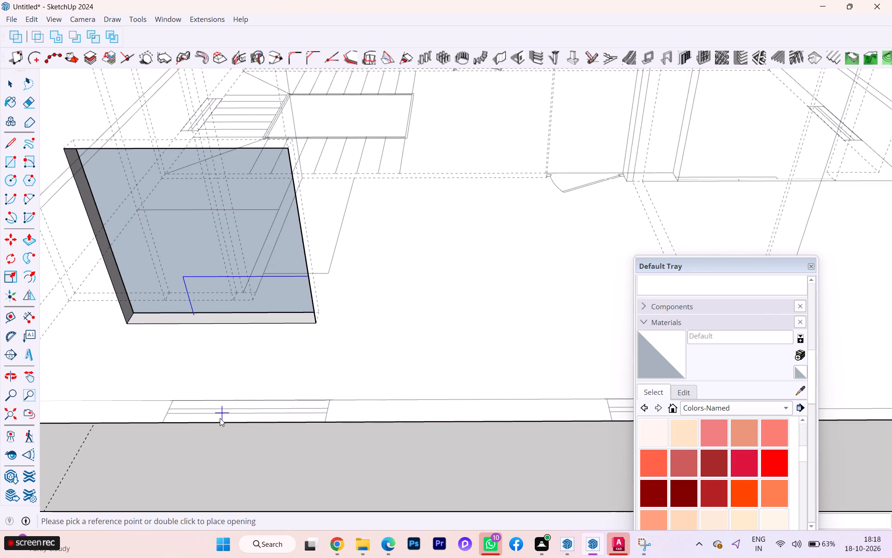
scroll(217, 422, down, 6)
middle_drag(247, 417, 498, 363)
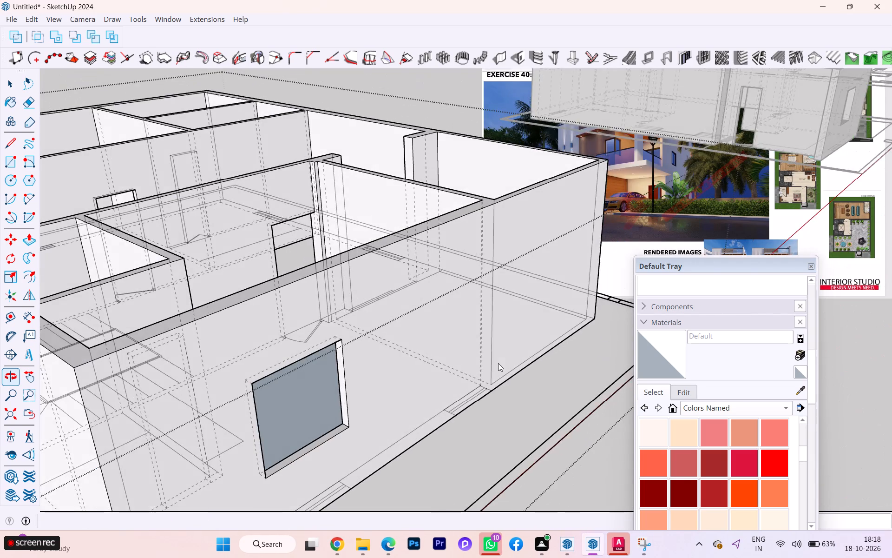
scroll(334, 404, up, 4)
scroll(285, 430, up, 1)
scroll(285, 430, down, 3)
scroll(285, 430, up, 3)
scroll(285, 430, down, 1)
scroll(285, 430, up, 10)
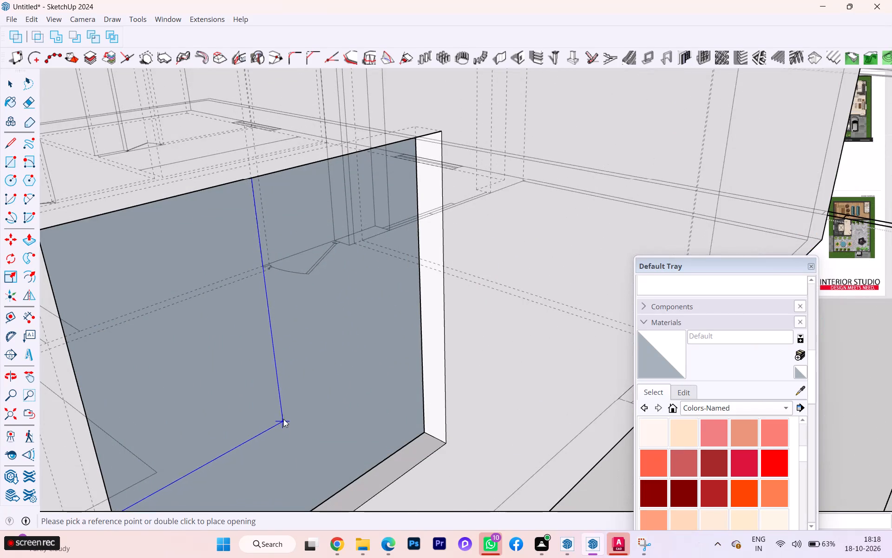
scroll(295, 394, down, 3)
scroll(295, 393, up, 1)
scroll(295, 392, down, 9)
scroll(307, 380, up, 1)
scroll(266, 391, down, 2)
middle_drag(266, 391, 528, 375)
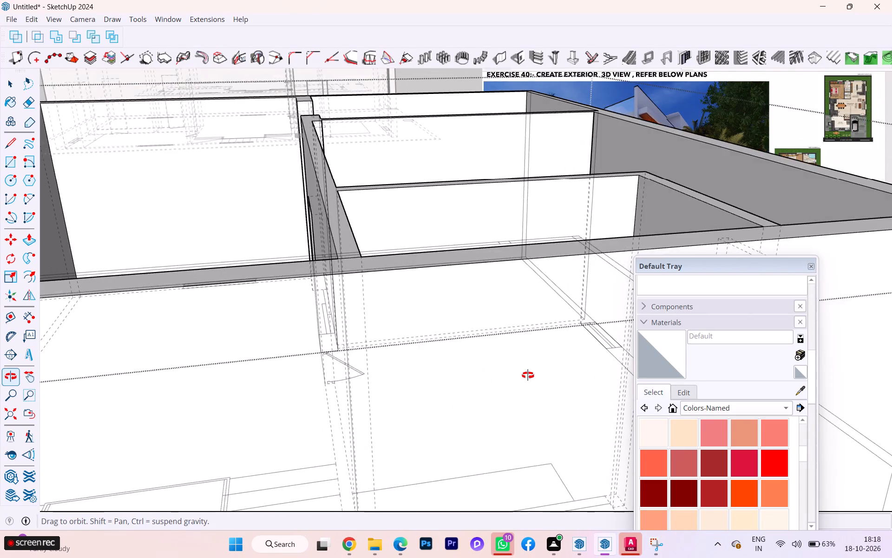
middle_drag(528, 375, 488, 465)
scroll(249, 389, down, 4)
scroll(249, 389, up, 2)
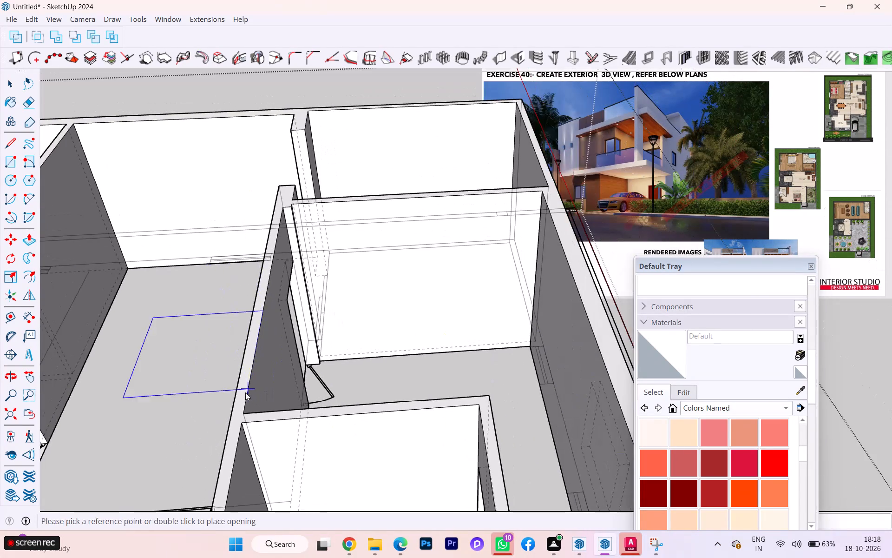
middle_drag(263, 409, 175, 365)
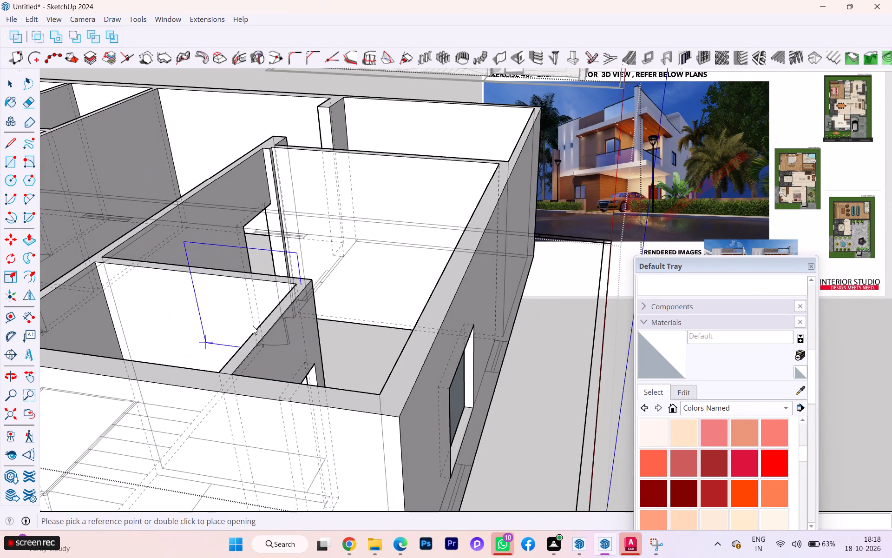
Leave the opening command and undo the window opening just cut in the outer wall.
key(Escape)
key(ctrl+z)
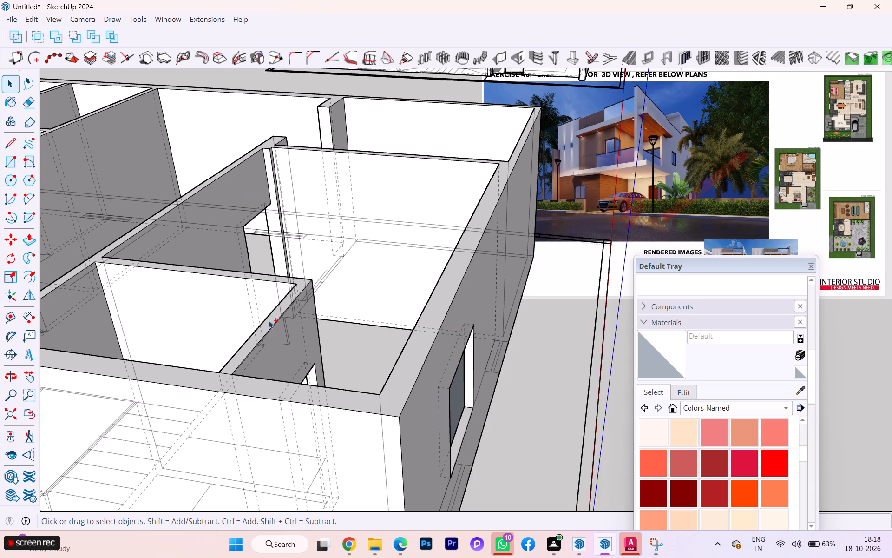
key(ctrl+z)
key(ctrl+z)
Examine the outer wall, its two window marks at the base and the rooms behind them.
scroll(361, 339, down, 3)
middle_drag(402, 380, 325, 424)
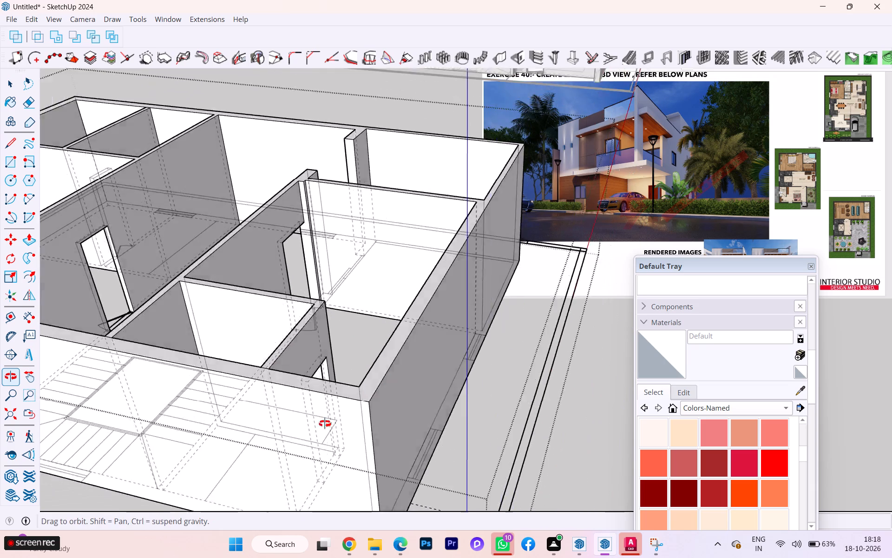
middle_drag(325, 424, 212, 439)
scroll(297, 323, up, 10)
scroll(255, 299, down, 4)
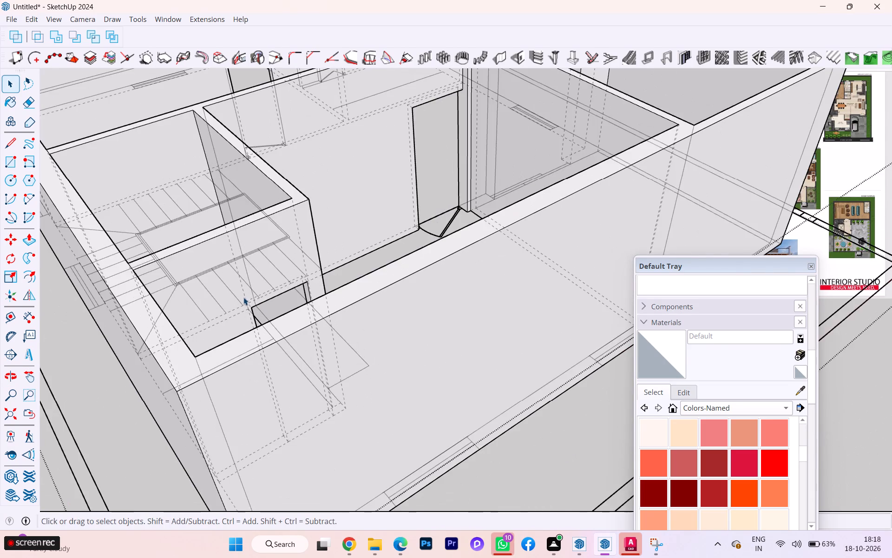
scroll(243, 298, down, 3)
scroll(295, 337, down, 4)
double_click(339, 340)
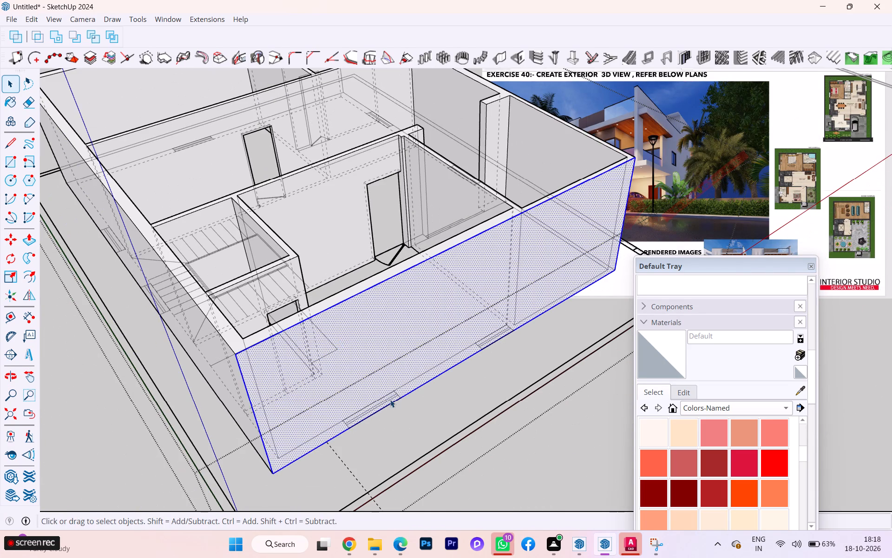
click(390, 399)
middle_drag(388, 396, 327, 381)
middle_drag(483, 310, 468, 405)
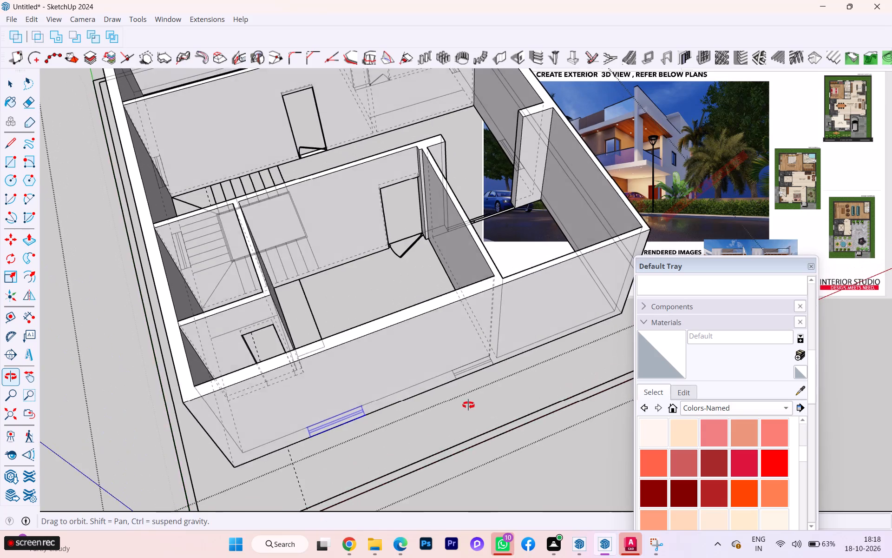
middle_drag(468, 405, 468, 413)
scroll(512, 295, up, 2)
scroll(512, 295, down, 1)
scroll(512, 295, up, 6)
scroll(506, 289, down, 1)
scroll(506, 289, up, 1)
scroll(506, 289, down, 5)
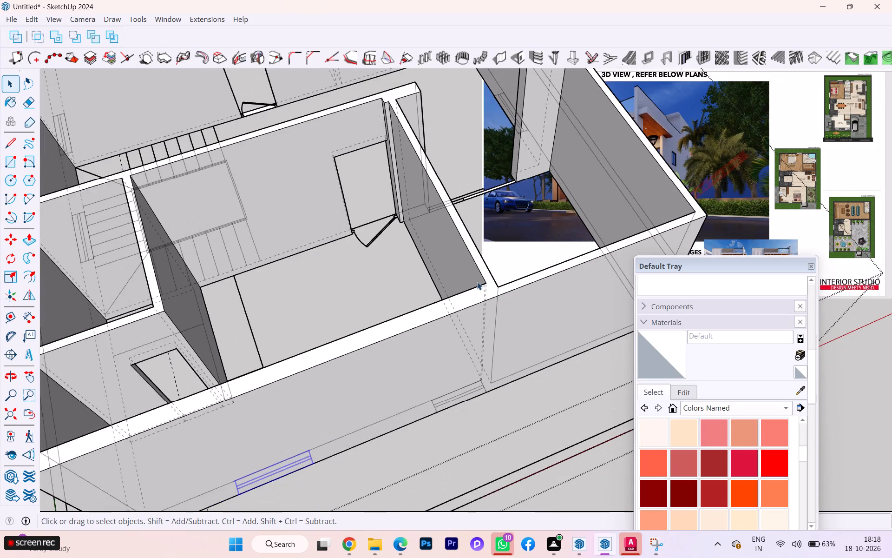
scroll(477, 282, down, 3)
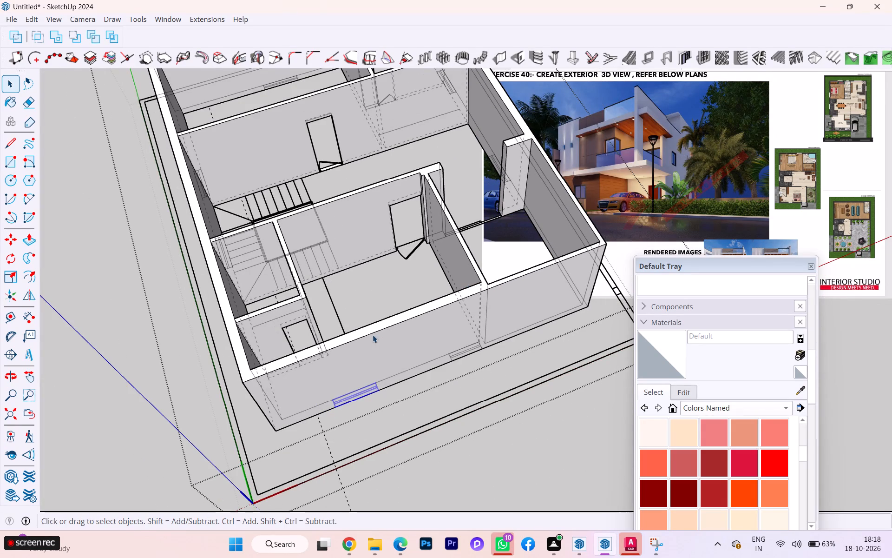
scroll(367, 336, up, 4)
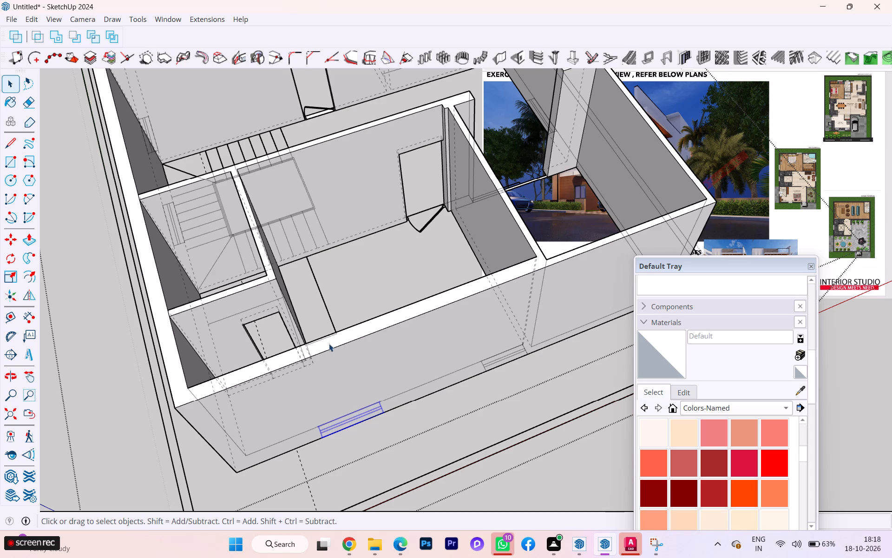
click(396, 440)
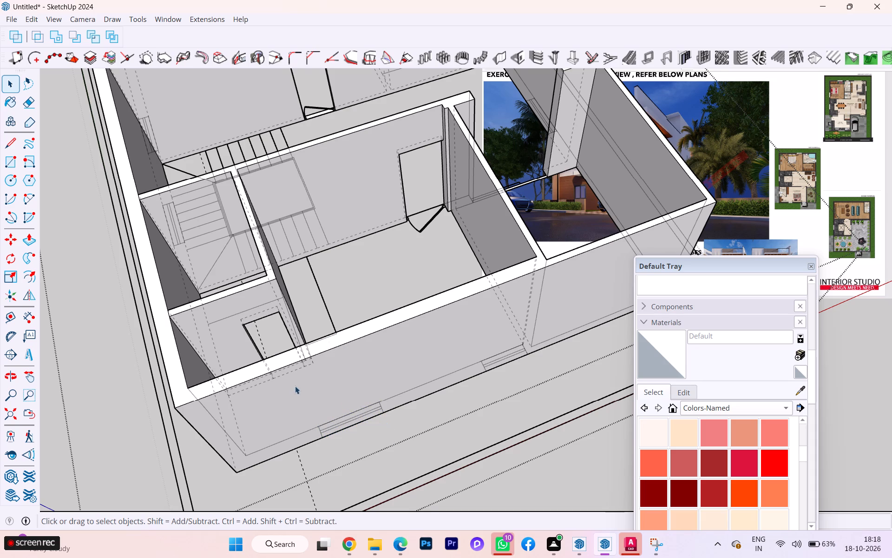
Draw a line across the outer wall's top where the partition meets it, continuing the partition's room-side edge to the outer edge.
middle_drag(289, 378, 263, 325)
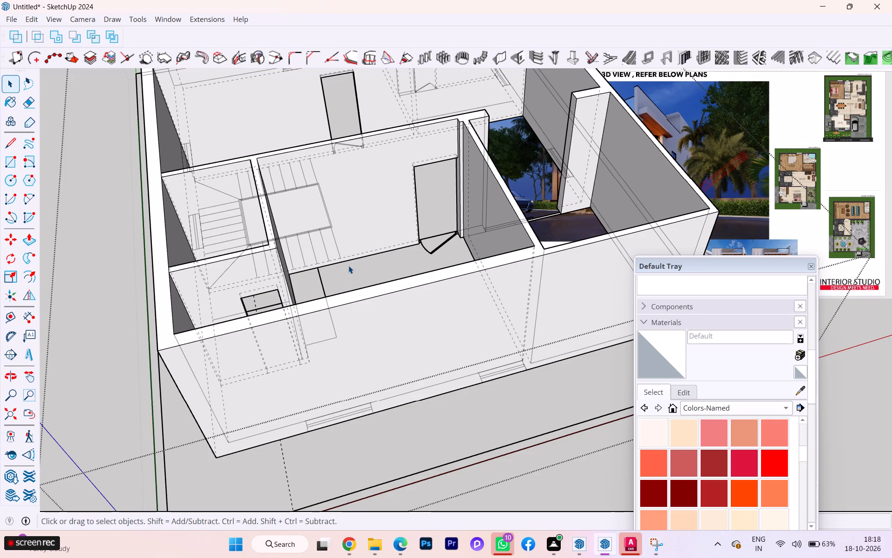
scroll(441, 281, up, 1)
key(l)
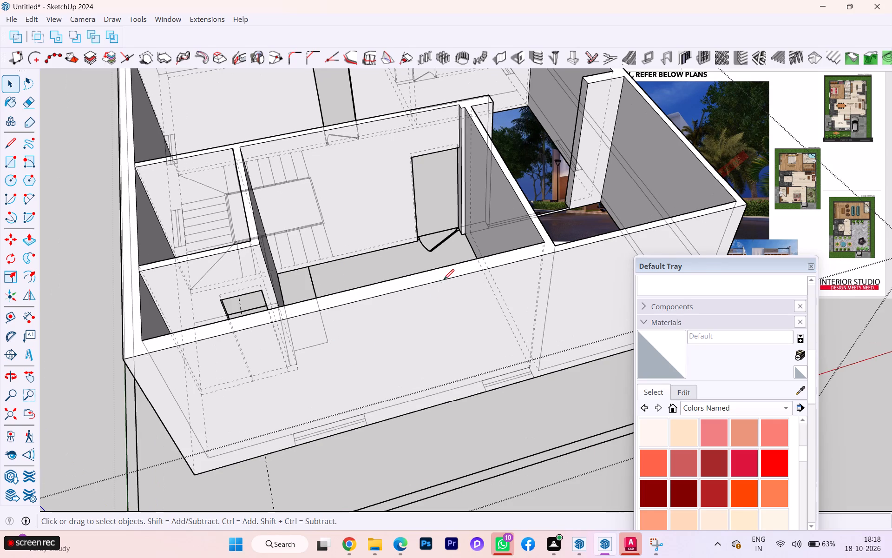
key(Return)
scroll(510, 266, up, 3)
scroll(551, 247, up, 1)
scroll(552, 246, down, 1)
scroll(552, 245, up, 1)
click(550, 237)
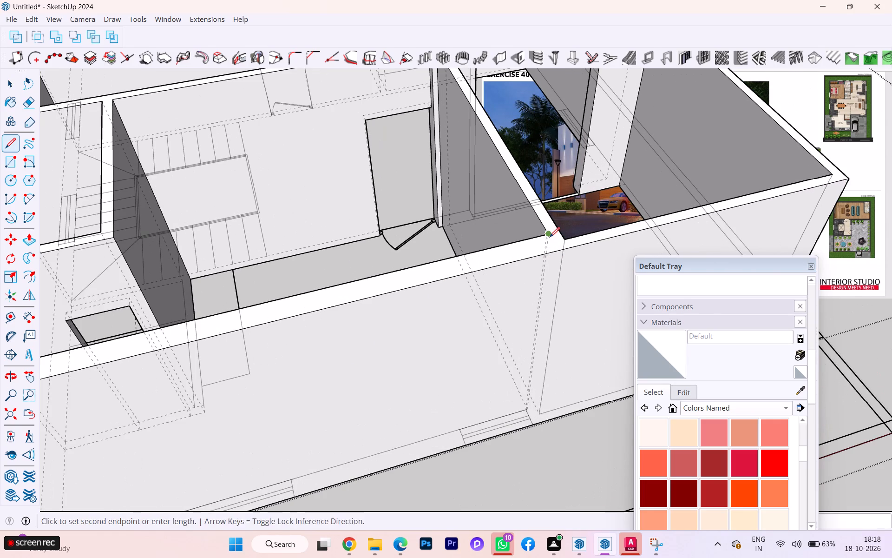
click(555, 252)
key(space)
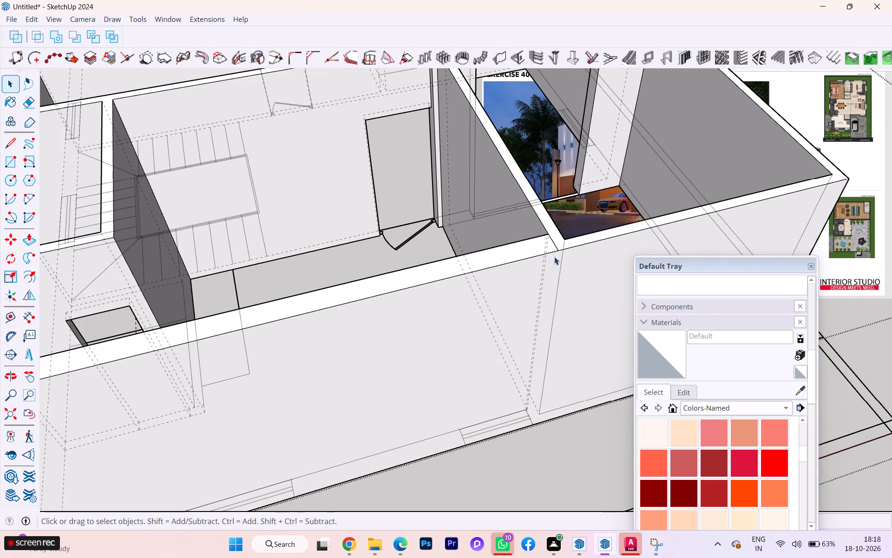
Cut a 4' by 4' window opening, 3' above the base, at the outer wall's window mark nearer the building corner.
scroll(554, 258, down, 2)
scroll(554, 259, up, 2)
scroll(554, 259, down, 1)
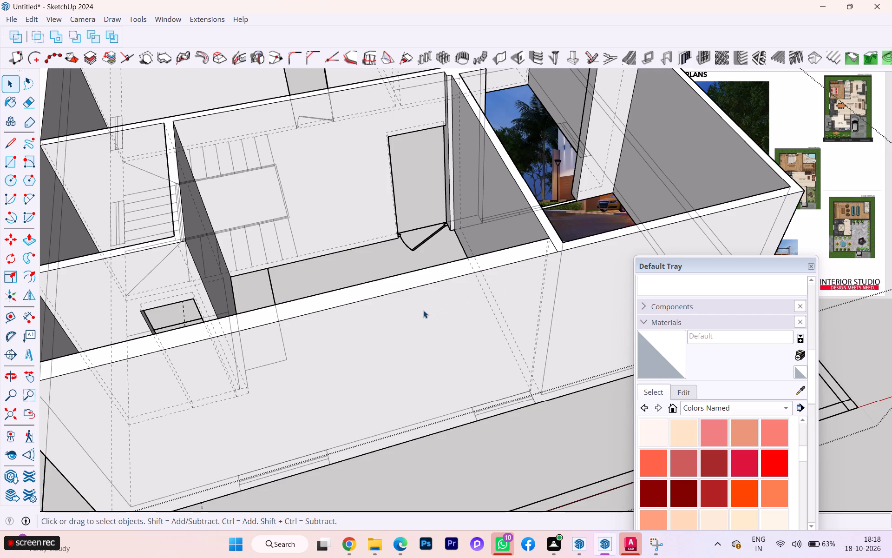
scroll(580, 275, down, 2)
middle_drag(541, 289, 431, 284)
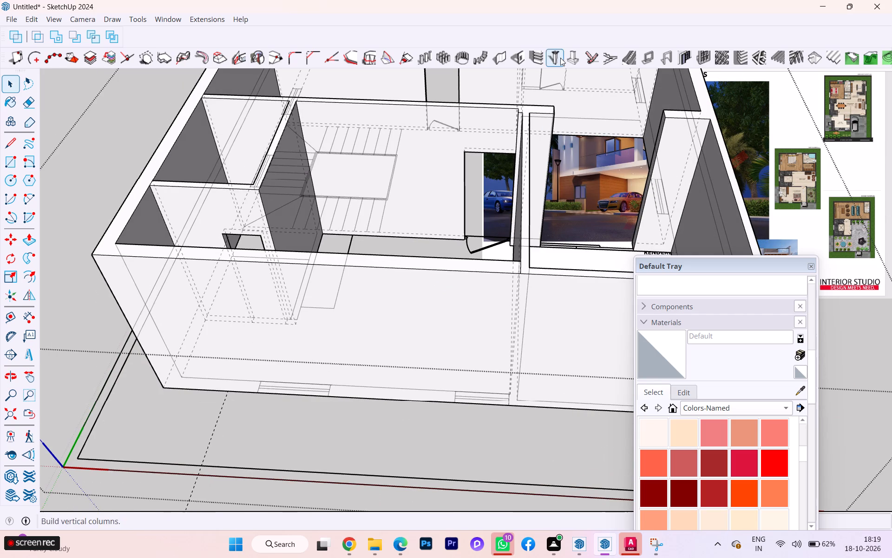
click(524, 52)
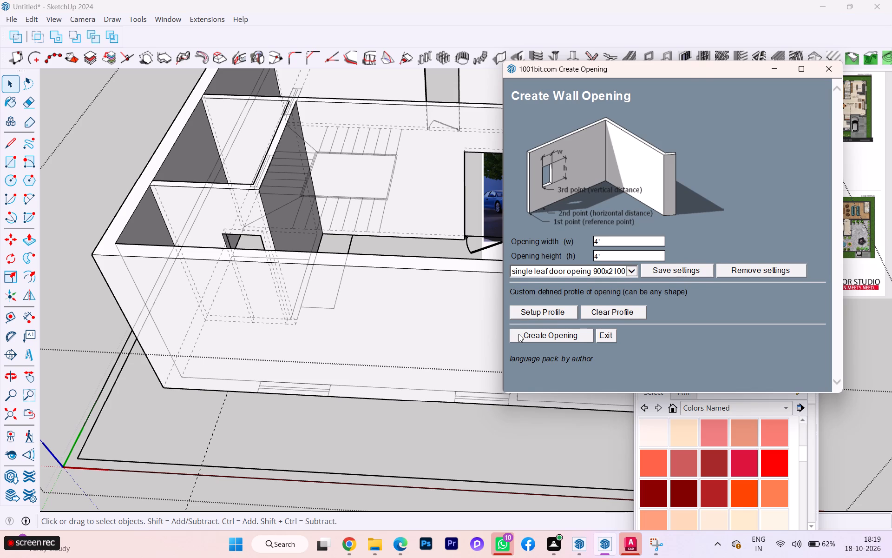
click(518, 334)
scroll(245, 382, up, 1)
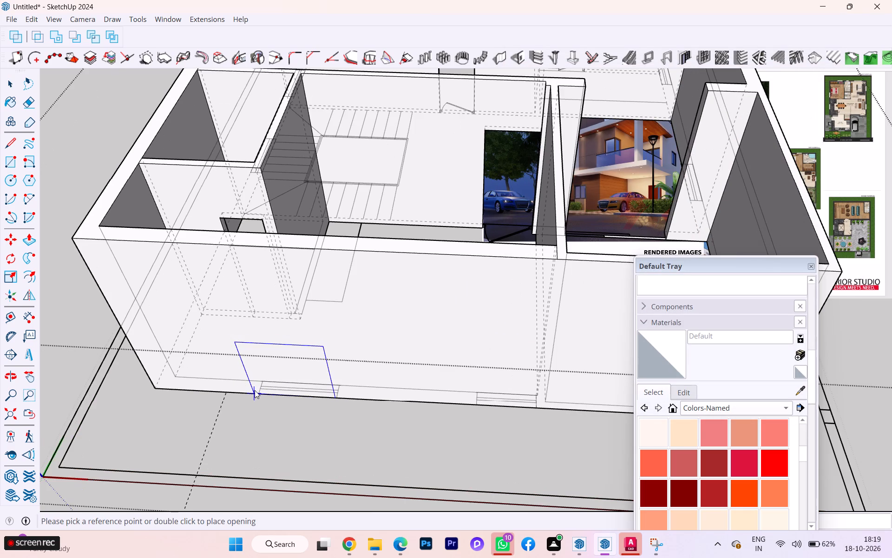
click(256, 391)
click(257, 393)
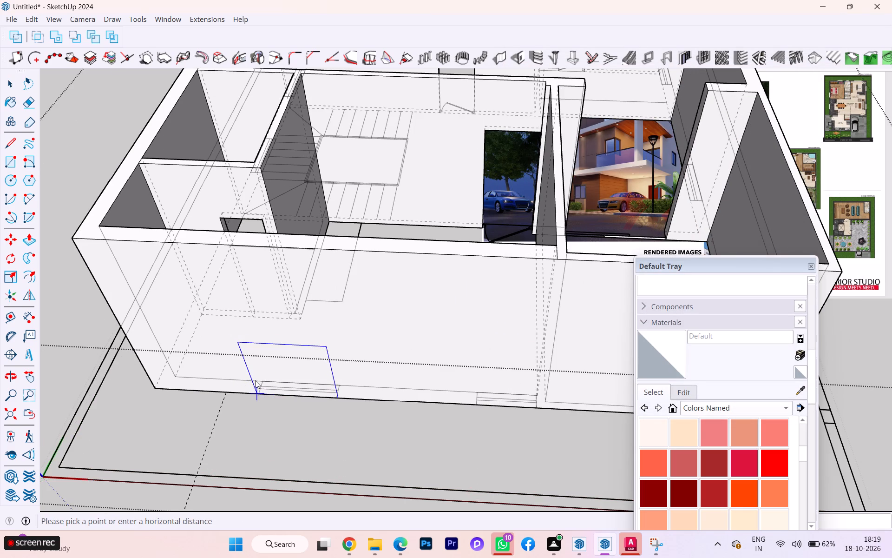
text(3')
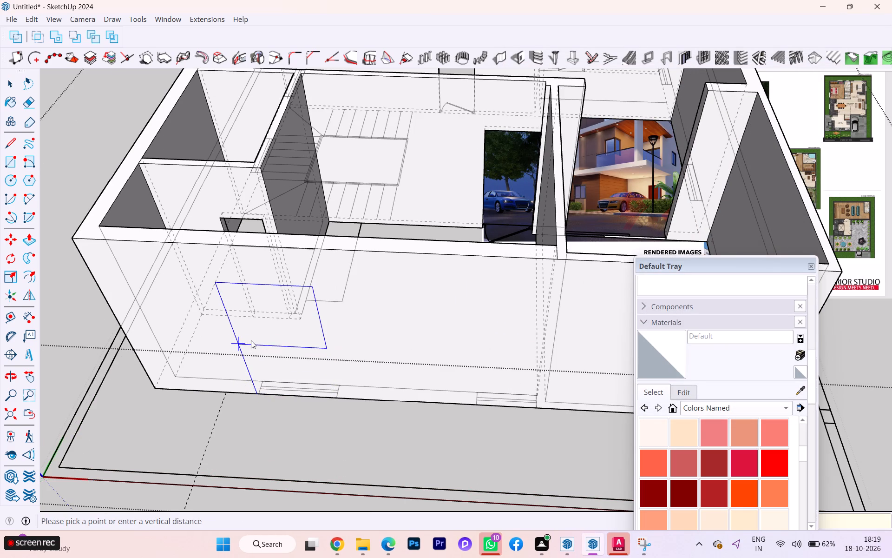
key(Return)
Cut another 4' by 4' window opening, 3' above the base, at the mark in the outer wall beside the staircase.
scroll(294, 305, up, 1)
scroll(295, 305, down, 2)
scroll(307, 345, up, 2)
scroll(307, 345, down, 1)
scroll(307, 342, up, 1)
middle_drag(345, 301, 585, 271)
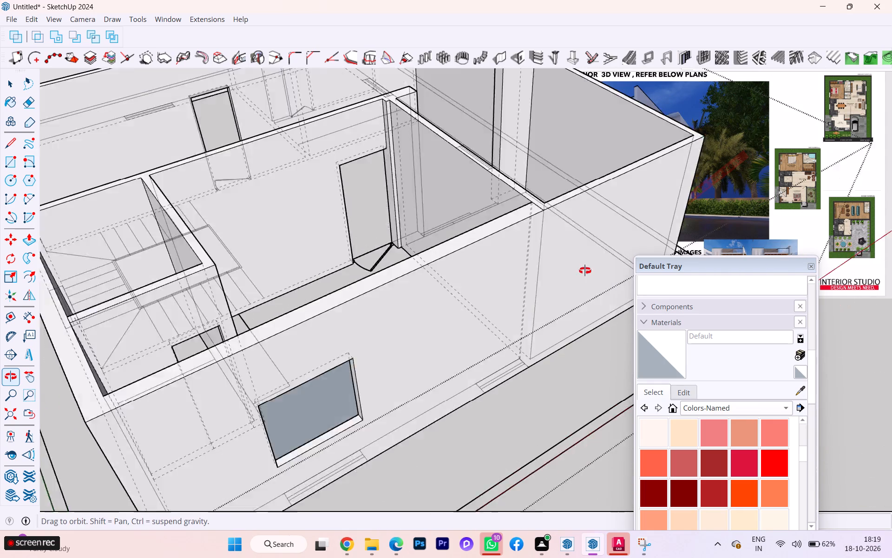
middle_drag(585, 271, 586, 270)
scroll(308, 420, up, 2)
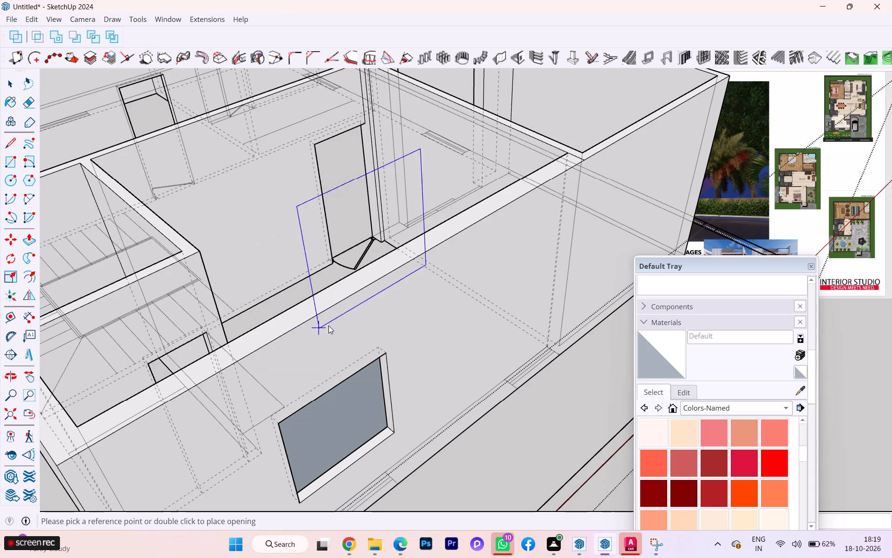
scroll(328, 325, down, 1)
scroll(328, 325, up, 1)
scroll(238, 354, down, 3)
scroll(238, 357, up, 1)
scroll(239, 357, down, 2)
scroll(314, 320, down, 1)
scroll(315, 320, up, 1)
scroll(315, 320, down, 3)
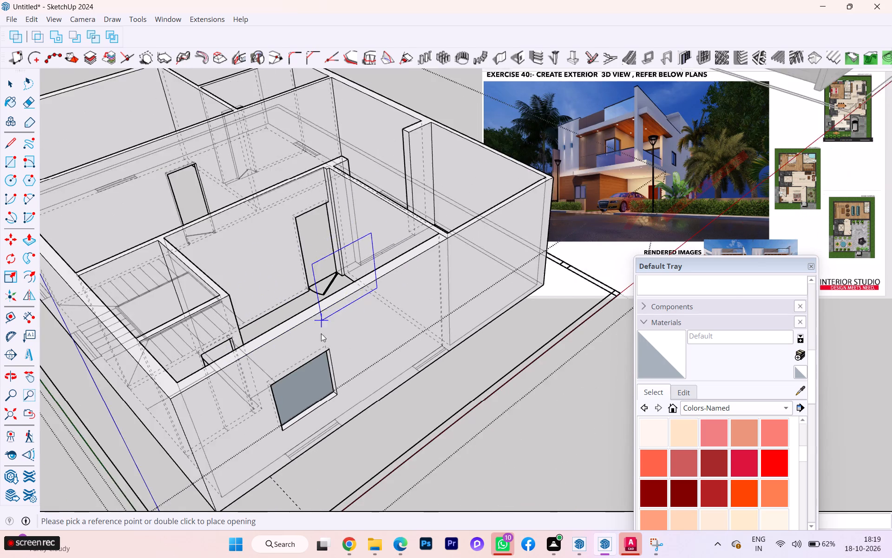
scroll(321, 333, down, 1)
scroll(315, 342, up, 1)
scroll(311, 346, down, 2)
scroll(206, 379, down, 1)
middle_drag(210, 377, 413, 334)
scroll(214, 466, up, 7)
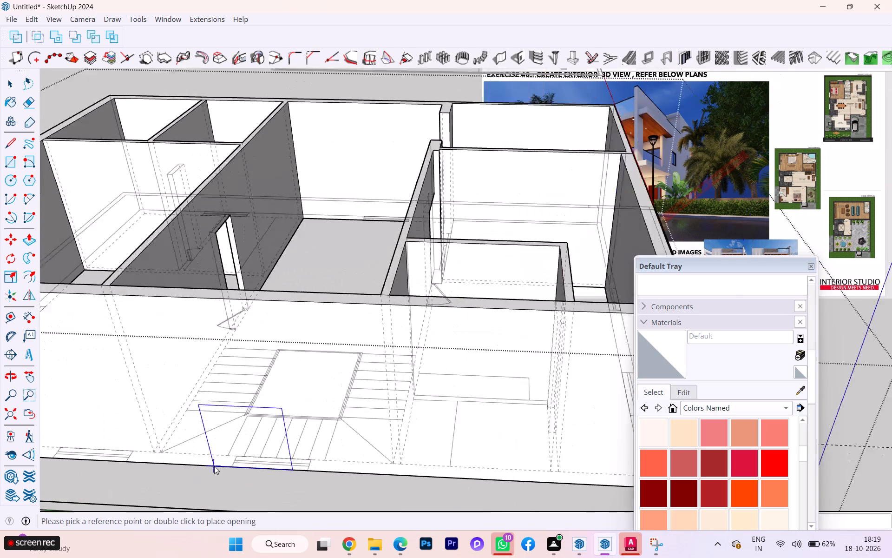
scroll(236, 469, up, 1)
scroll(236, 469, down, 1)
scroll(236, 469, up, 2)
scroll(236, 469, down, 3)
scroll(236, 469, up, 1)
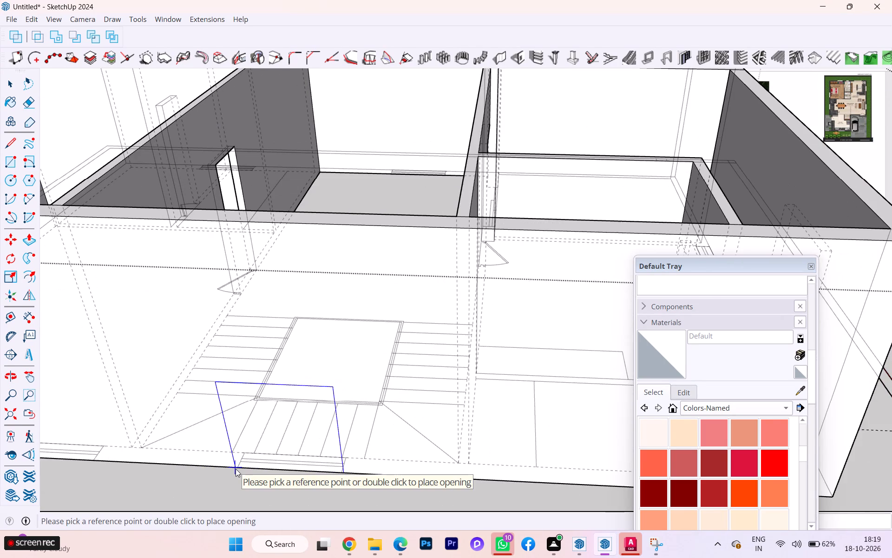
click(236, 469)
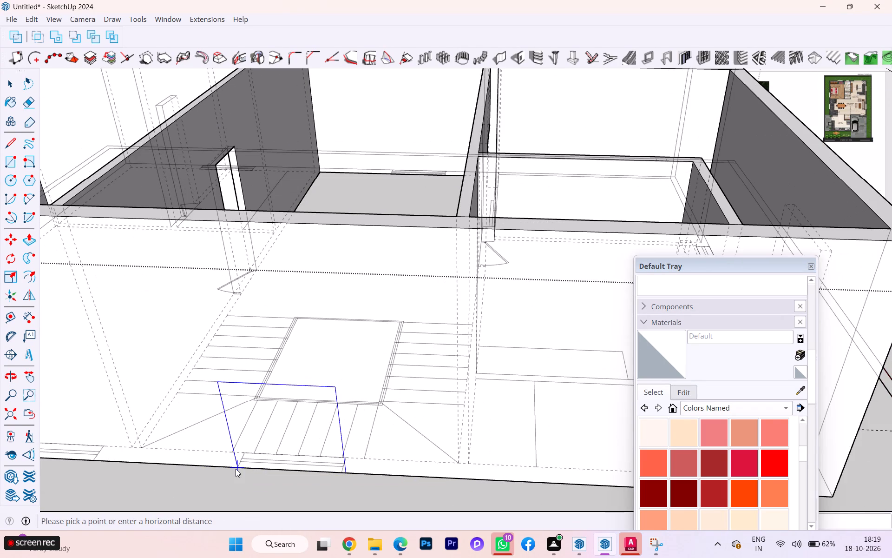
scroll(239, 468, up, 8)
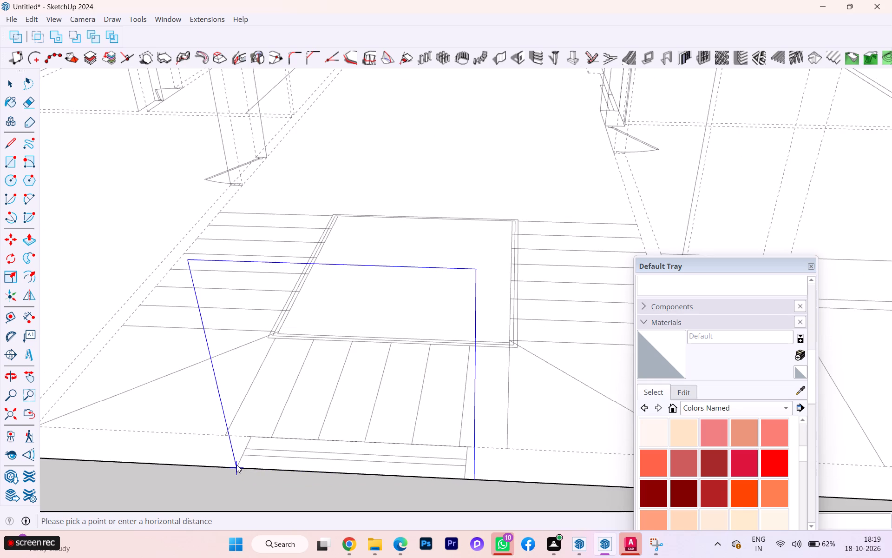
click(236, 465)
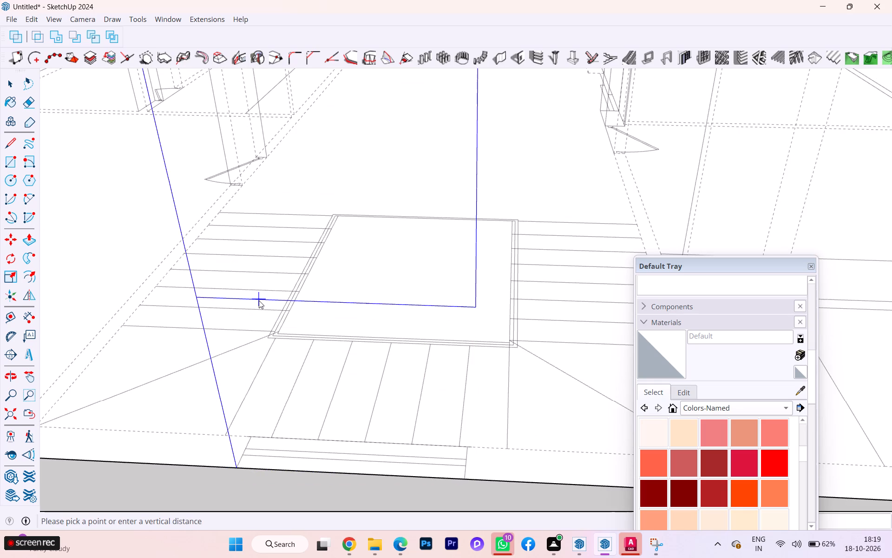
text(3')
key(Return)
Cut a matching window opening 3' above the base at the same wall's other mark, in the room next to the staircase.
scroll(353, 291, down, 8)
scroll(409, 313, up, 1)
scroll(474, 318, down, 2)
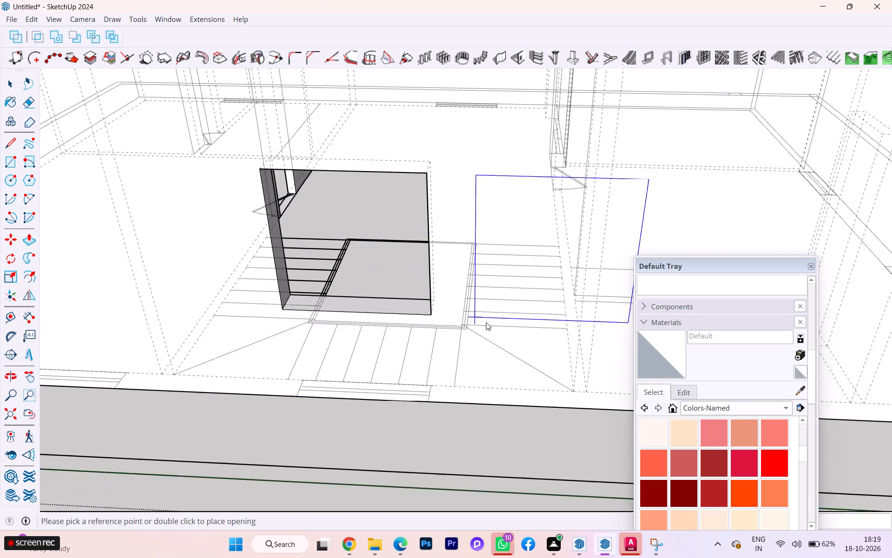
scroll(502, 337, down, 3)
scroll(313, 347, down, 2)
scroll(356, 353, down, 2)
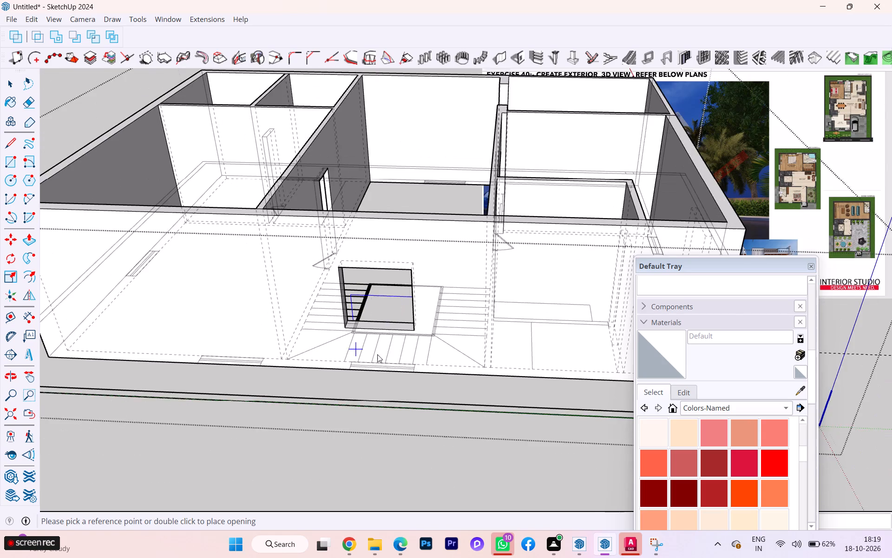
scroll(377, 354, down, 1)
scroll(278, 369, up, 2)
scroll(239, 365, up, 5)
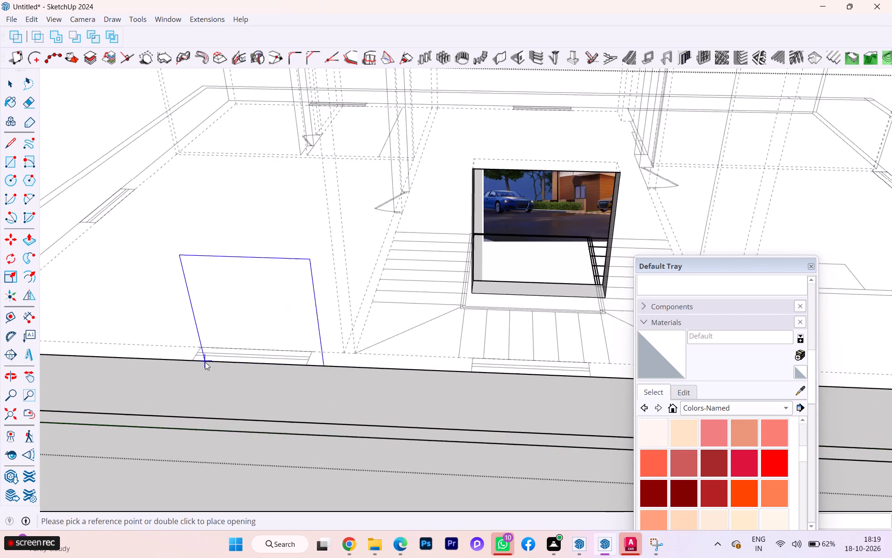
scroll(196, 362, up, 1)
scroll(196, 362, down, 1)
scroll(188, 357, up, 2)
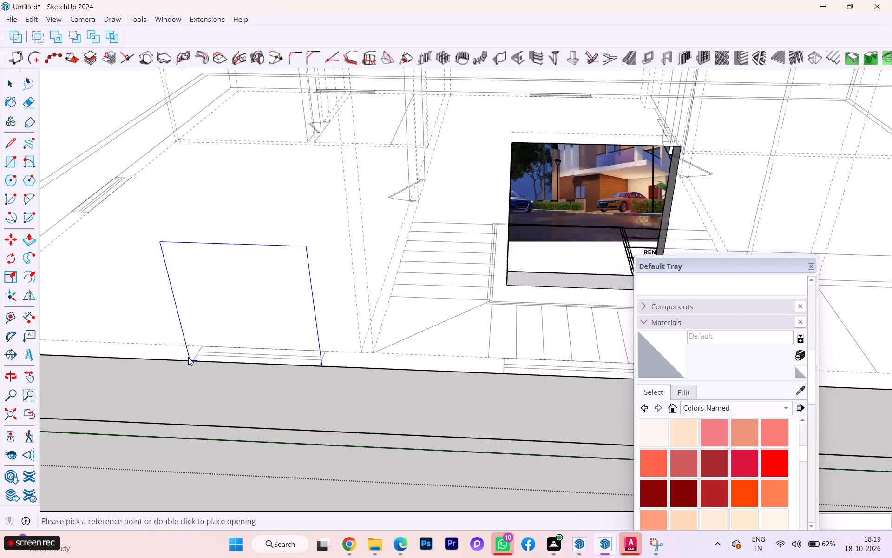
scroll(188, 357, up, 4)
click(193, 365)
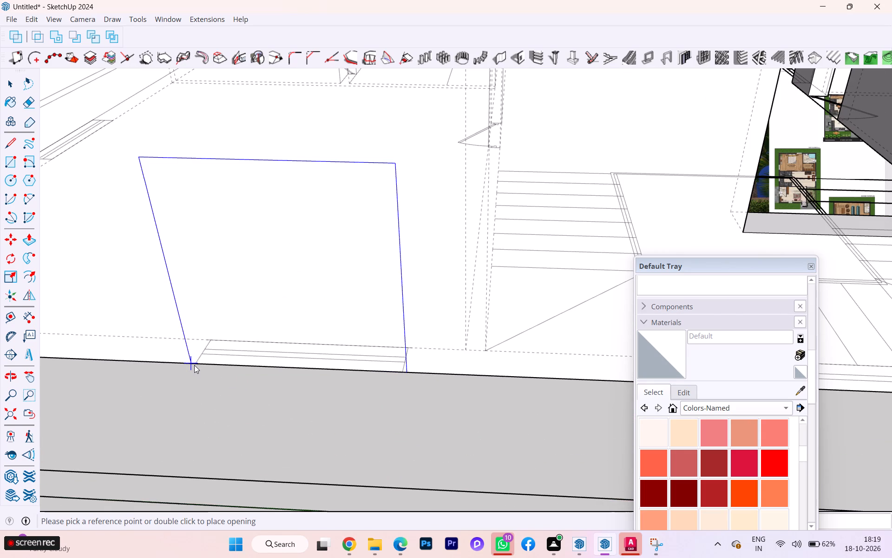
click(197, 363)
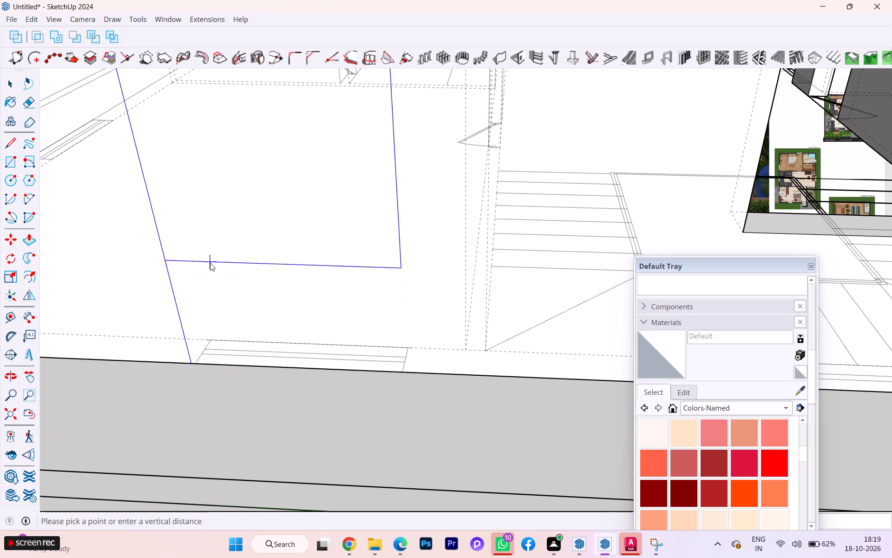
text(3')
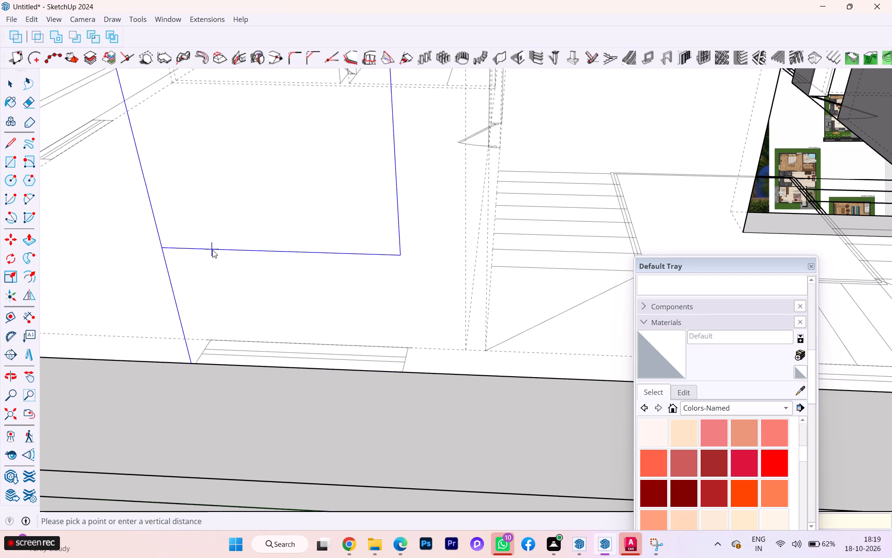
key(Return)
Cut a matching window opening 3' above the base at the corner room's mark in the adjoining outer wall.
scroll(298, 279, down, 1)
scroll(307, 286, up, 3)
scroll(316, 297, down, 3)
scroll(330, 314, up, 1)
scroll(330, 315, down, 4)
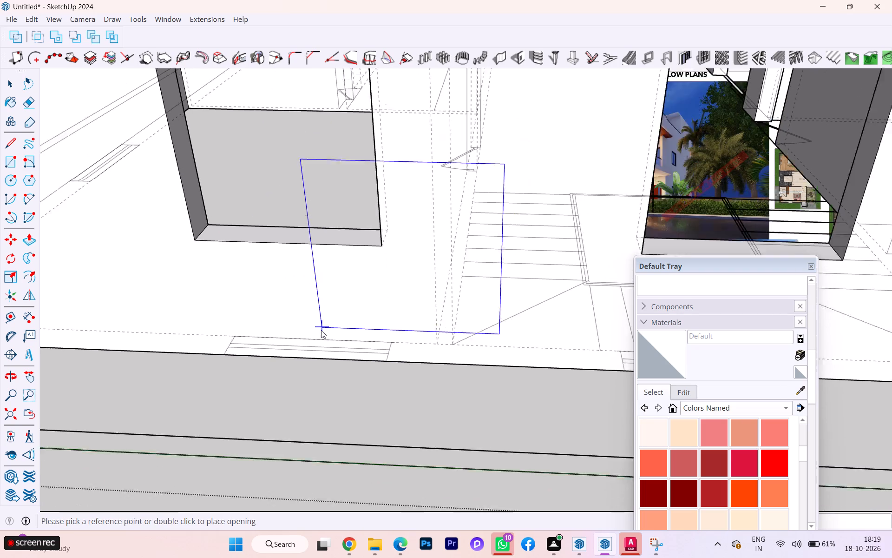
scroll(321, 330, down, 8)
scroll(311, 349, up, 1)
scroll(311, 349, down, 1)
scroll(205, 348, down, 2)
middle_drag(237, 349, 516, 323)
scroll(453, 332, up, 2)
scroll(347, 348, down, 1)
middle_drag(346, 348, 503, 347)
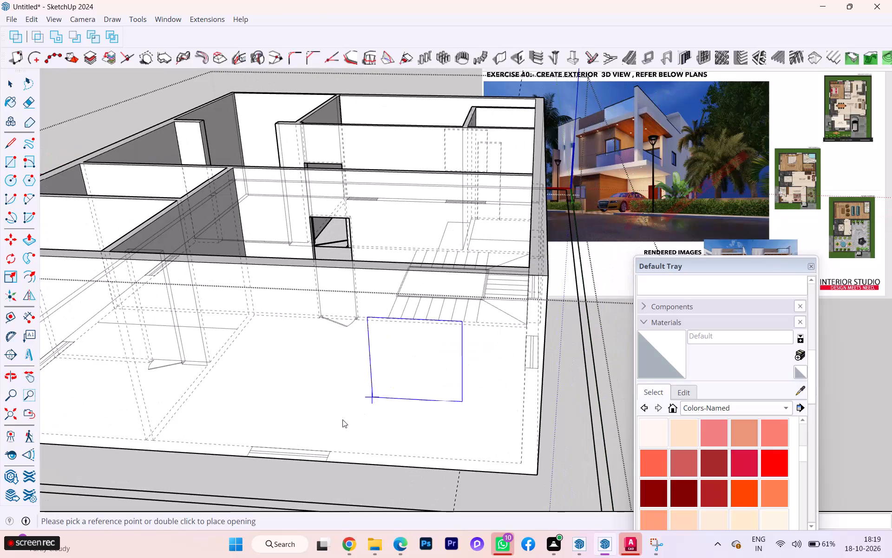
scroll(274, 450, up, 3)
click(239, 458)
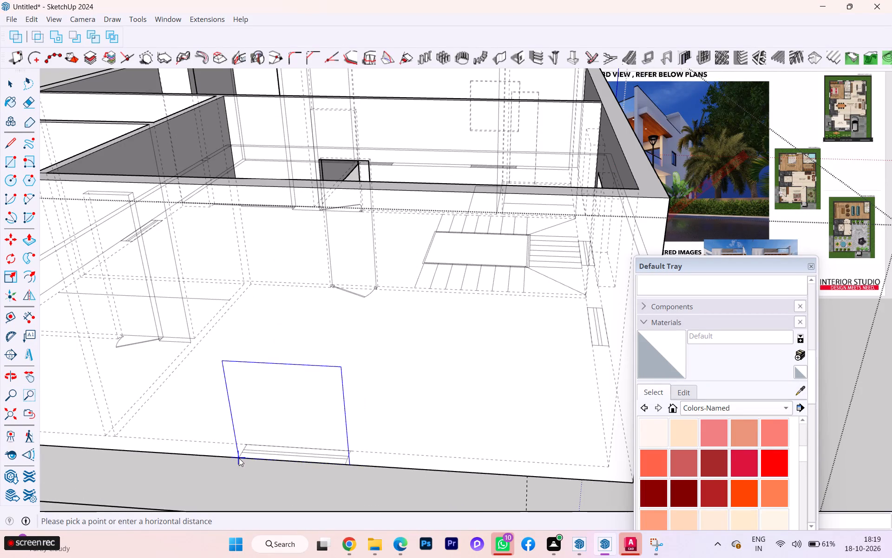
click(239, 459)
key(3)
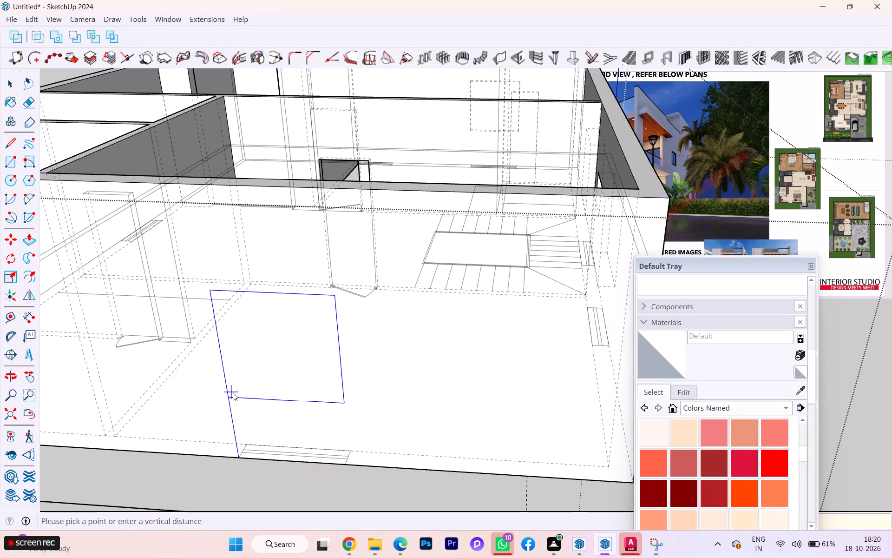
key(apostrophe)
key(Return)
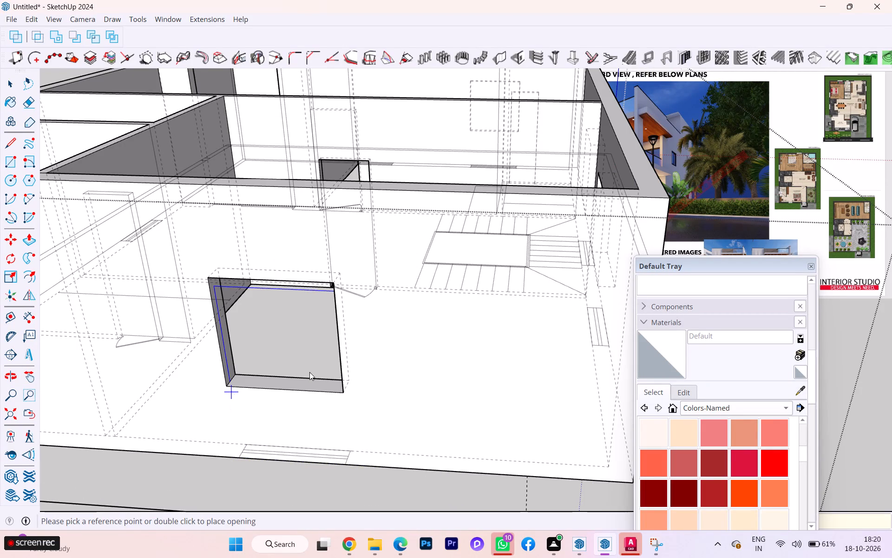
Examine the next outer wall and its base window mark where a partition meets it, and leave the opening command.
scroll(449, 355, down, 2)
scroll(379, 343, down, 3)
scroll(339, 349, down, 2)
scroll(327, 359, up, 3)
scroll(326, 359, down, 1)
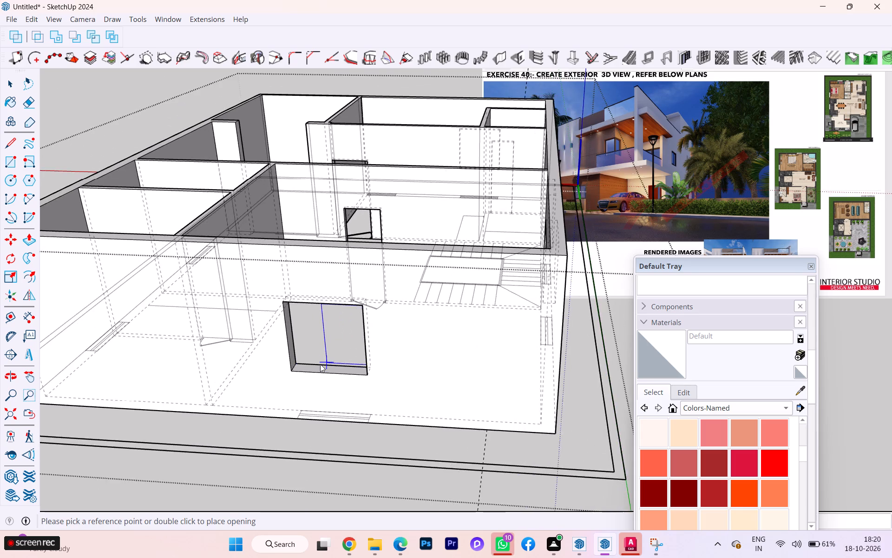
scroll(320, 364, down, 1)
middle_drag(262, 372, 386, 352)
scroll(252, 375, down, 3)
middle_drag(192, 387, 444, 350)
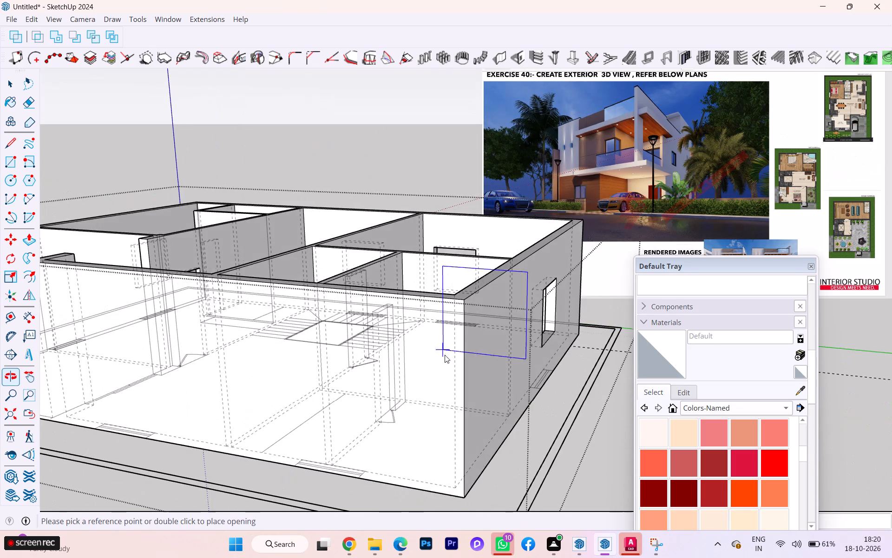
scroll(321, 465, up, 5)
scroll(321, 479, down, 1)
scroll(321, 479, up, 4)
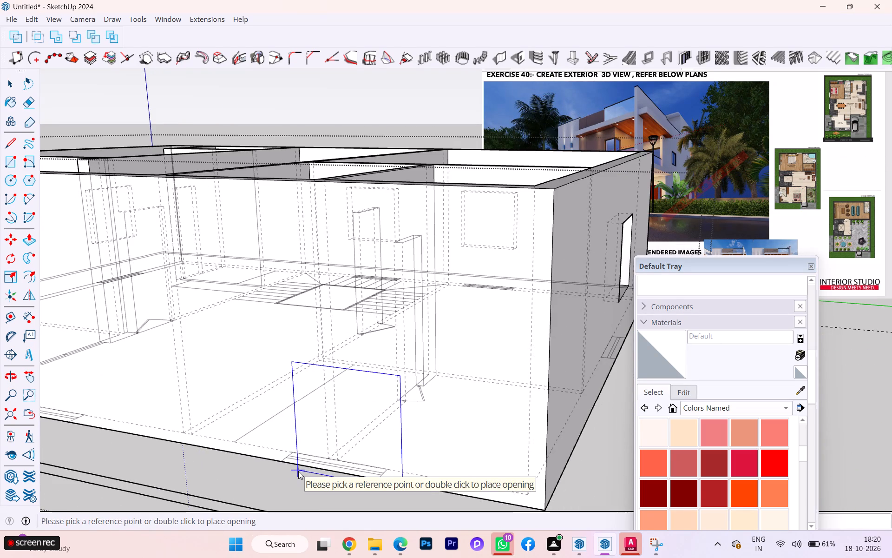
scroll(298, 471, up, 6)
scroll(292, 458, down, 1)
scroll(292, 458, up, 2)
scroll(292, 458, down, 2)
scroll(292, 458, up, 1)
scroll(267, 457, down, 1)
scroll(231, 428, down, 2)
scroll(231, 427, up, 2)
scroll(231, 427, down, 2)
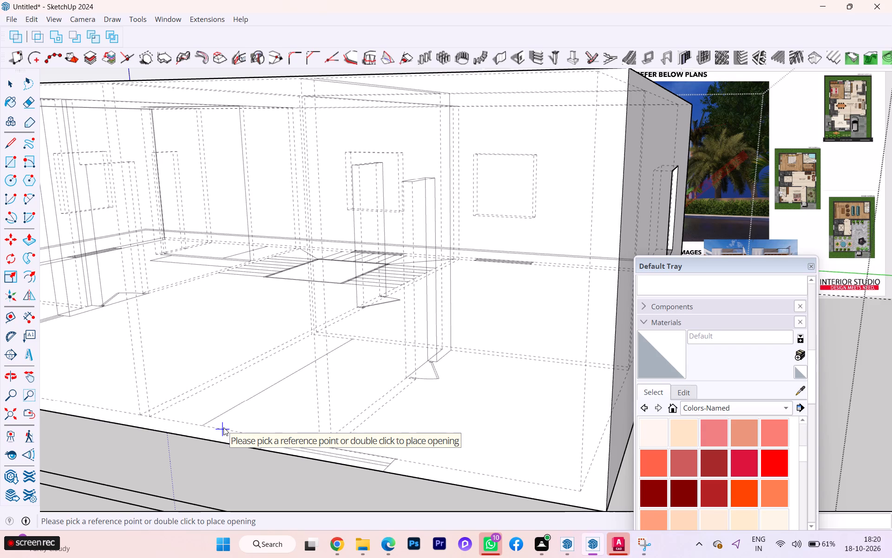
key(space)
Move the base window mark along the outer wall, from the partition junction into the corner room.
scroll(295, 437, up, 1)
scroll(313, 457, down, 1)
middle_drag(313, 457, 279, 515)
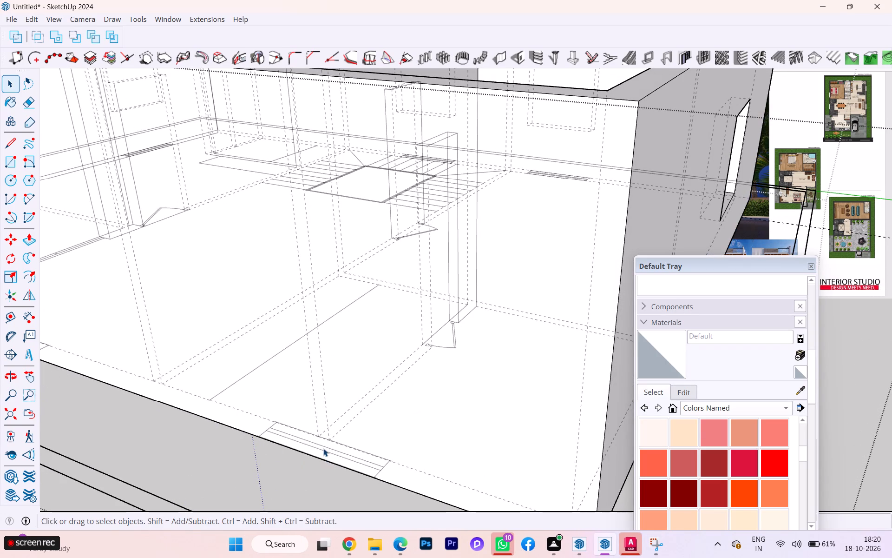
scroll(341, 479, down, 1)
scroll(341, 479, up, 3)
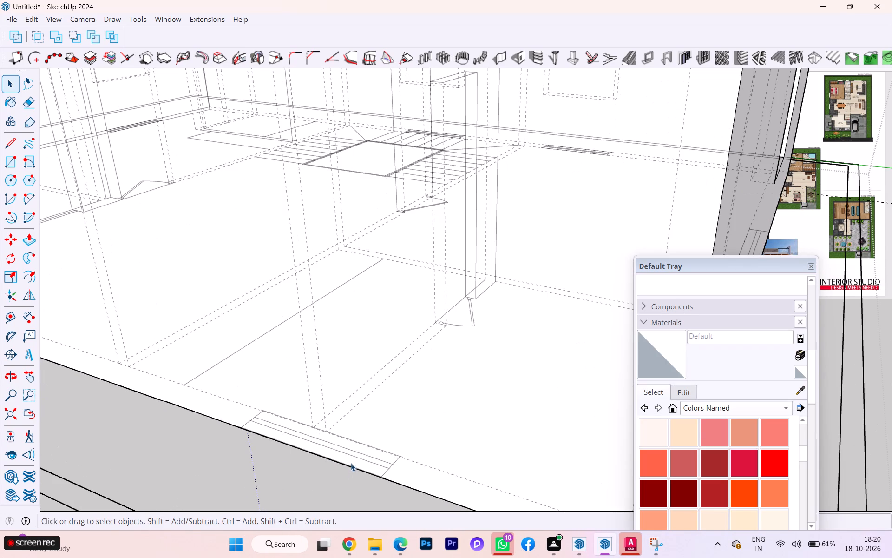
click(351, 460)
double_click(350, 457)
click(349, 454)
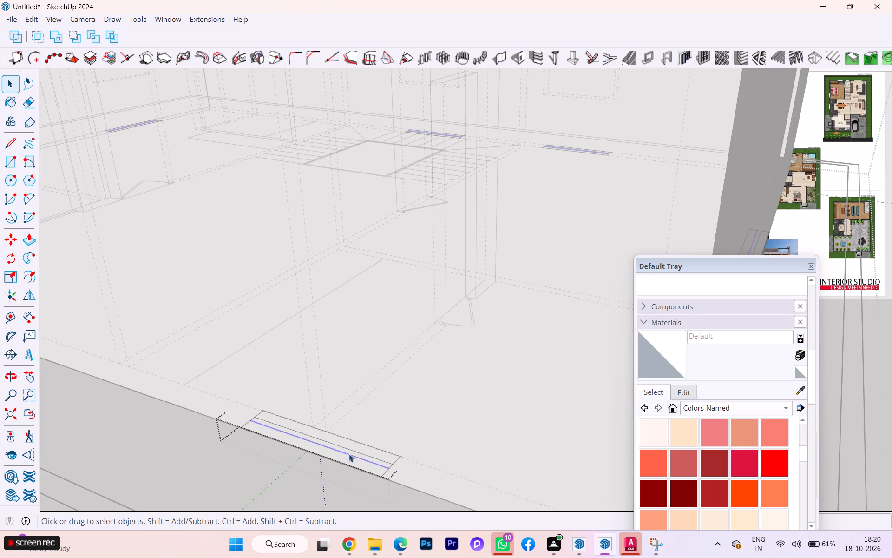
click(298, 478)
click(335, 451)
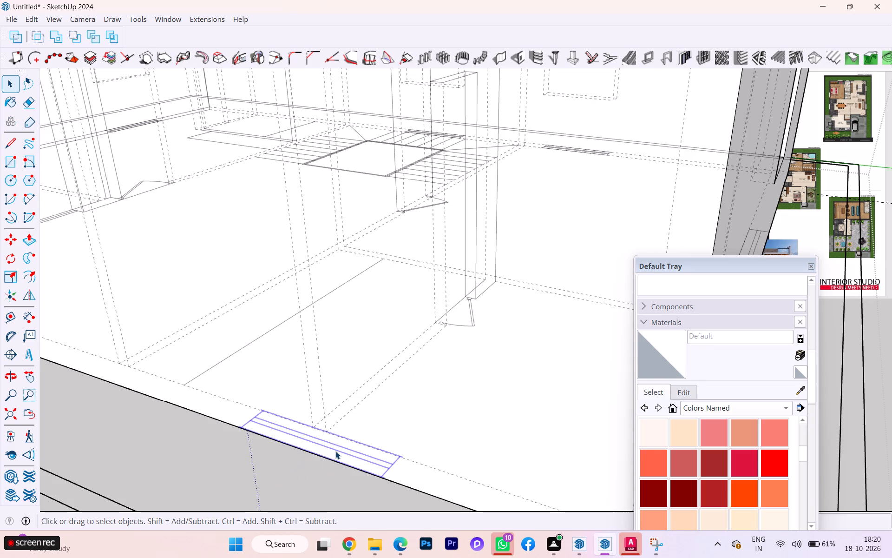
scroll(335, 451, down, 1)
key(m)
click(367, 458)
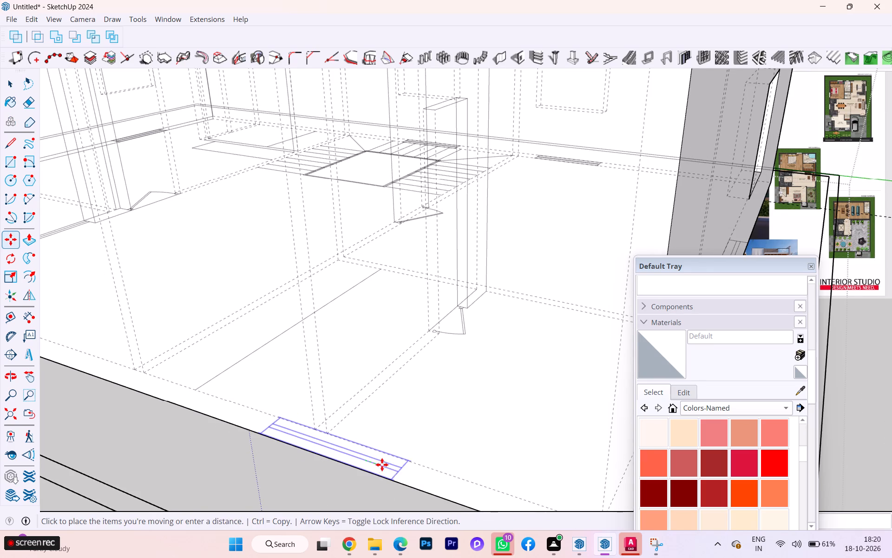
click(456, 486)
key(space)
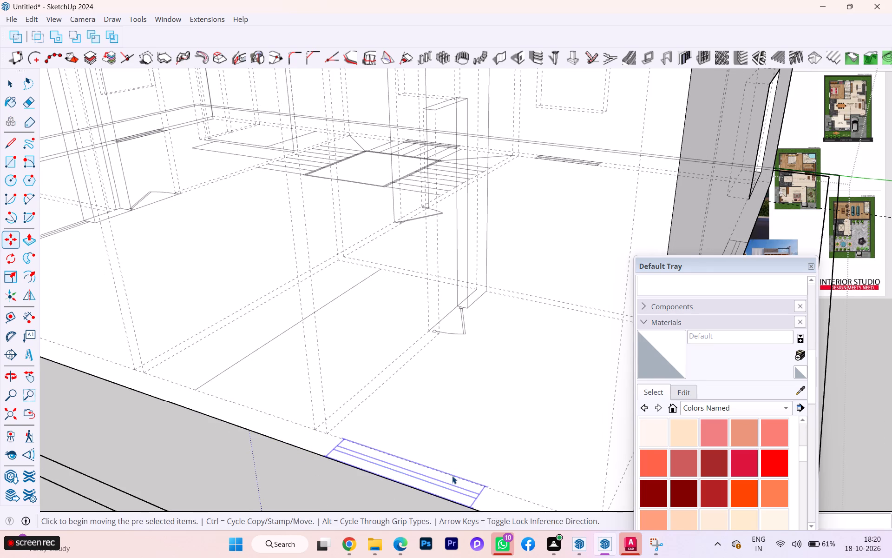
Switch to AutoCAD and examine the first-floor plan's window positions around the master bedroom, toilet and walk-in wardrobe.
scroll(265, 396, down, 3)
scroll(265, 396, up, 5)
scroll(265, 396, down, 2)
scroll(219, 390, down, 3)
scroll(219, 390, up, 1)
scroll(219, 390, down, 1)
middle_drag(218, 390, 331, 467)
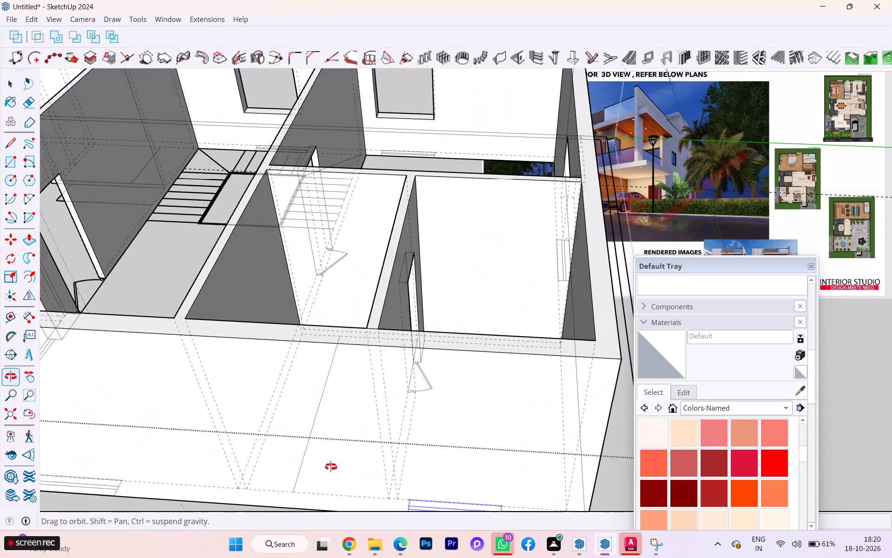
middle_drag(331, 467, 332, 466)
scroll(192, 385, down, 5)
scroll(188, 376, up, 1)
scroll(188, 376, down, 1)
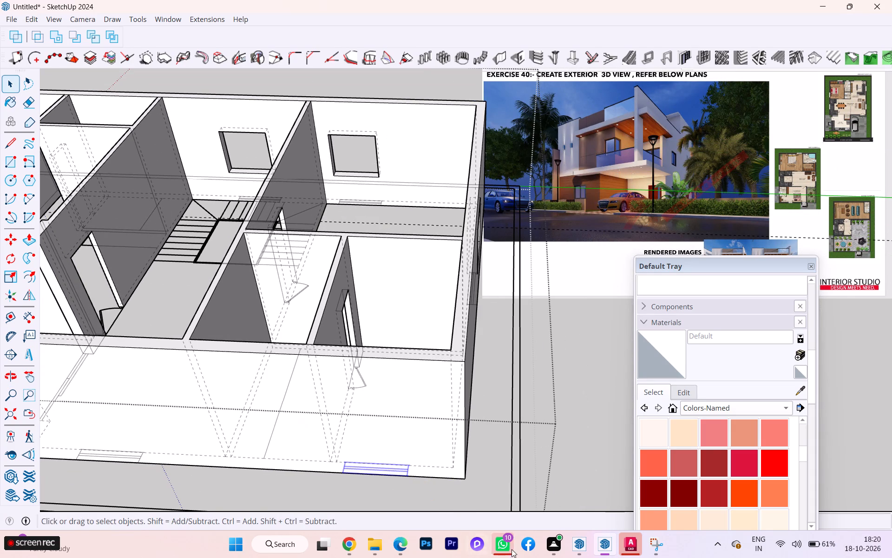
click(616, 499)
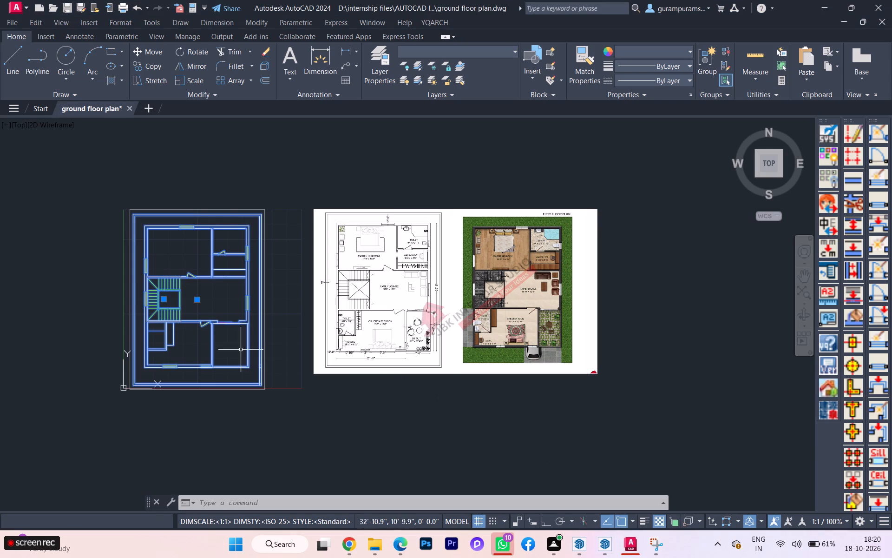
scroll(198, 280, up, 3)
scroll(200, 275, down, 3)
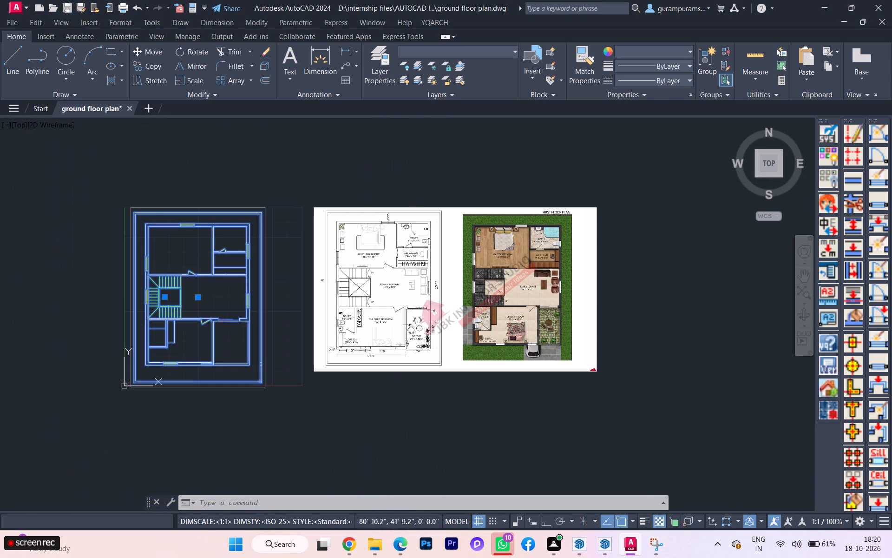
scroll(425, 235, up, 3)
scroll(438, 238, down, 1)
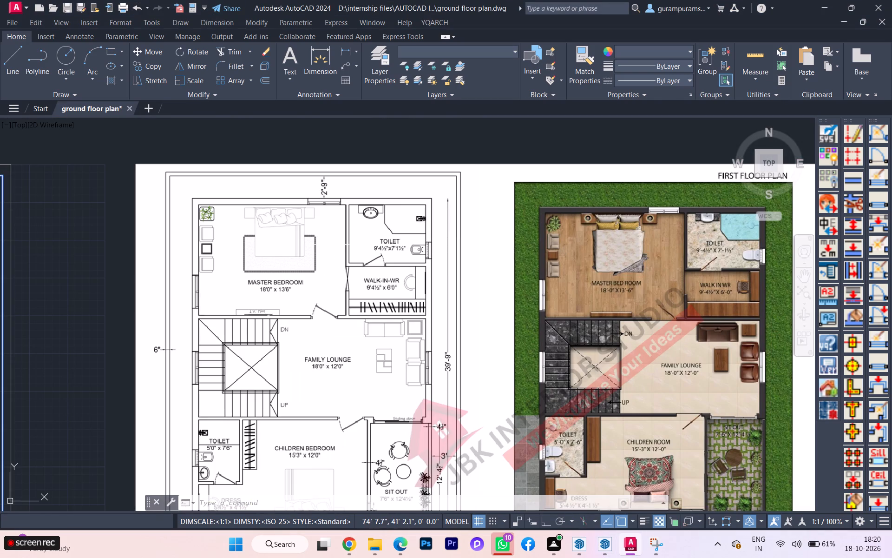
scroll(294, 248, down, 1)
scroll(294, 248, up, 2)
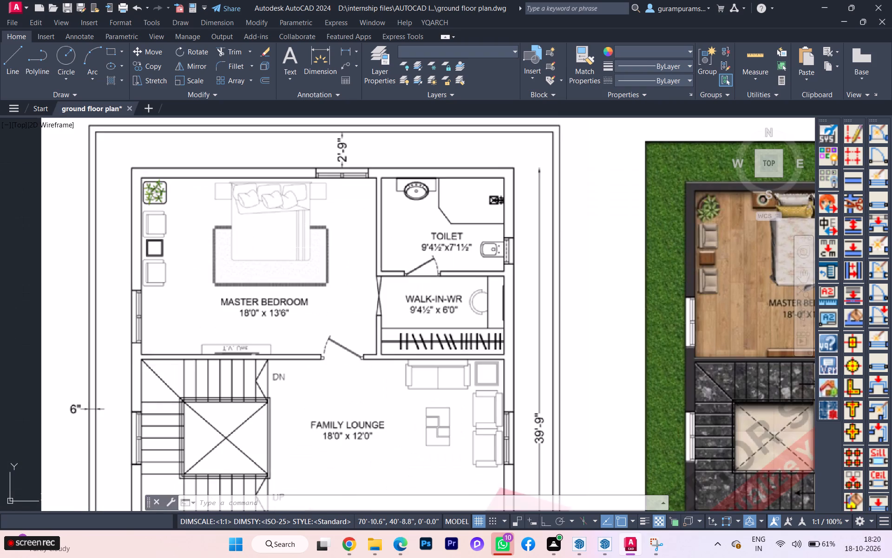
scroll(294, 248, down, 2)
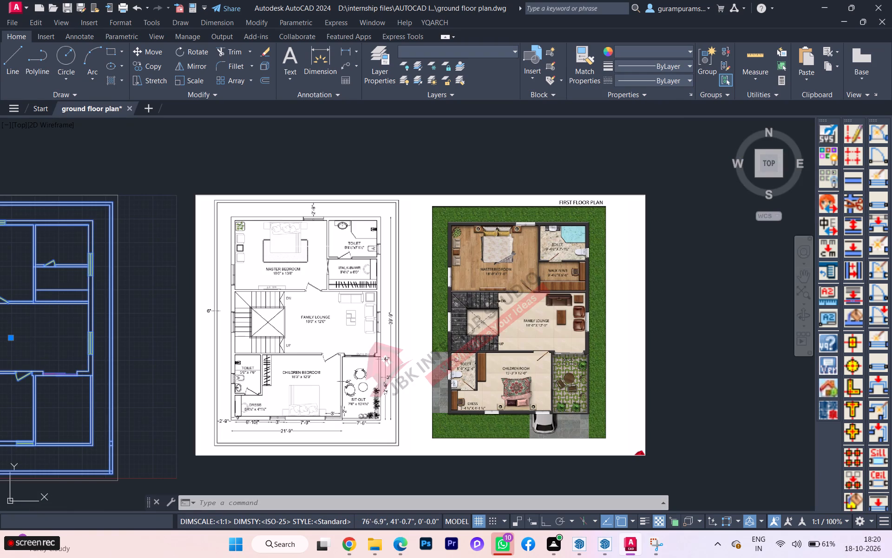
scroll(417, 243, down, 1)
scroll(349, 243, up, 2)
scroll(236, 227, down, 2)
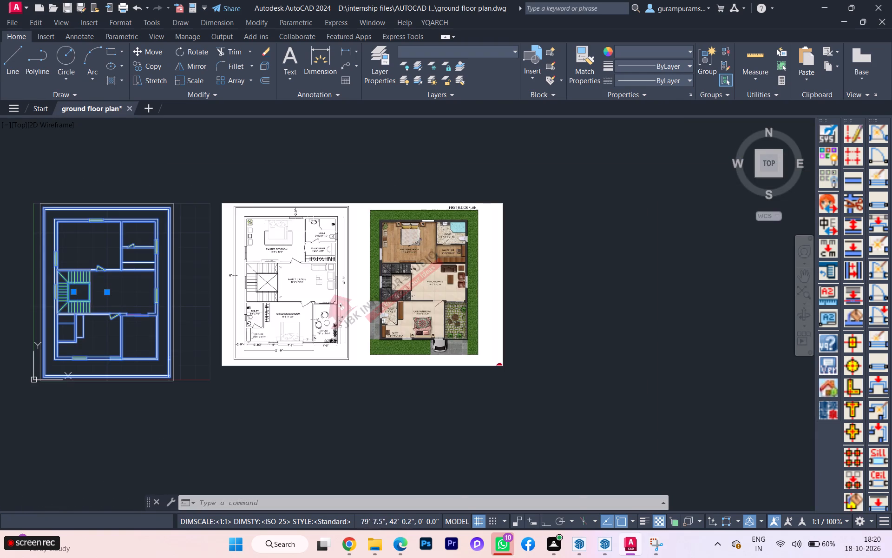
scroll(252, 229, up, 2)
scroll(280, 226, down, 2)
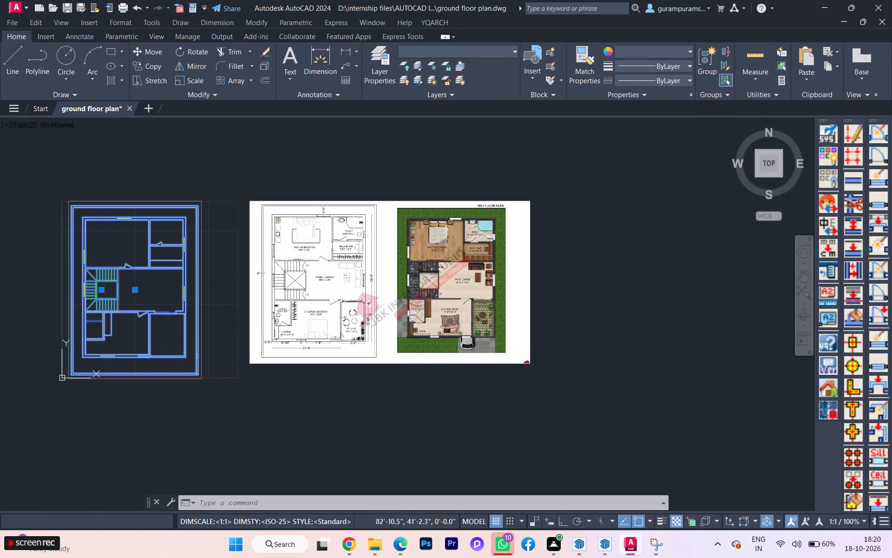
key(Escape)
scroll(498, 241, down, 1)
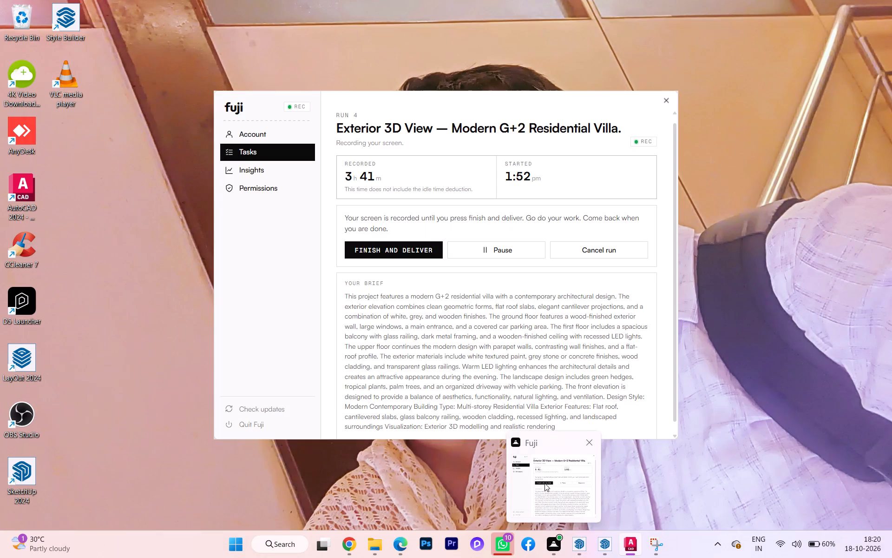
Back in SketchUp, delete the relocated window mark at the base of the corner room's outer wall.
click(584, 491)
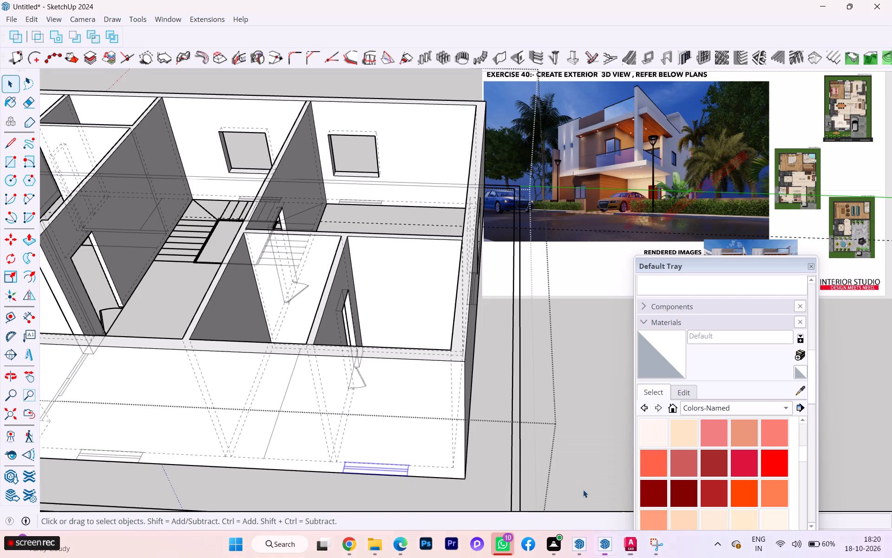
scroll(373, 278, up, 1)
scroll(373, 278, down, 2)
middle_drag(387, 275, 431, 269)
scroll(431, 269, down, 4)
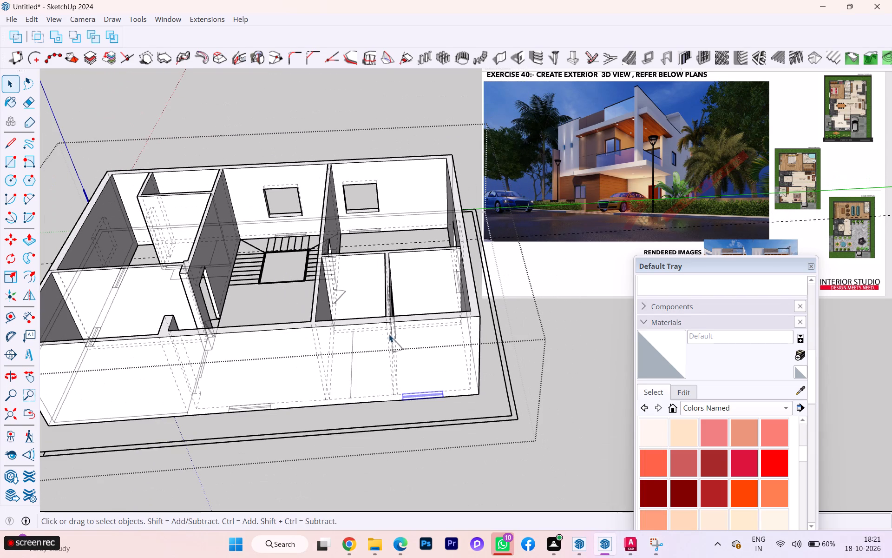
scroll(367, 327, down, 1)
middle_drag(203, 318, 20, 314)
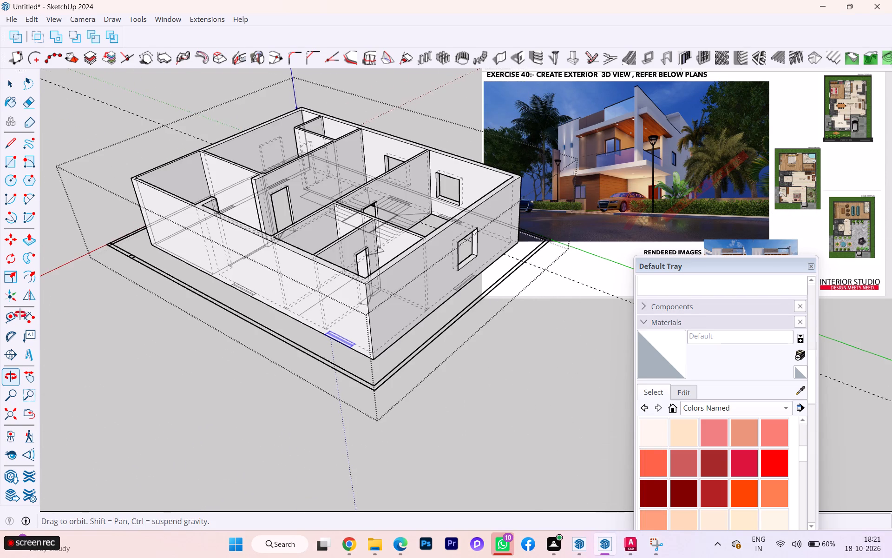
middle_drag(20, 314, 266, 301)
scroll(433, 403, up, 1)
scroll(444, 402, down, 3)
scroll(448, 402, up, 3)
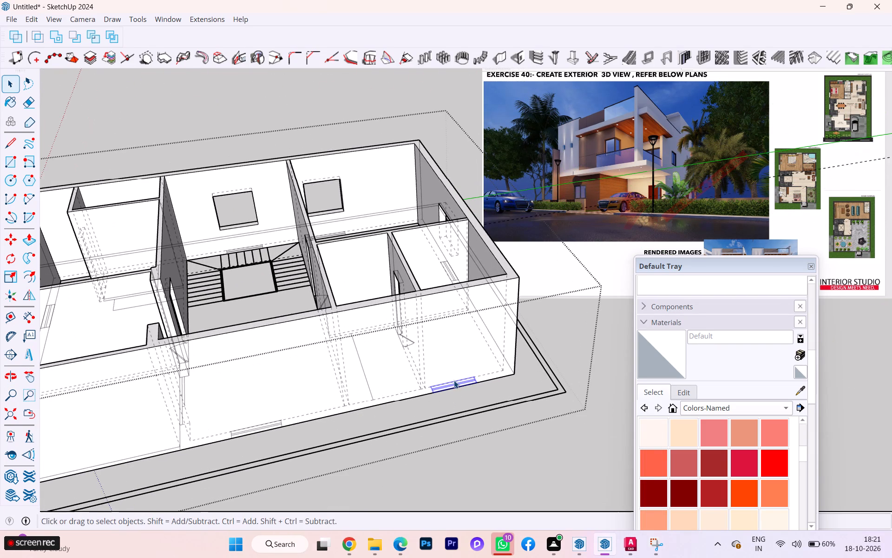
key(Delete)
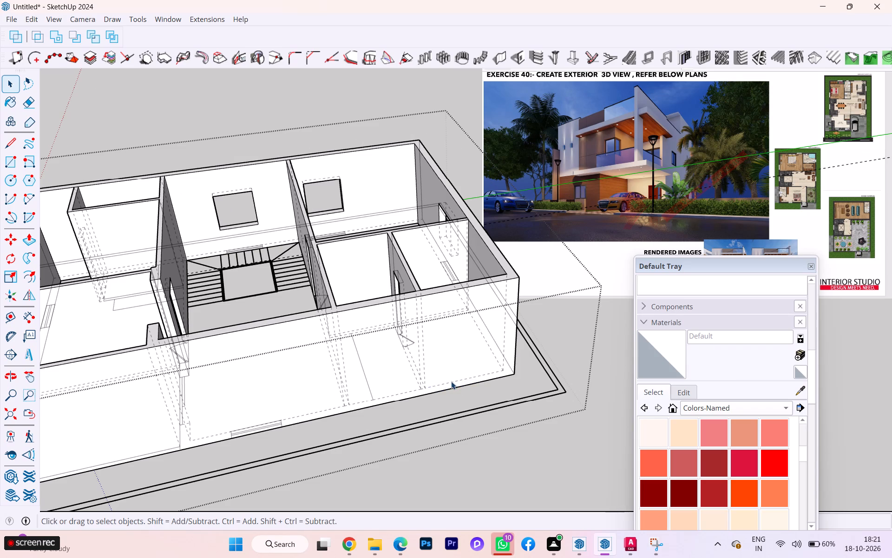
Start a new wall opening with its width set to 2' and height set to 2'.
scroll(451, 381, up, 3)
click(523, 57)
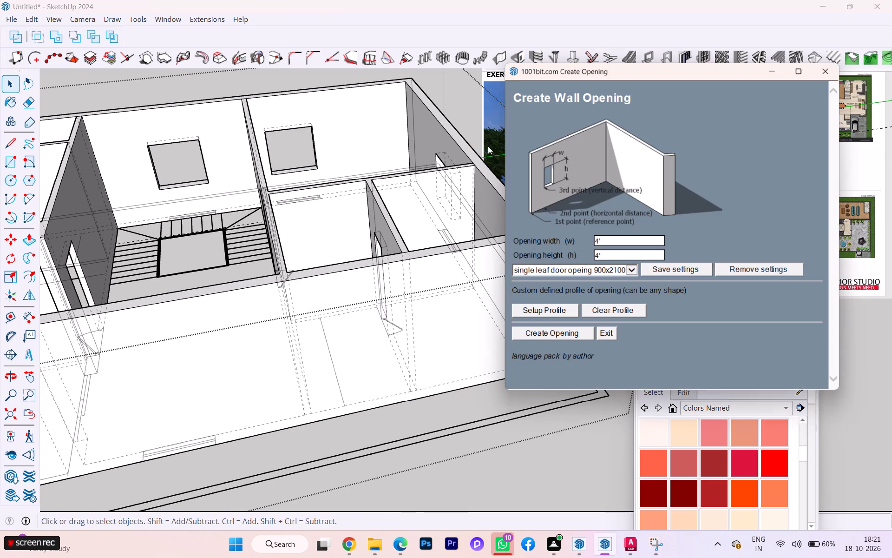
drag(623, 241, 579, 244)
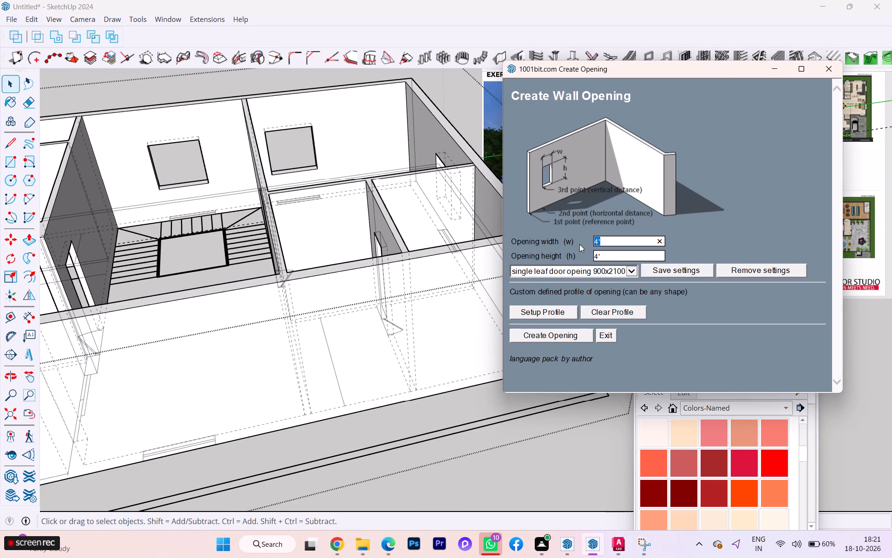
text(2')
drag(612, 256, 594, 254)
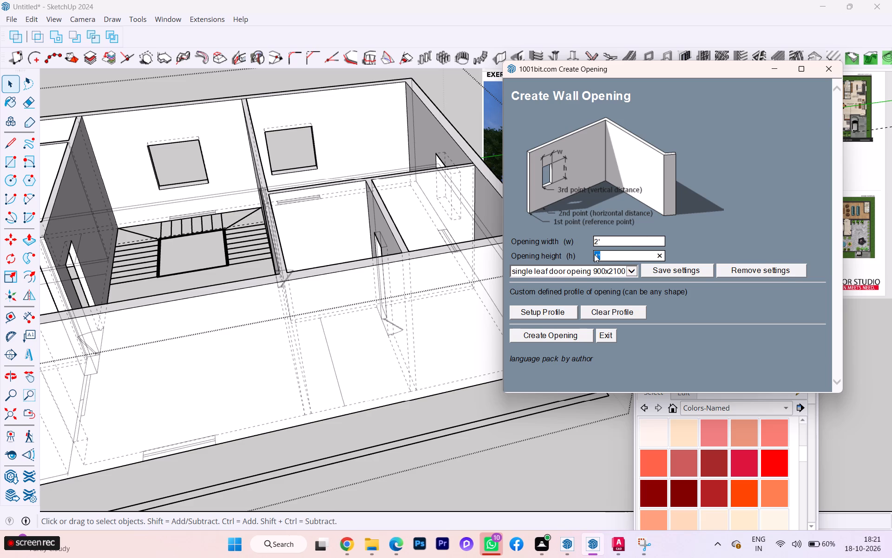
key(2)
key(apostrophe)
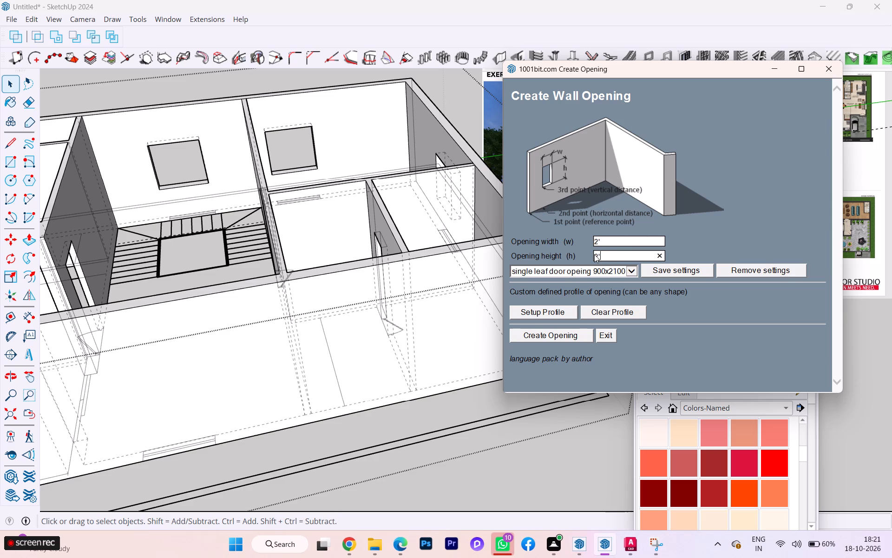
click(536, 335)
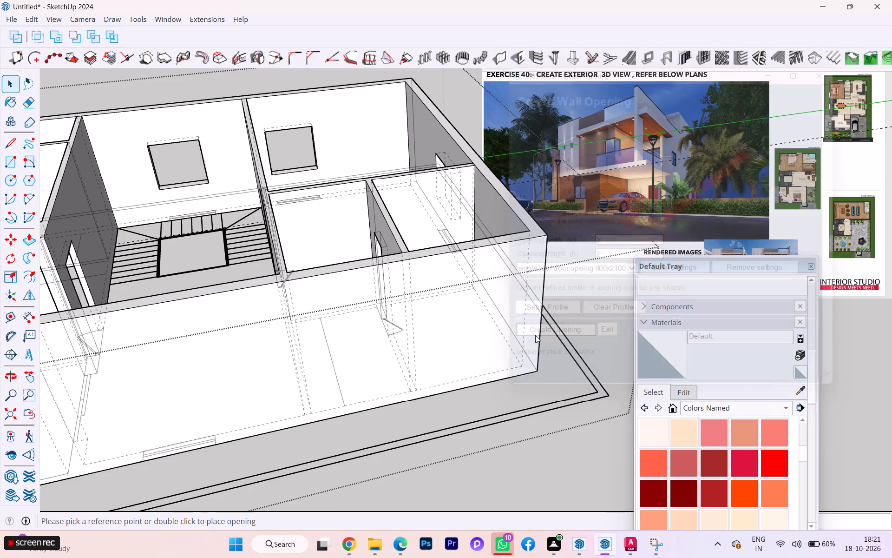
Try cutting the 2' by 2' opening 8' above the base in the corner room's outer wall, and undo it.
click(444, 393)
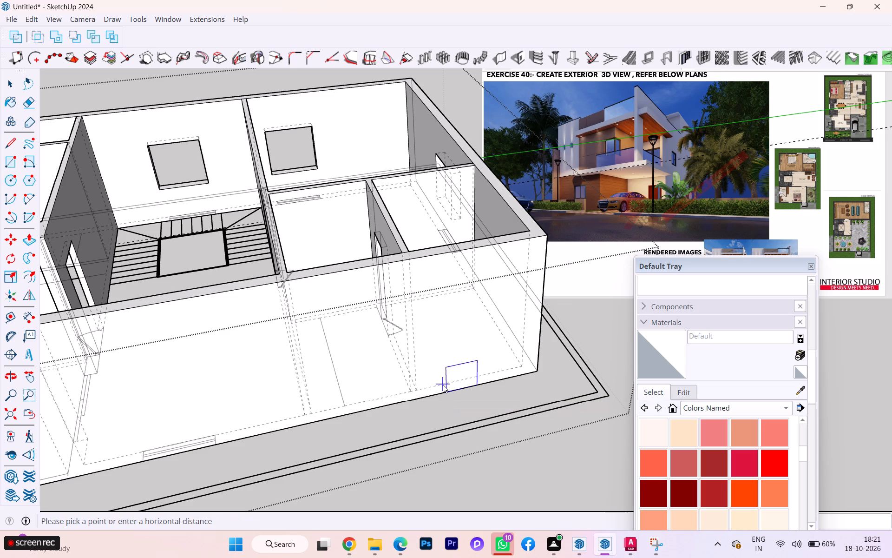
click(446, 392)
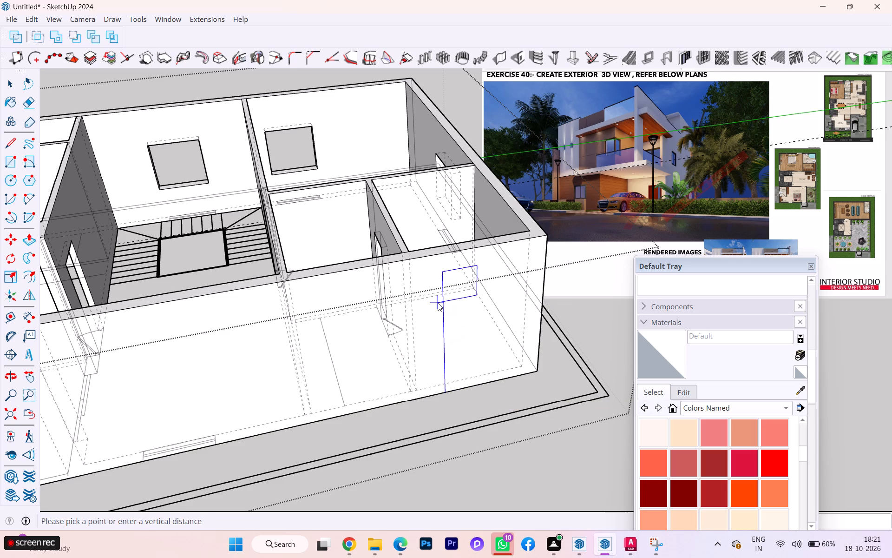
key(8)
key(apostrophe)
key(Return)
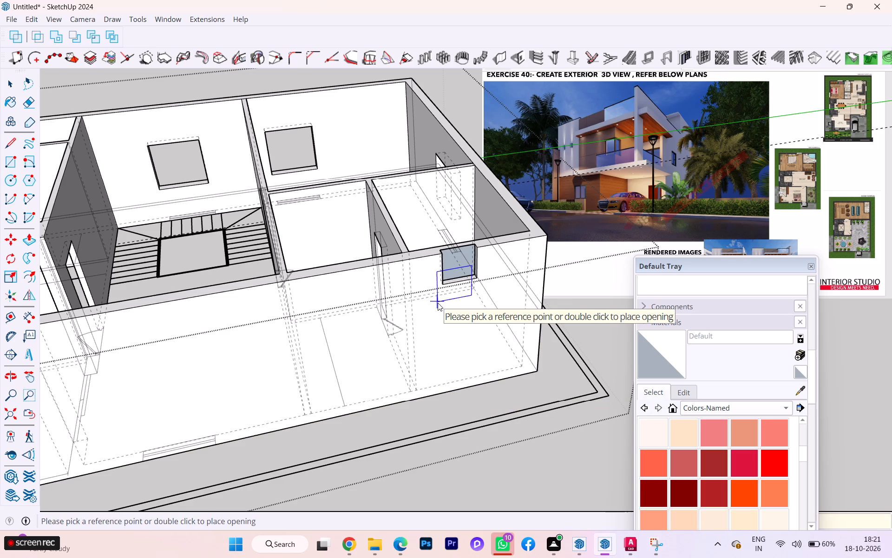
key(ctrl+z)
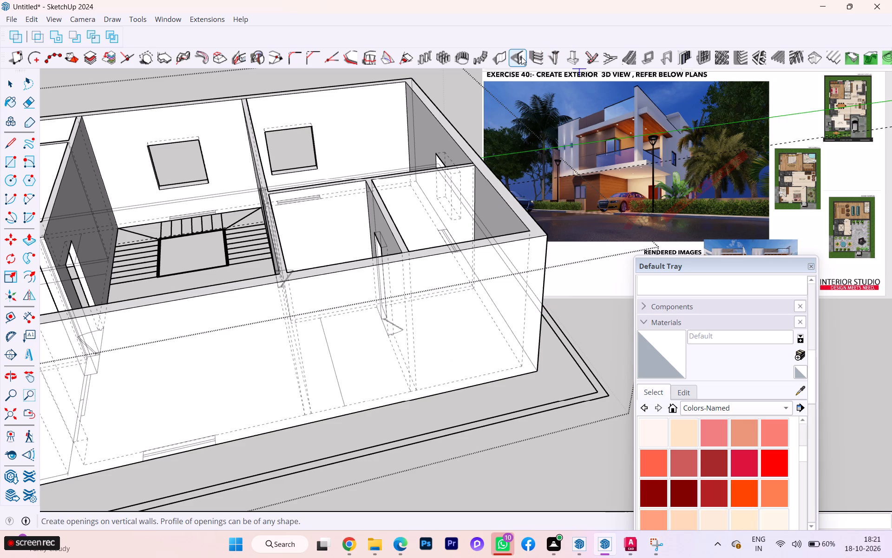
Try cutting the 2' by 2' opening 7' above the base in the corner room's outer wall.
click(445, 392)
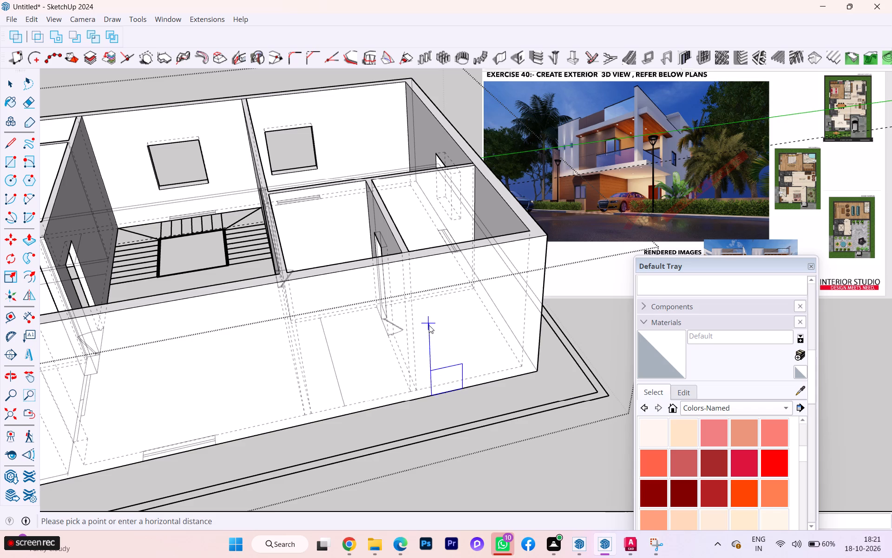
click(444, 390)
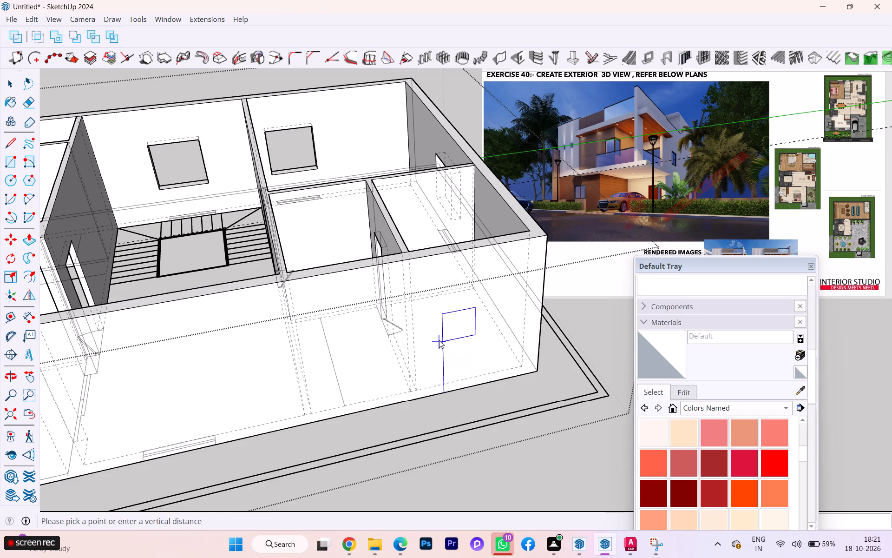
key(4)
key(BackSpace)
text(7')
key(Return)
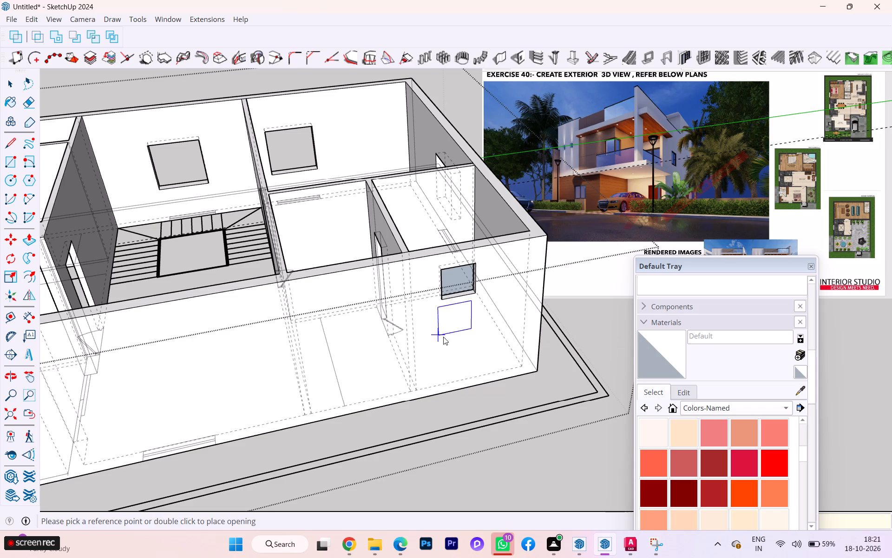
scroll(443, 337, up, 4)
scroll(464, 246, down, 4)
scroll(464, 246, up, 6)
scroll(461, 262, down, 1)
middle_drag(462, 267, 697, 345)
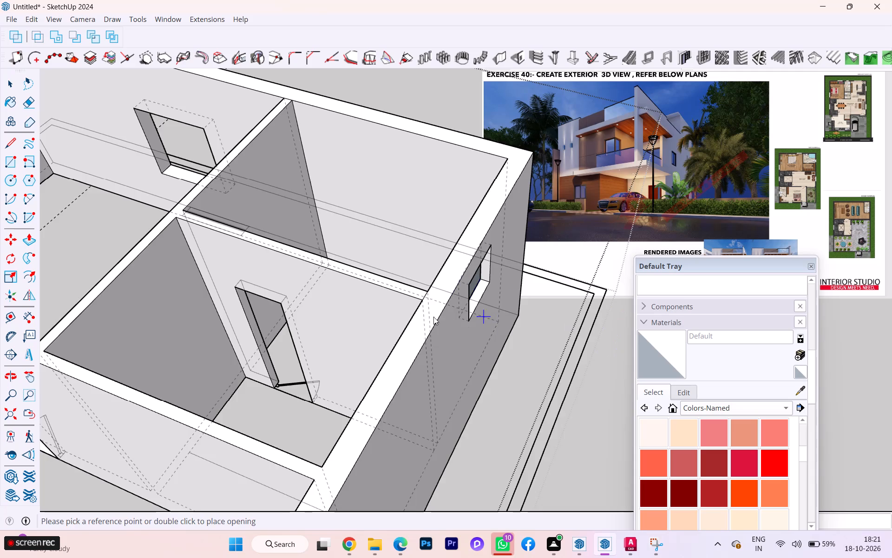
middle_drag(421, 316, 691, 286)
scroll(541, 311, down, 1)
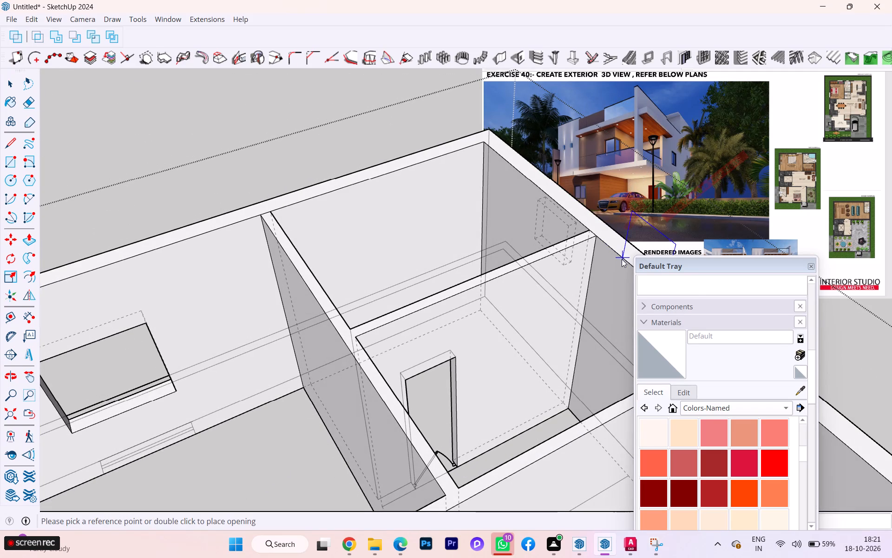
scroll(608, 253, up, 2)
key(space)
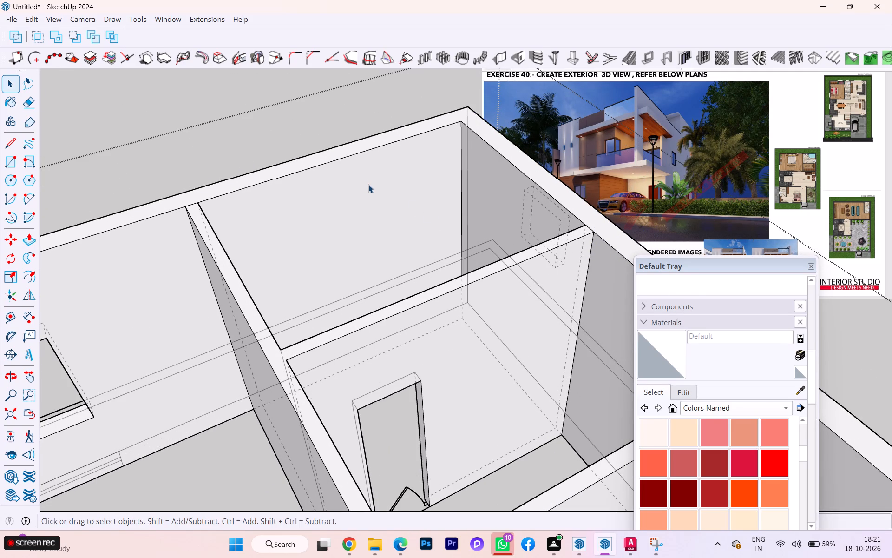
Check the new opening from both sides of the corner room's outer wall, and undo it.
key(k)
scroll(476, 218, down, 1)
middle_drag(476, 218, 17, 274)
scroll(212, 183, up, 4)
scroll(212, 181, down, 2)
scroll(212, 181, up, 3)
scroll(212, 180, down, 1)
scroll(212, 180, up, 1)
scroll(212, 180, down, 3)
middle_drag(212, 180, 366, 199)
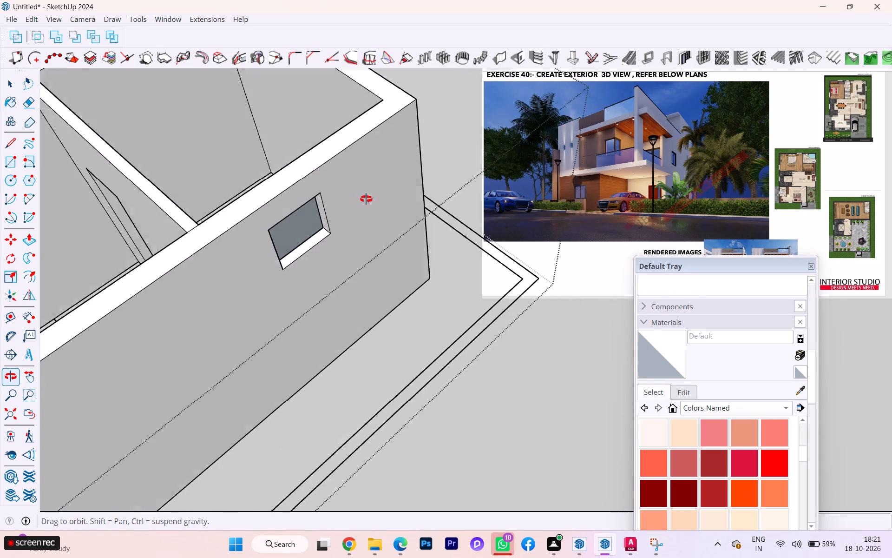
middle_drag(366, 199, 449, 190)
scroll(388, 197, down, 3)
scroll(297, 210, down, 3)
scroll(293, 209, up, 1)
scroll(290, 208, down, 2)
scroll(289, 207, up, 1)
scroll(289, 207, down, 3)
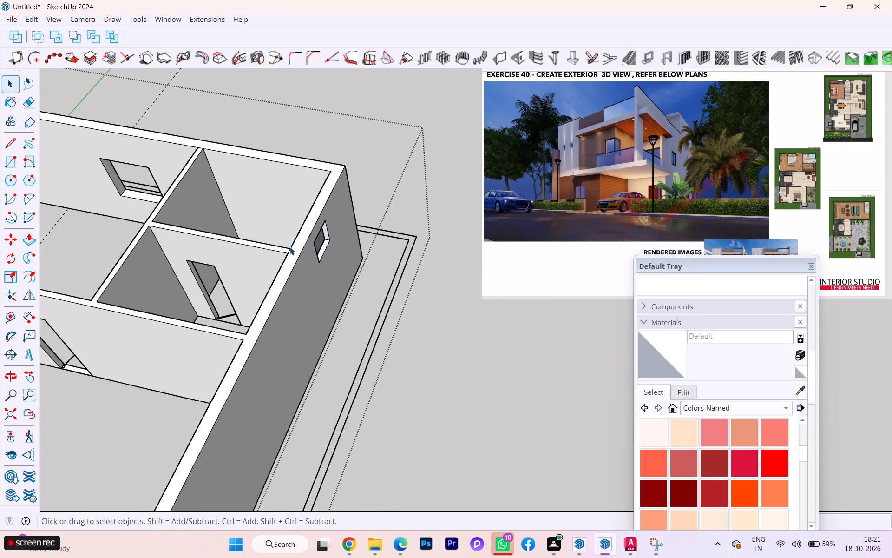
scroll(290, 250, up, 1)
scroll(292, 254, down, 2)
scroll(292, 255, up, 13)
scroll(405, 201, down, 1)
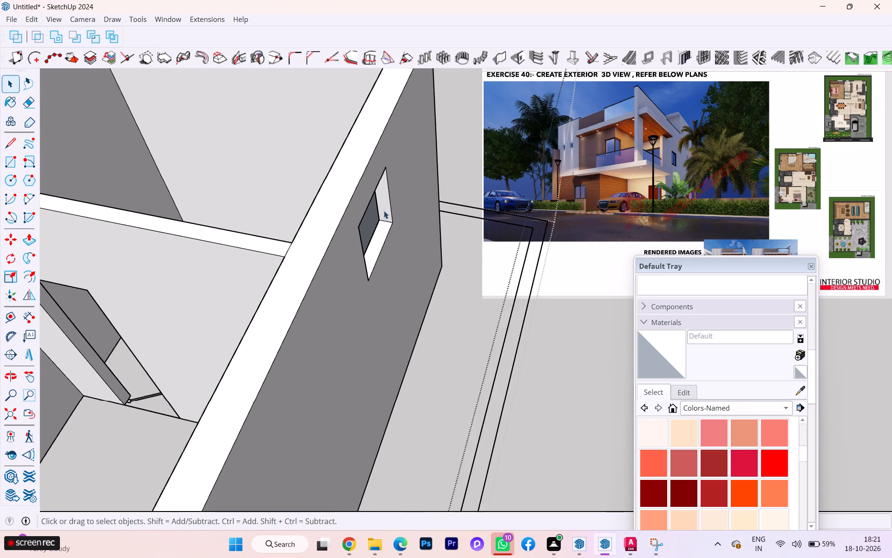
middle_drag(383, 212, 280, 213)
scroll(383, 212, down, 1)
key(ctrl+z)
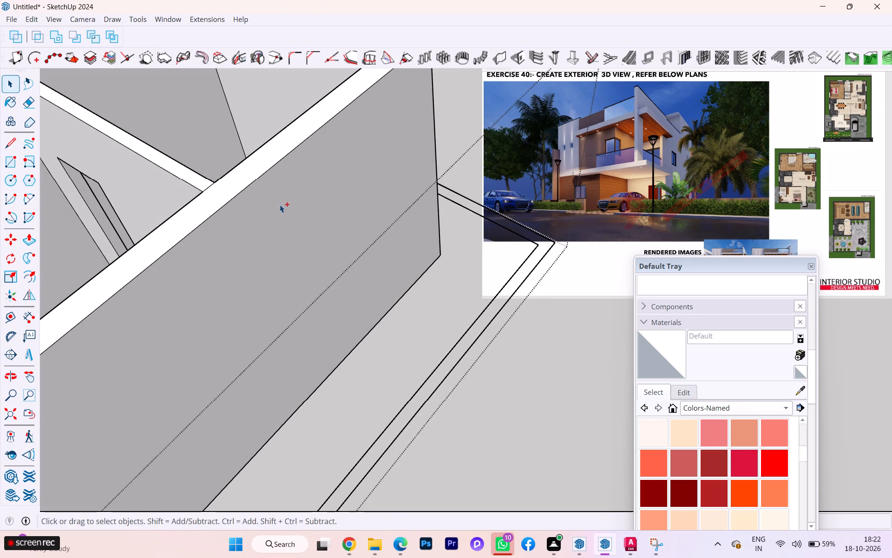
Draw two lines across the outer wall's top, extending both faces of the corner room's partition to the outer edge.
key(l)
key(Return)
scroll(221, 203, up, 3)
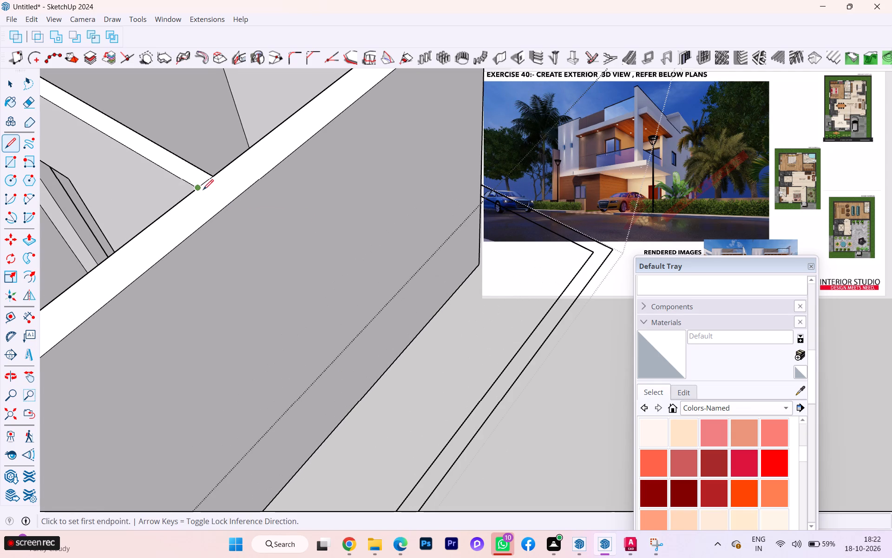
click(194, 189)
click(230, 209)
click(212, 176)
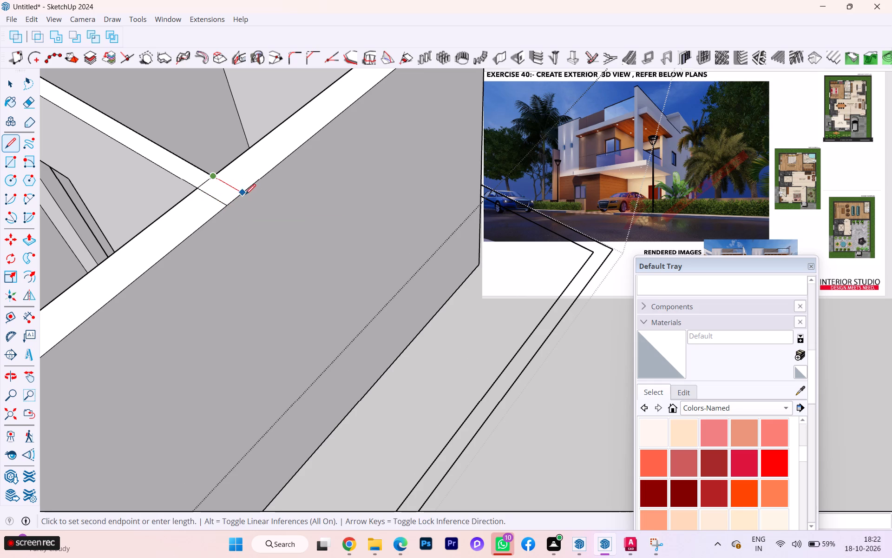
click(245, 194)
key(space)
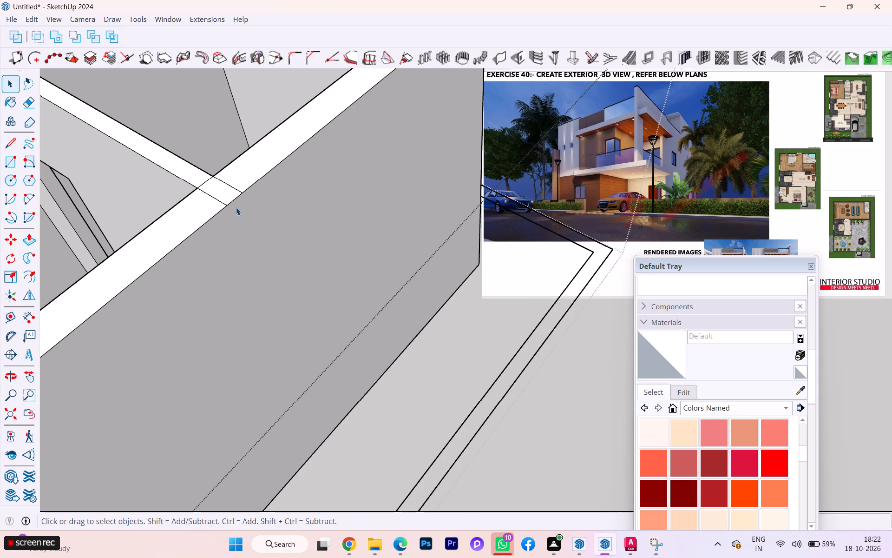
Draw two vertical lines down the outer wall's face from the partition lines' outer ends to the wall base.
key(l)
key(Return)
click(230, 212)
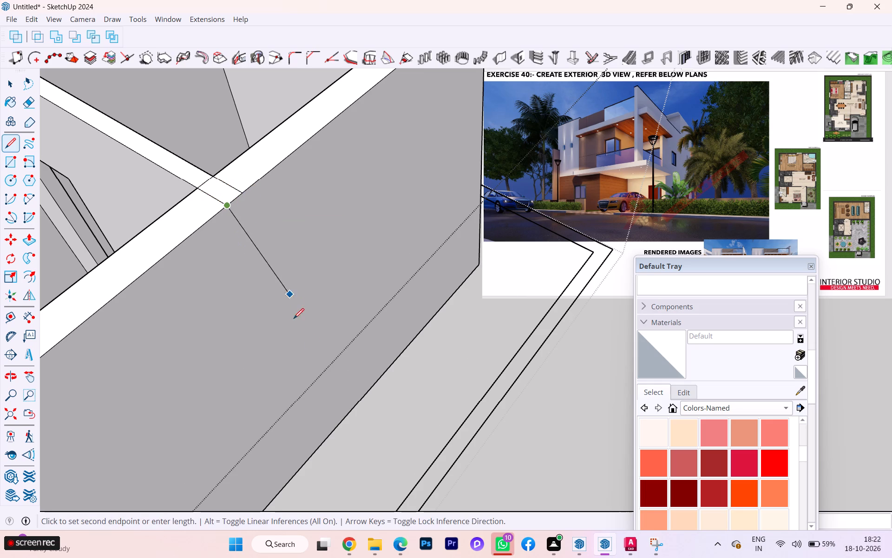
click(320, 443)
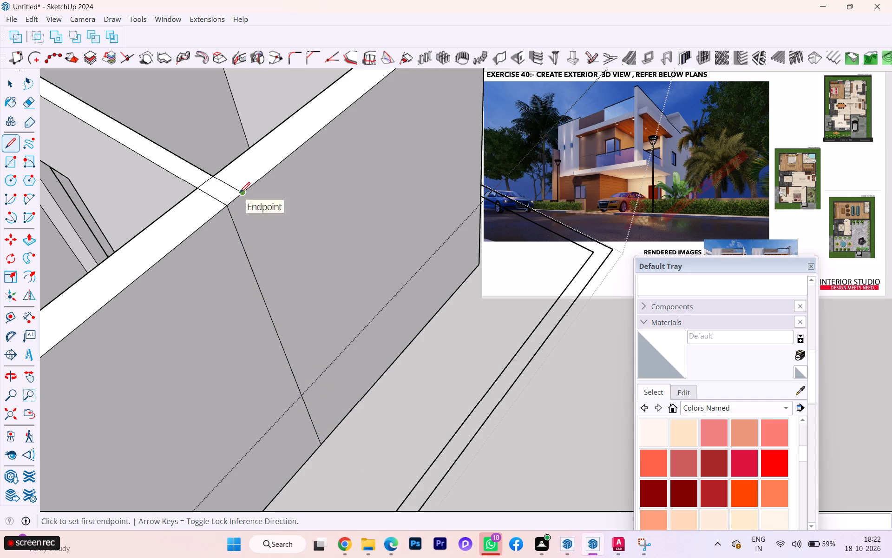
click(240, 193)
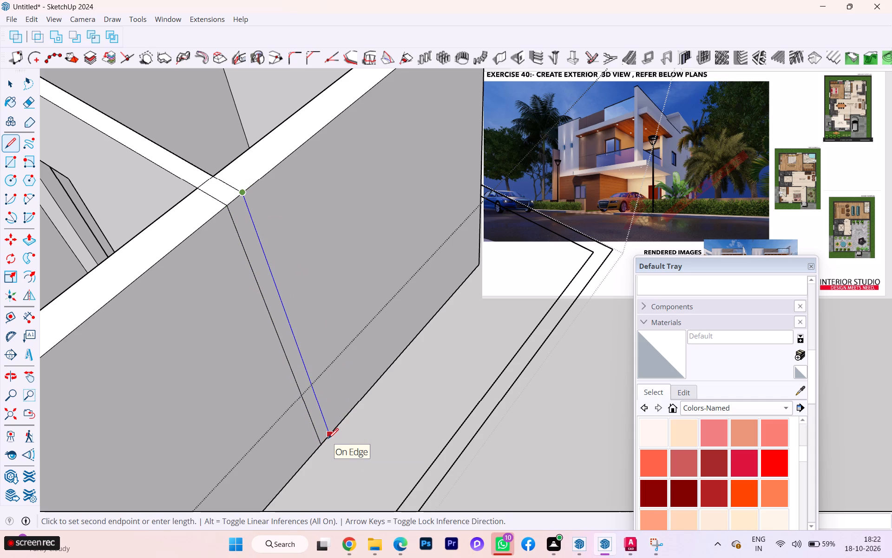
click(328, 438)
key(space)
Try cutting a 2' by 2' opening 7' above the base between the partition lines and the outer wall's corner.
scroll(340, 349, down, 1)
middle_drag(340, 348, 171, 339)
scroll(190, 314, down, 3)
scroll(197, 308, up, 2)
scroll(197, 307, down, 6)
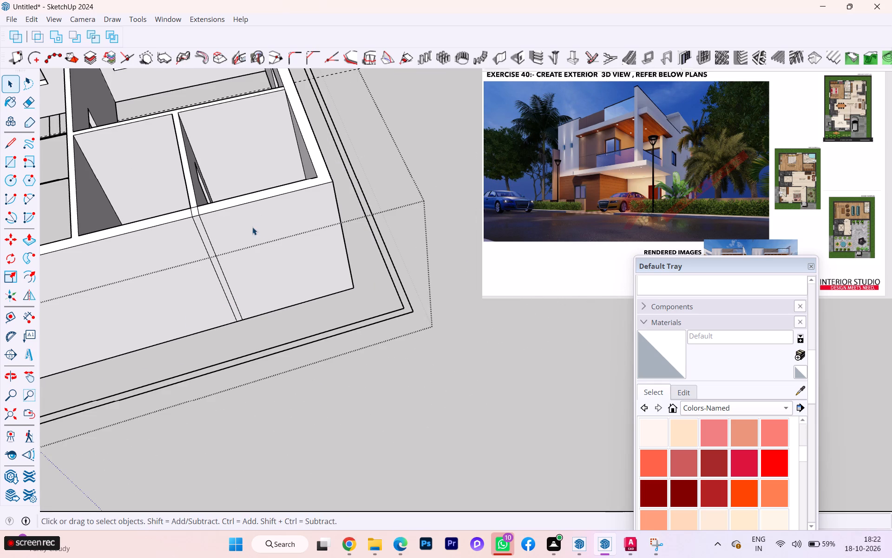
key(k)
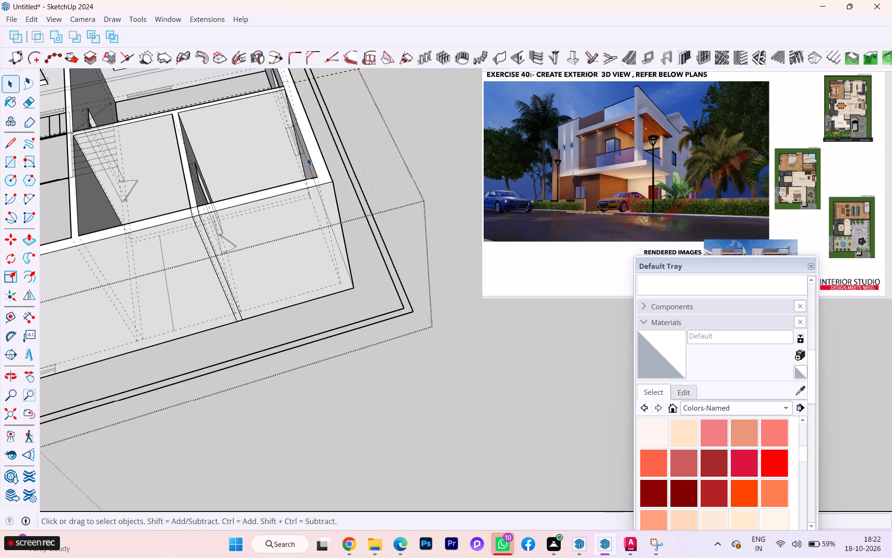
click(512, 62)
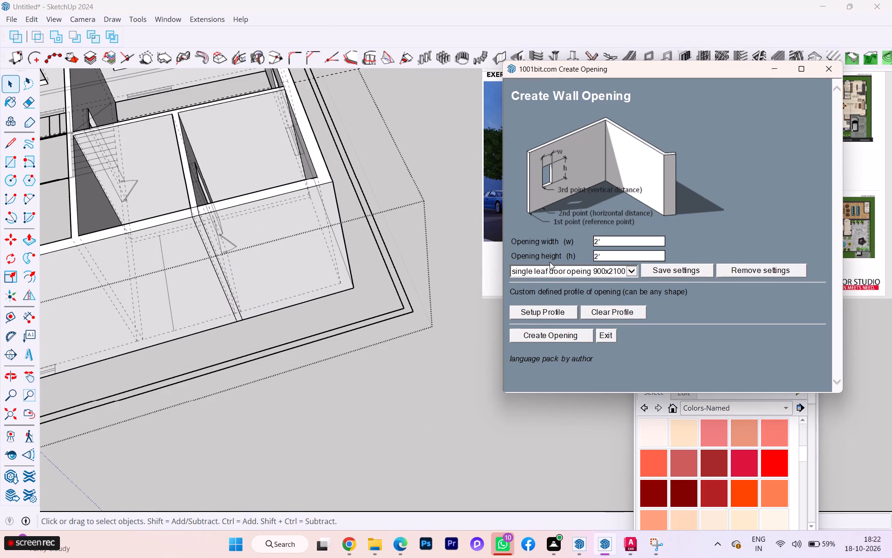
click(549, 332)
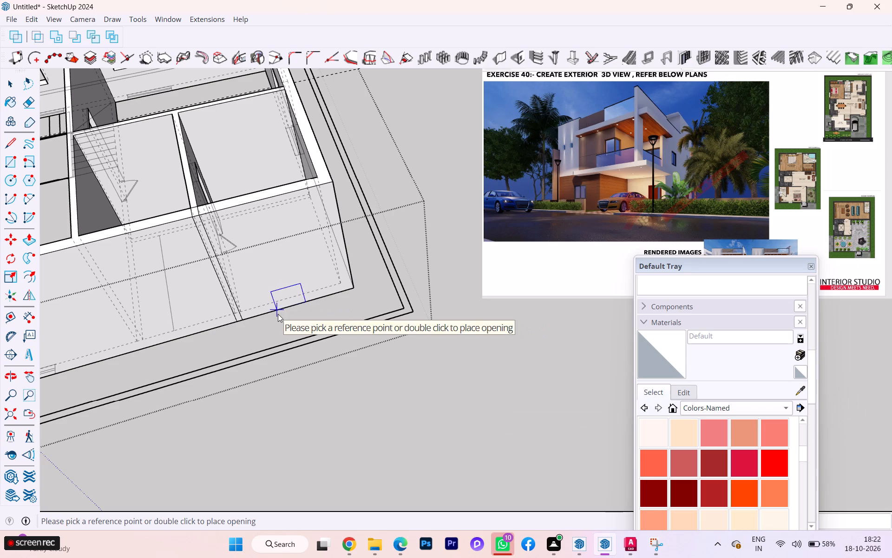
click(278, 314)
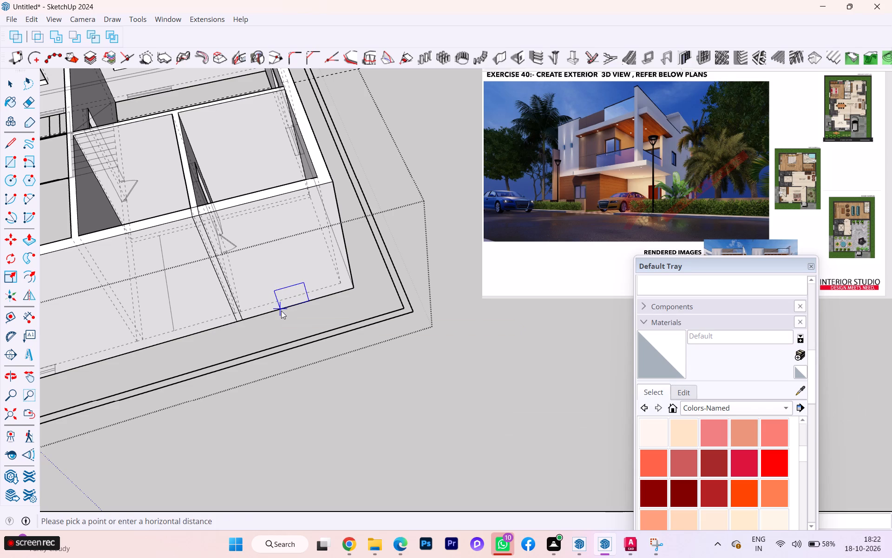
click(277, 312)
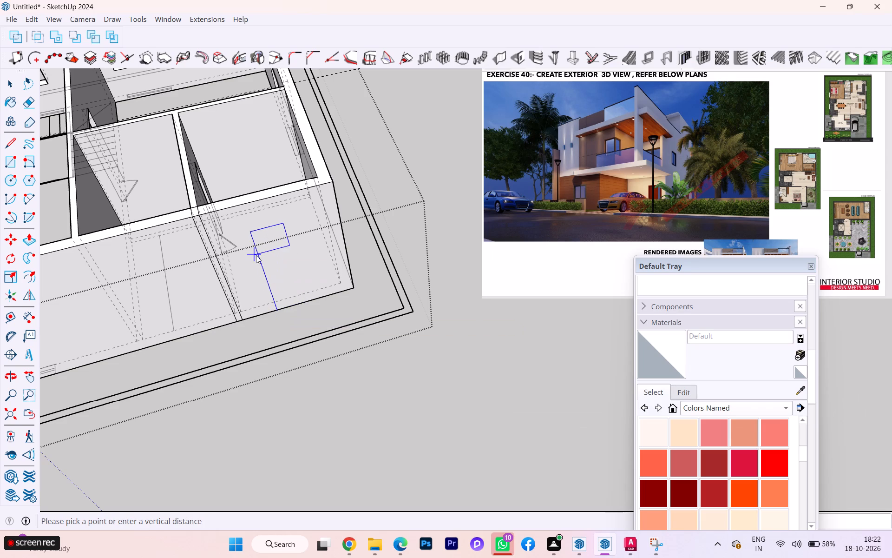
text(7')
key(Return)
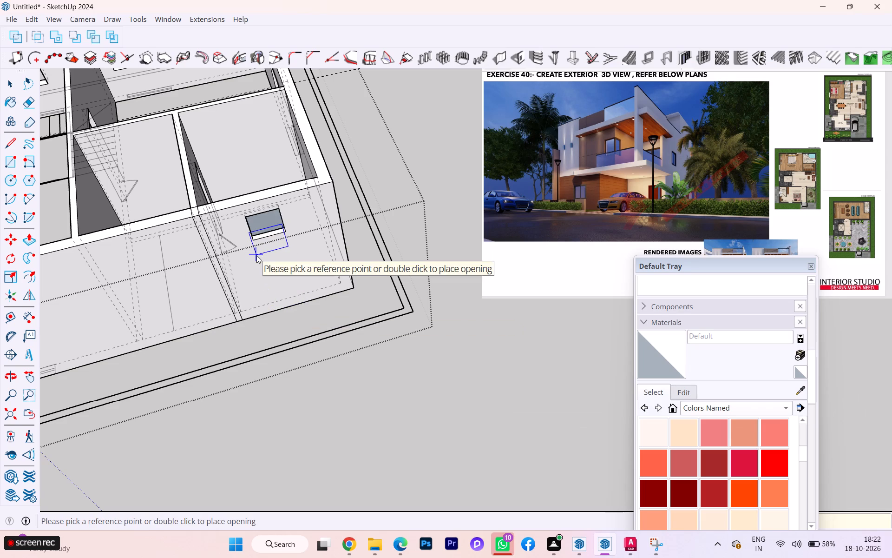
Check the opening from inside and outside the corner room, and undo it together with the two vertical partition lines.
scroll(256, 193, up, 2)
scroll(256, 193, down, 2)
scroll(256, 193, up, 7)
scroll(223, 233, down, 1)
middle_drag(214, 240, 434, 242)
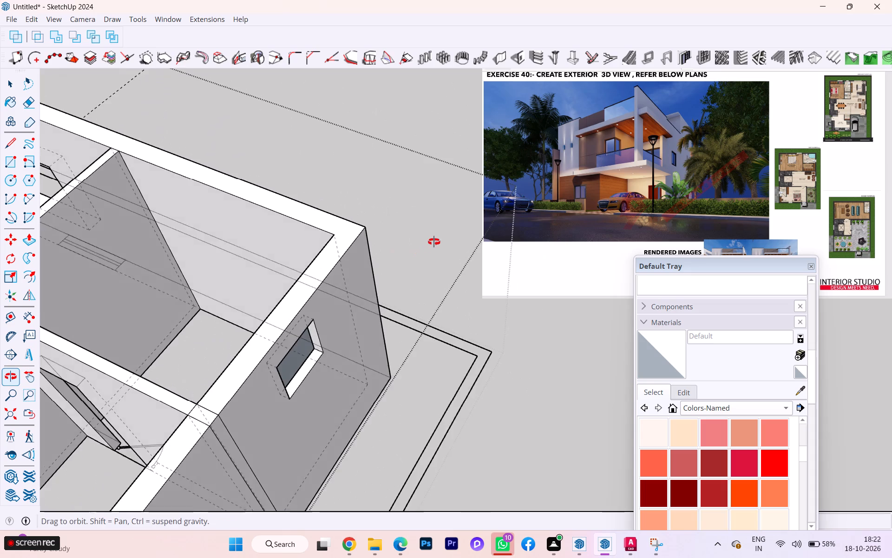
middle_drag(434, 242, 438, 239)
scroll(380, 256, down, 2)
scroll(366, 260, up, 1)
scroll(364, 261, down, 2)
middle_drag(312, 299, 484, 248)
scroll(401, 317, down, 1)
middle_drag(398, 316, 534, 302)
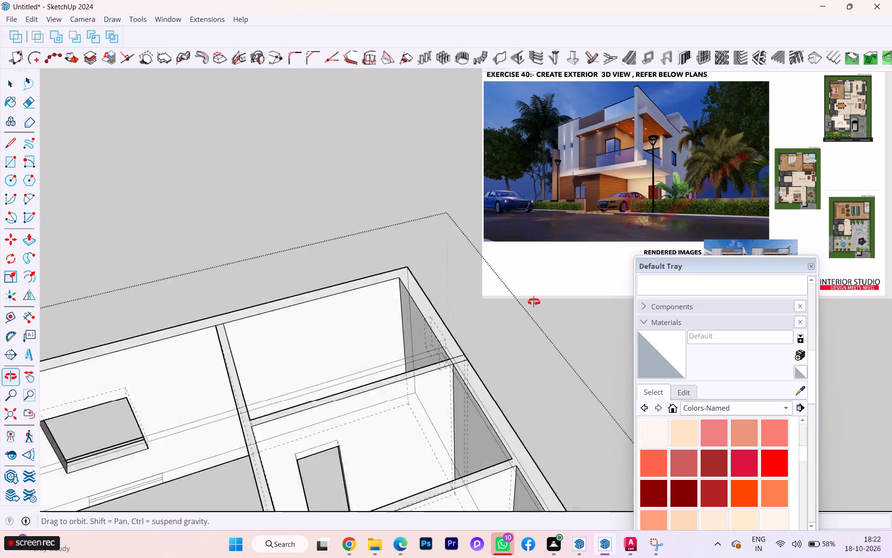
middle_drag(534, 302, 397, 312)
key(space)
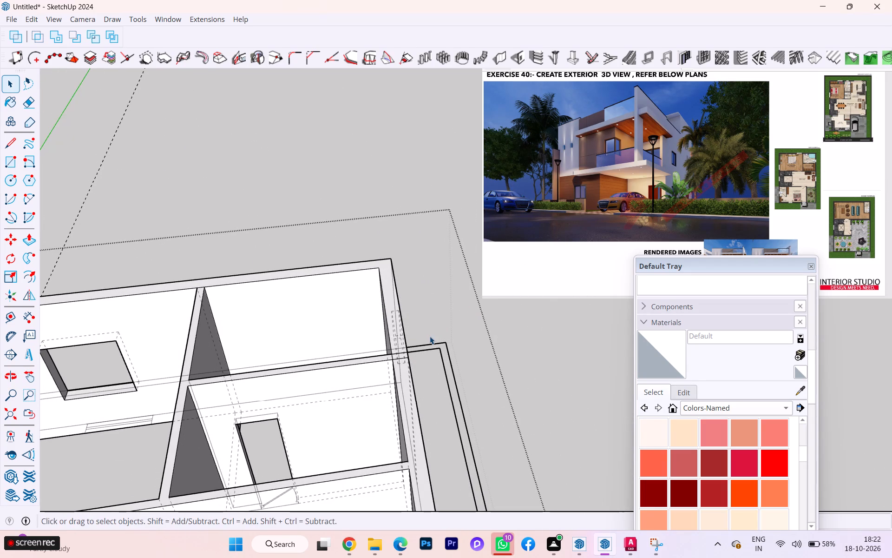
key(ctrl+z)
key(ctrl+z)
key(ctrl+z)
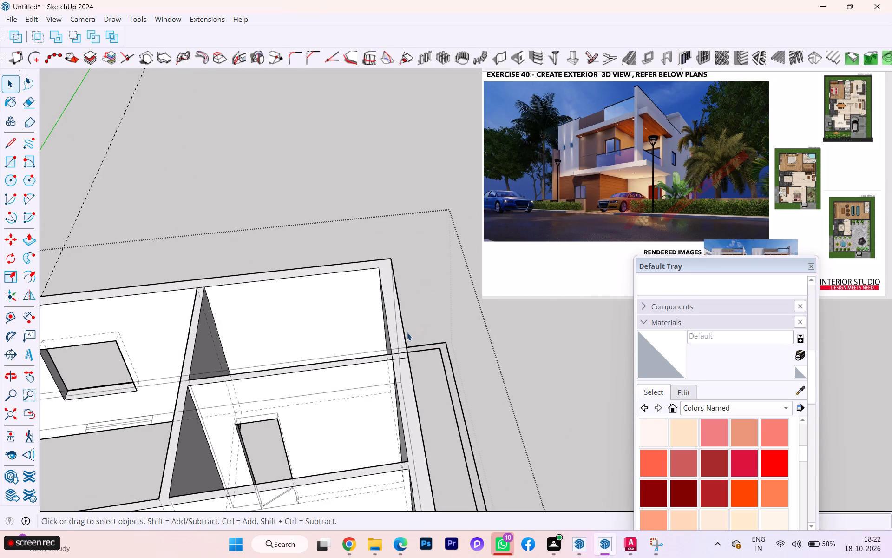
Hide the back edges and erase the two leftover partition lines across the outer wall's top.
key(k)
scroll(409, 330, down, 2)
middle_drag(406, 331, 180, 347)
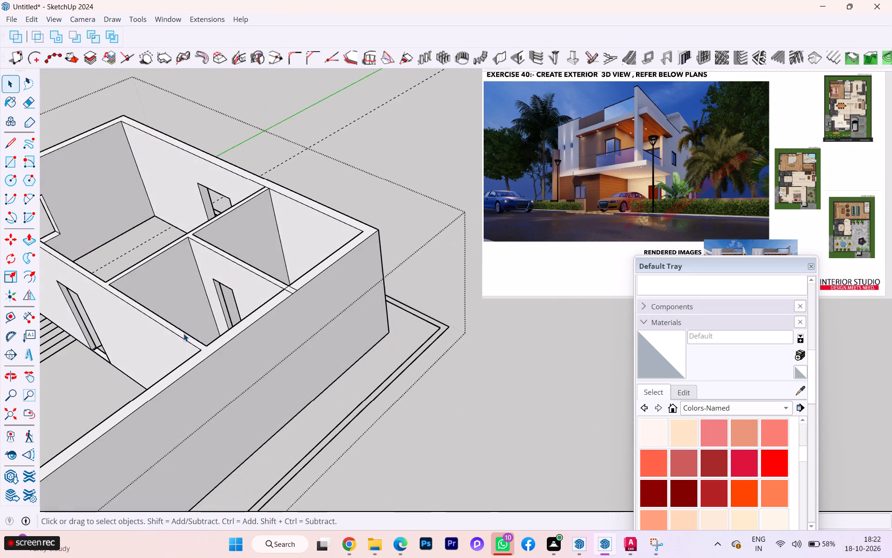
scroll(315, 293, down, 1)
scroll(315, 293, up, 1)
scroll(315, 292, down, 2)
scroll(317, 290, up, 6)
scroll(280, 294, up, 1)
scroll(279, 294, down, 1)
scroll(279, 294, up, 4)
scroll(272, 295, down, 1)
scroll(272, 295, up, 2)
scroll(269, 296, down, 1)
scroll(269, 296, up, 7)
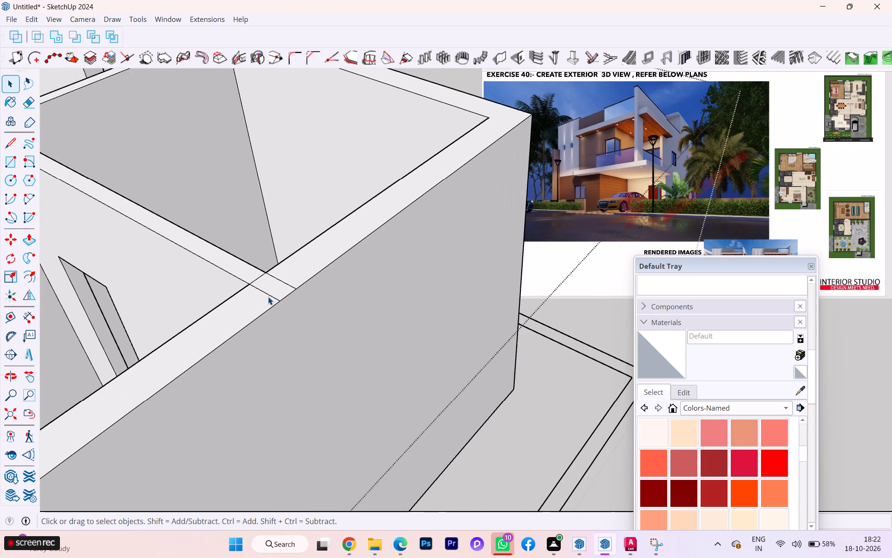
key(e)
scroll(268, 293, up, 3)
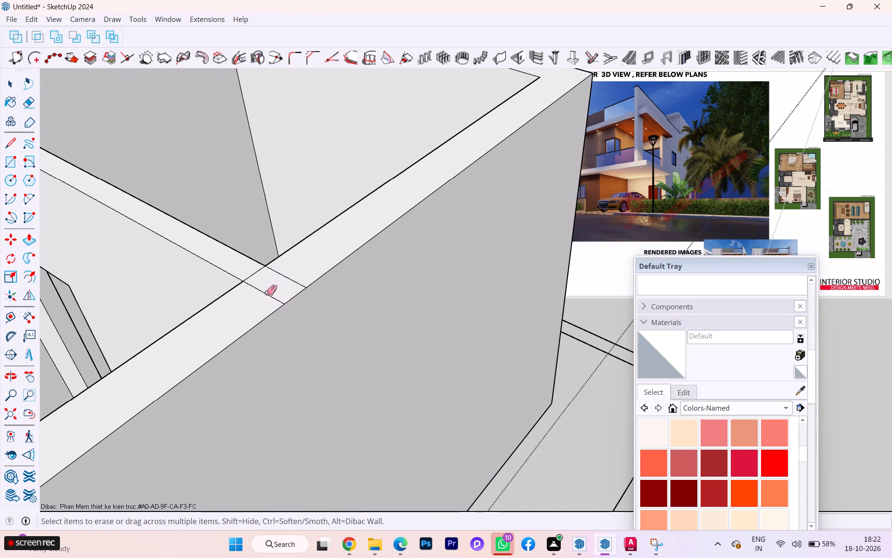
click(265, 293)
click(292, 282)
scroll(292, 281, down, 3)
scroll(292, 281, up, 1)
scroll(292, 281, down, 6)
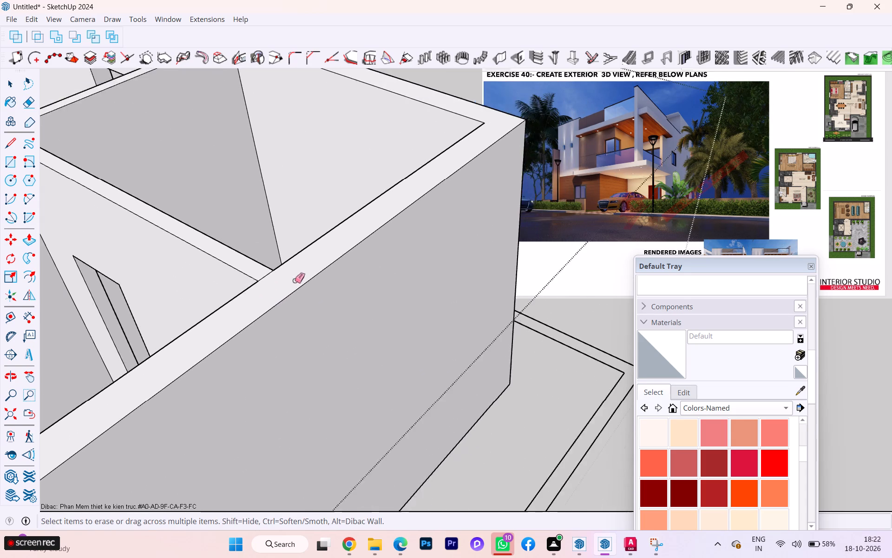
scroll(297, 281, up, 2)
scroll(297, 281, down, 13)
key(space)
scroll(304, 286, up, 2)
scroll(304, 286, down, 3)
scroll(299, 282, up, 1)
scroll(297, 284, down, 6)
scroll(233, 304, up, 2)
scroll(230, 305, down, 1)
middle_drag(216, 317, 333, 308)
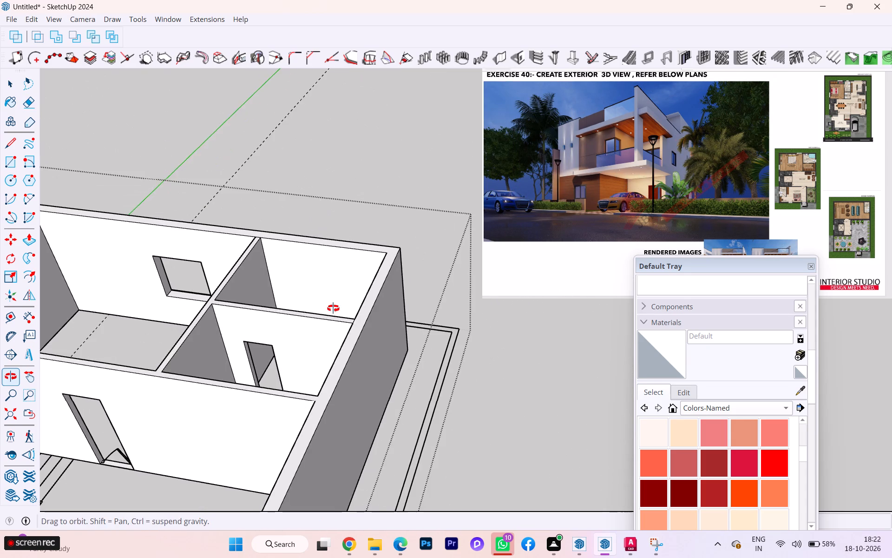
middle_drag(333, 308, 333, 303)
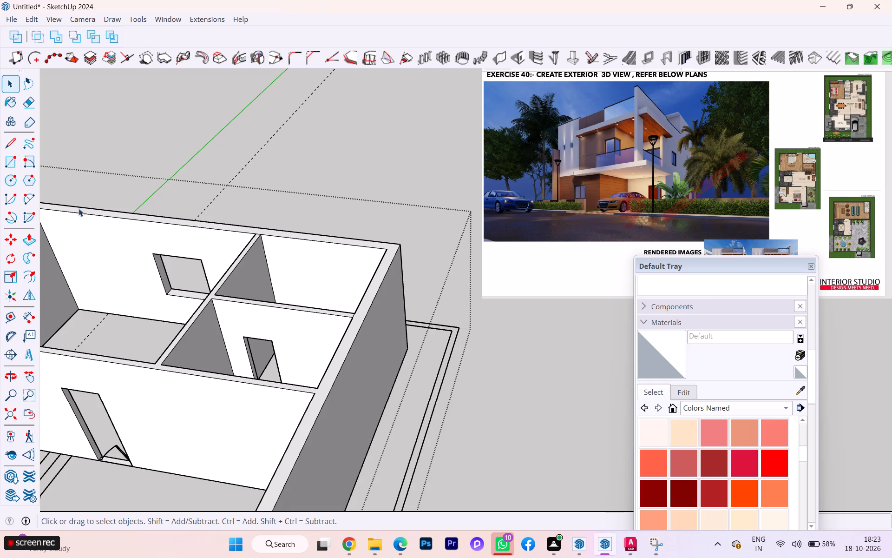
Look over the whole first floor from above, including its rooms, partitions and outer walls.
scroll(290, 274, down, 5)
scroll(303, 217, down, 3)
scroll(272, 251, up, 1)
scroll(216, 328, down, 1)
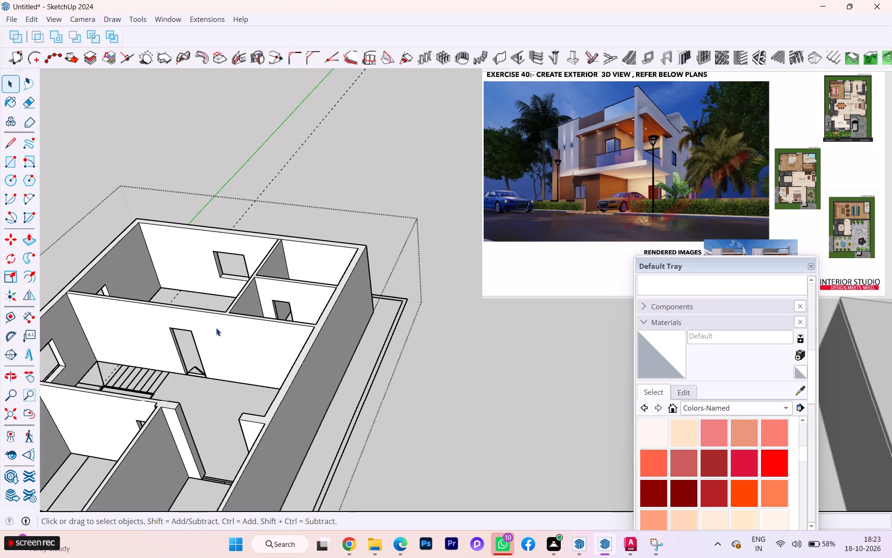
scroll(241, 299, down, 3)
scroll(246, 298, up, 1)
scroll(253, 298, down, 3)
scroll(245, 337, down, 1)
middle_drag(210, 356, 208, 322)
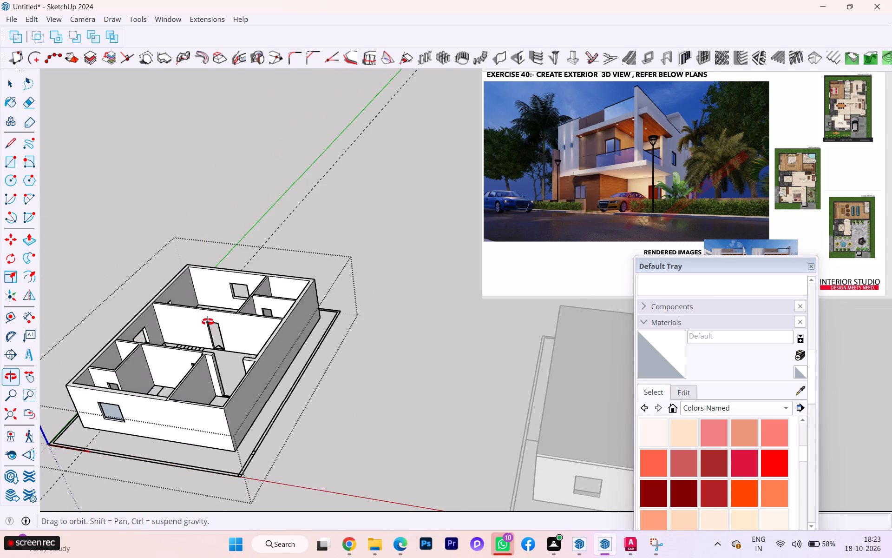
middle_drag(208, 322, 208, 320)
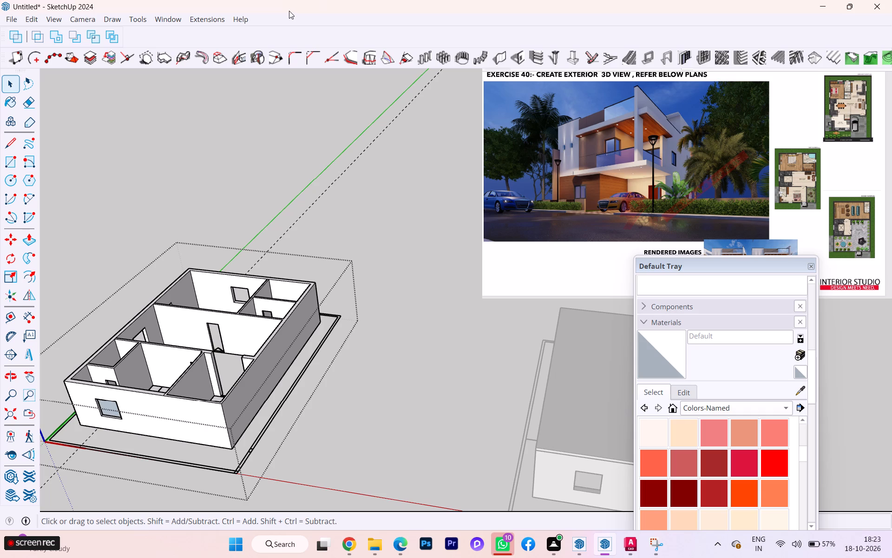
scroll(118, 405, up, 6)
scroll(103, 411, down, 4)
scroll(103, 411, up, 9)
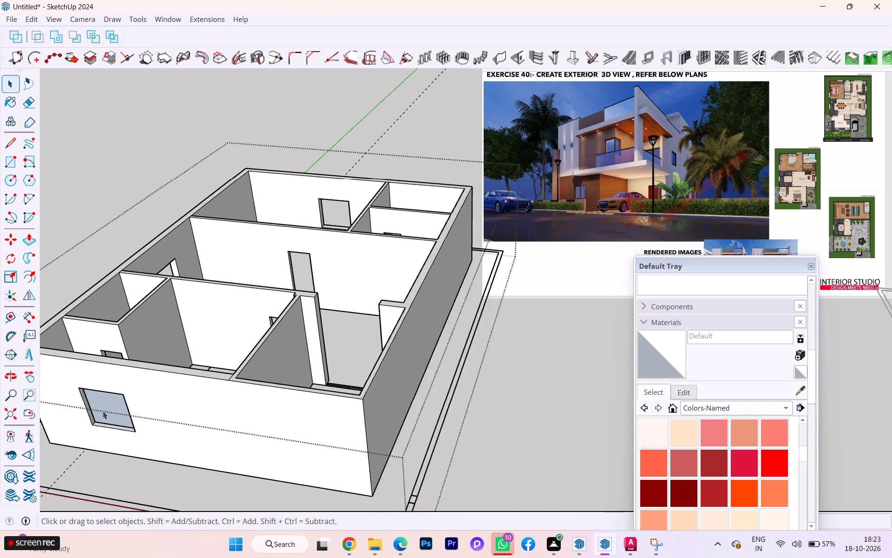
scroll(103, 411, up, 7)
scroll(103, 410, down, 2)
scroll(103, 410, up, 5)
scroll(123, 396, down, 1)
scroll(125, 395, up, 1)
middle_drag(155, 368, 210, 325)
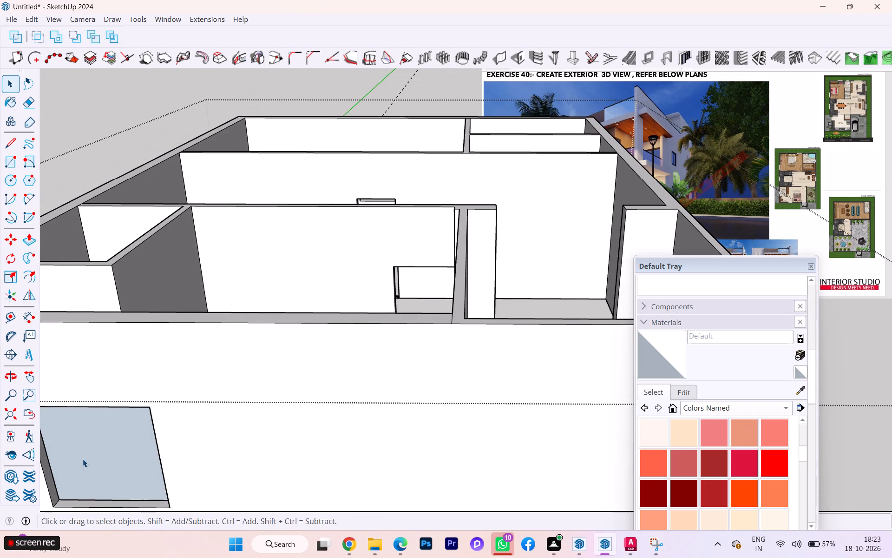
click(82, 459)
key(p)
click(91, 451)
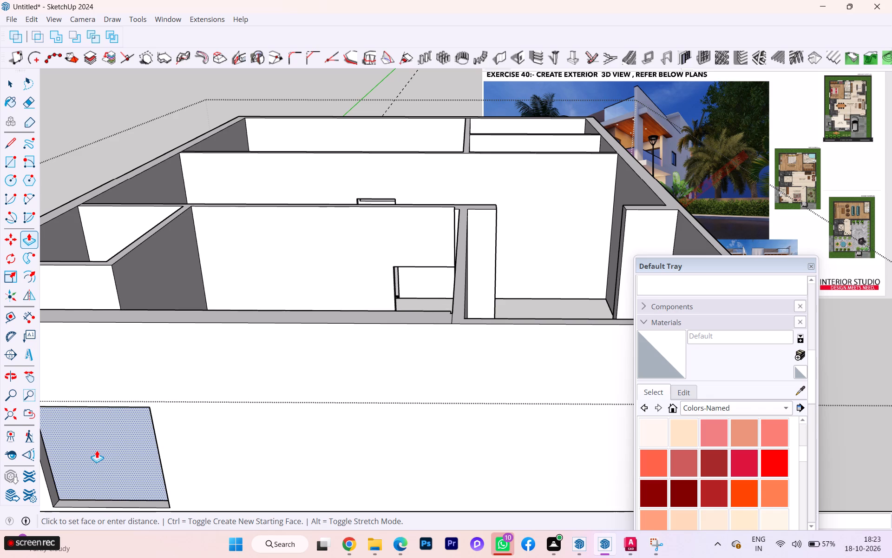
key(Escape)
Examine the first floor's outer walls and window openings from the front and the long side.
scroll(188, 428, down, 2)
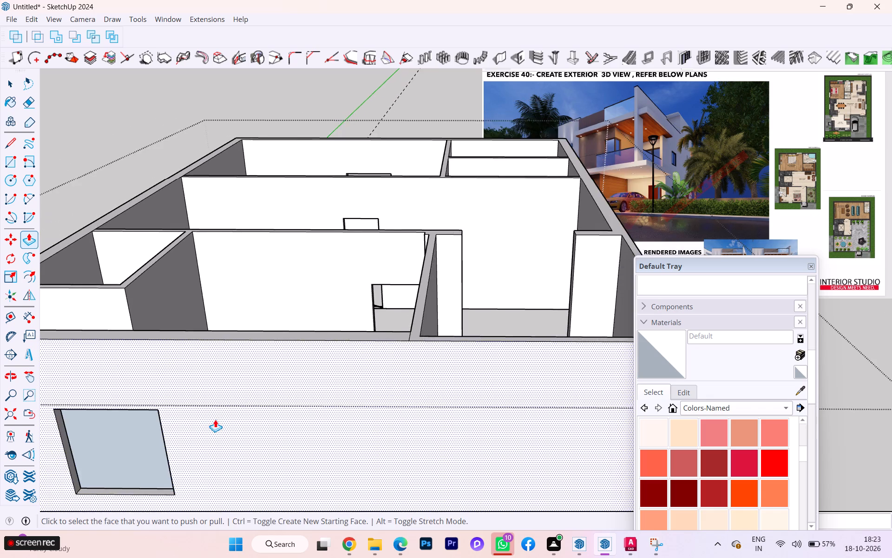
middle_drag(214, 418, 253, 349)
scroll(298, 303, down, 1)
scroll(298, 302, up, 2)
scroll(299, 302, down, 1)
scroll(299, 303, up, 2)
scroll(295, 336, down, 4)
scroll(294, 349, up, 7)
scroll(294, 349, down, 1)
scroll(314, 280, up, 3)
scroll(314, 280, down, 2)
scroll(314, 280, up, 2)
scroll(314, 280, down, 4)
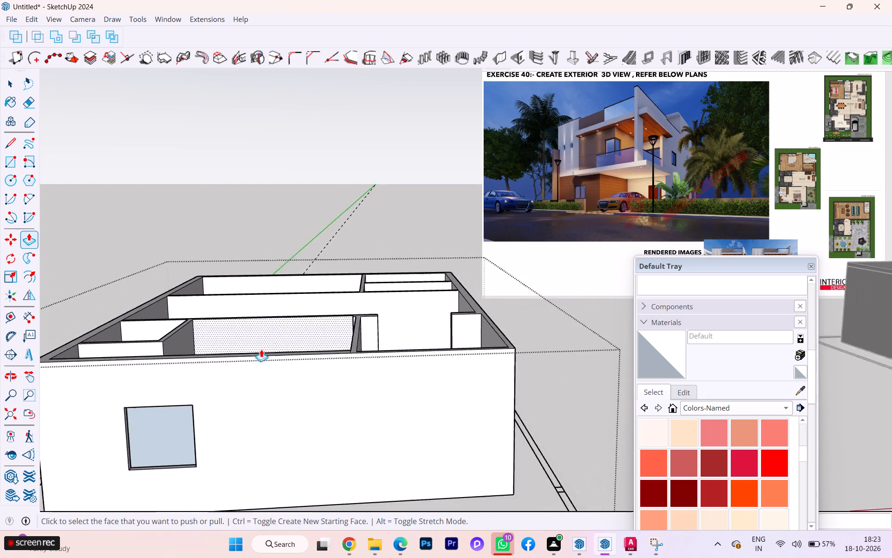
scroll(261, 349, down, 2)
middle_drag(203, 390, 389, 415)
scroll(253, 299, down, 6)
middle_drag(190, 327, 214, 350)
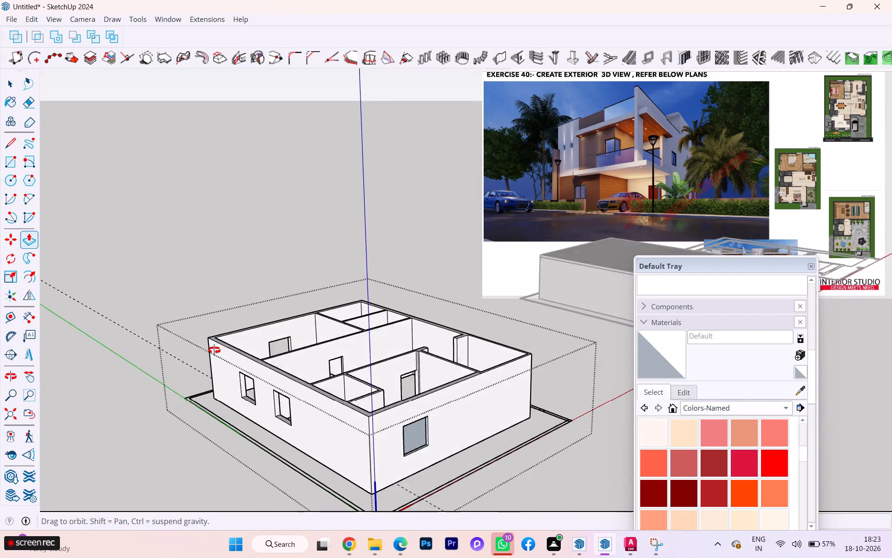
middle_drag(214, 350, 341, 360)
scroll(174, 315, down, 2)
scroll(160, 318, up, 1)
scroll(159, 318, down, 3)
scroll(144, 320, up, 2)
scroll(142, 320, down, 1)
scroll(257, 383, down, 1)
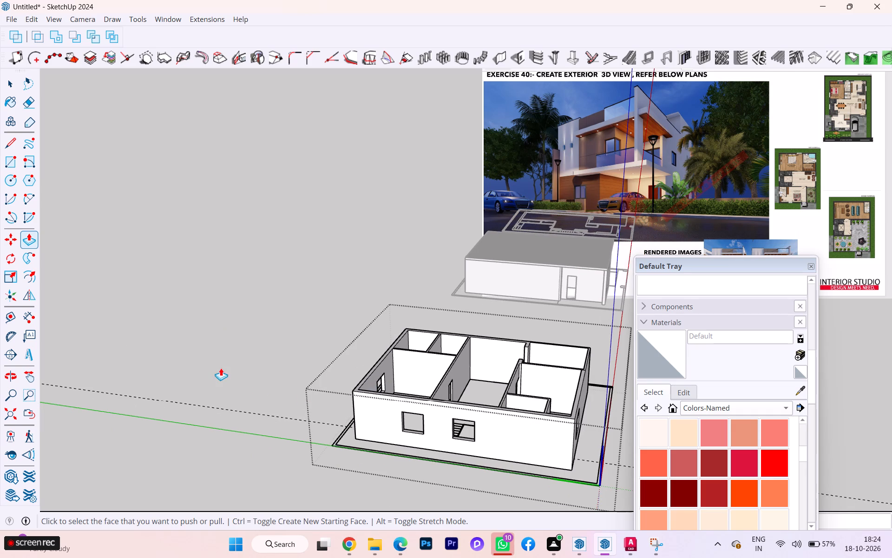
middle_drag(530, 449, 577, 418)
scroll(275, 405, down, 2)
scroll(257, 406, up, 1)
scroll(256, 406, down, 1)
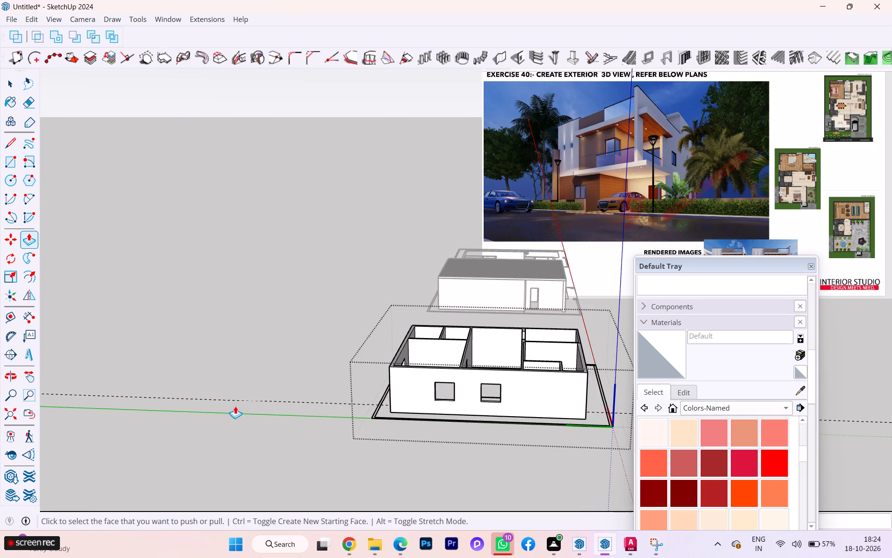
scroll(187, 398, down, 1)
middle_drag(186, 397, 291, 413)
scroll(182, 388, down, 4)
scroll(515, 382, up, 11)
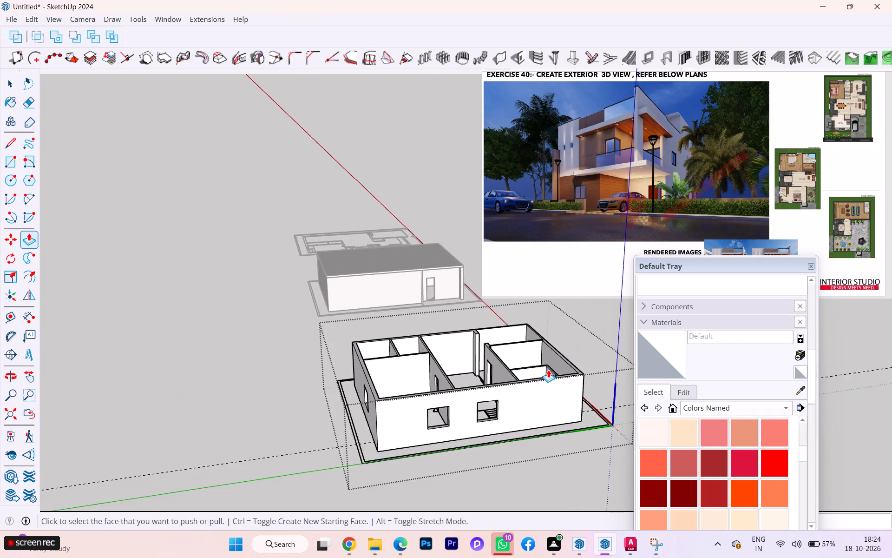
Erase the stray vertical edge beside the partition's end on the small corner room's inner wall.
scroll(548, 370, up, 14)
scroll(463, 364, down, 1)
scroll(459, 362, up, 4)
scroll(214, 342, down, 3)
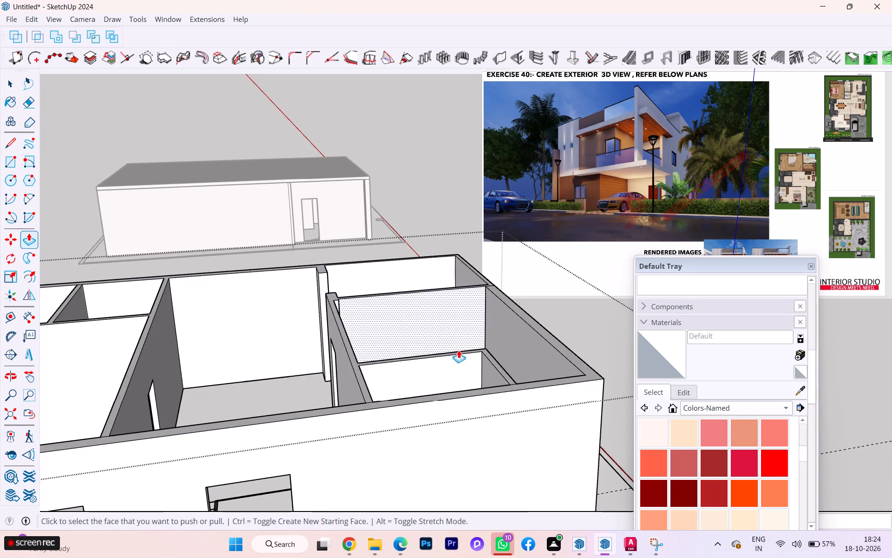
middle_drag(459, 350, 479, 403)
scroll(459, 350, down, 1)
scroll(515, 369, up, 1)
scroll(526, 354, down, 1)
scroll(531, 349, up, 4)
scroll(526, 358, down, 3)
scroll(526, 358, up, 3)
scroll(526, 358, down, 2)
scroll(526, 358, up, 3)
scroll(509, 370, down, 3)
scroll(509, 370, up, 10)
scroll(505, 368, down, 3)
scroll(505, 368, up, 3)
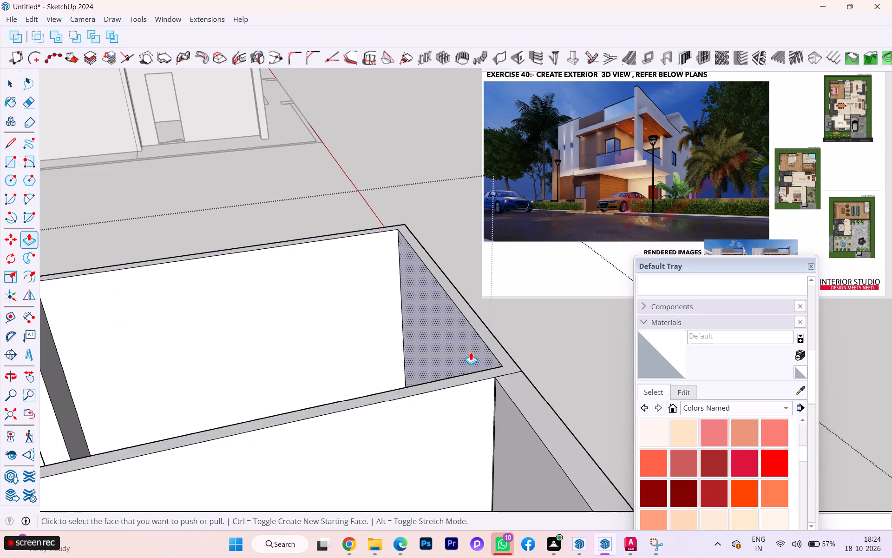
scroll(471, 352, up, 3)
scroll(454, 345, down, 1)
scroll(453, 345, up, 1)
scroll(448, 343, down, 1)
scroll(441, 340, up, 1)
scroll(516, 441, up, 17)
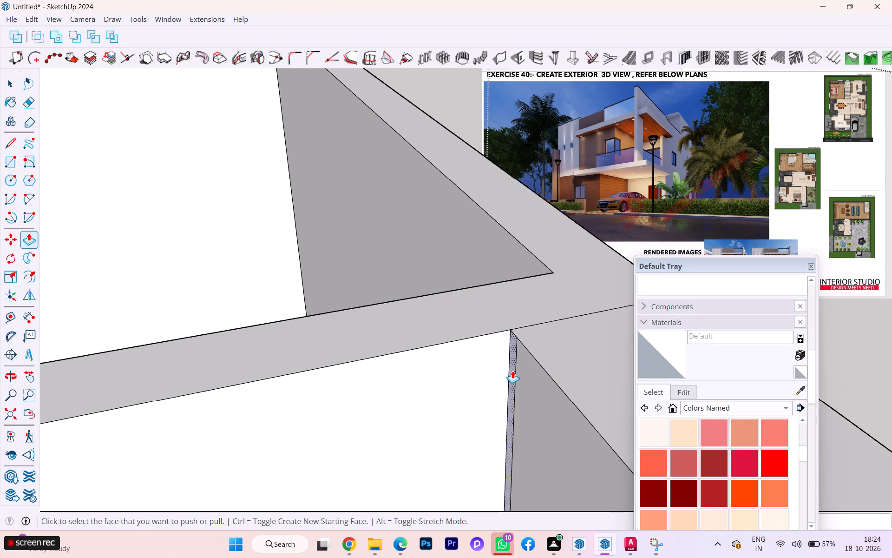
scroll(512, 371, up, 2)
scroll(514, 369, down, 1)
scroll(514, 369, up, 3)
scroll(513, 361, down, 2)
middle_drag(513, 360, 503, 298)
scroll(508, 320, up, 3)
scroll(513, 329, down, 1)
scroll(513, 330, up, 4)
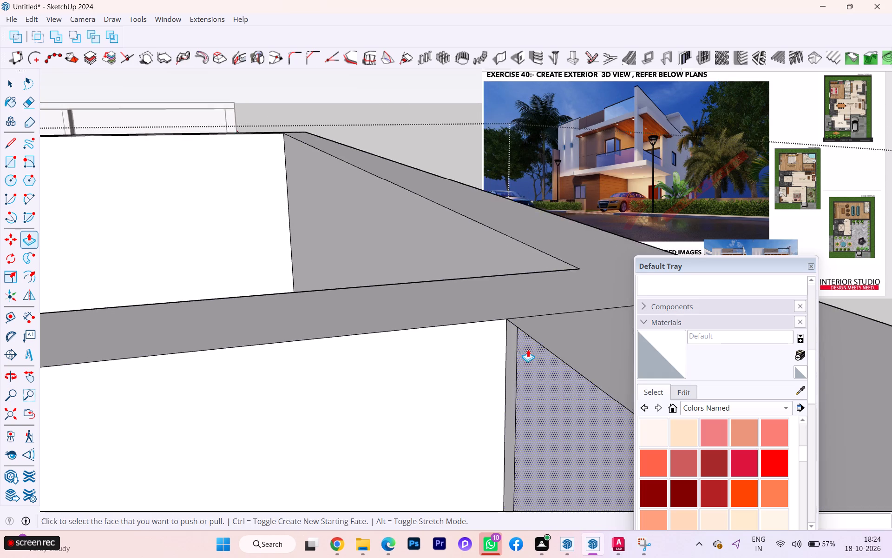
scroll(528, 349, up, 3)
key(space)
scroll(505, 353, up, 1)
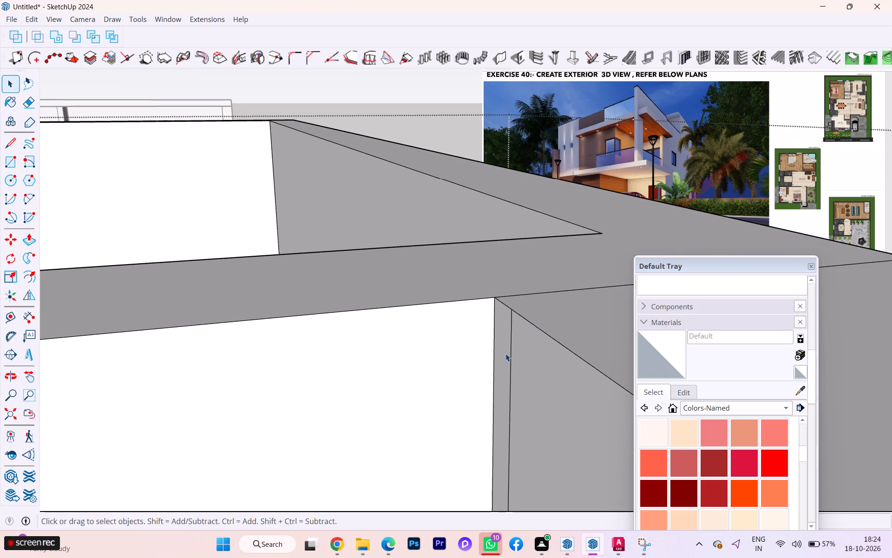
key(e)
click(509, 350)
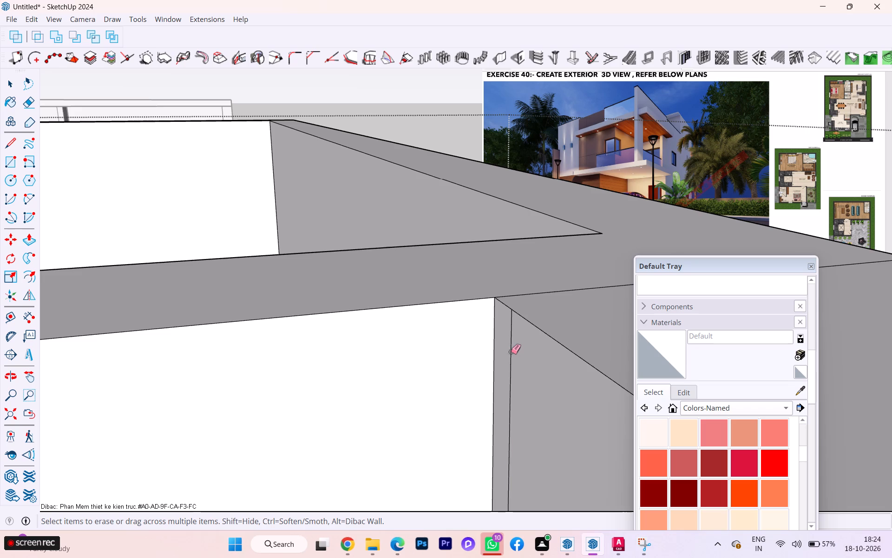
click(511, 352)
Erase the leftover line across the outer wall's top where the partition between the two adjoining rooms meets it.
scroll(450, 280, down, 2)
scroll(436, 280, up, 3)
scroll(428, 279, down, 3)
scroll(380, 251, down, 1)
scroll(380, 251, up, 2)
scroll(380, 251, down, 13)
scroll(374, 255, up, 2)
scroll(290, 223, down, 1)
scroll(284, 223, up, 4)
scroll(284, 223, down, 15)
scroll(292, 274, up, 1)
scroll(292, 274, down, 2)
scroll(292, 275, up, 1)
scroll(292, 276, down, 1)
middle_drag(293, 278, 500, 357)
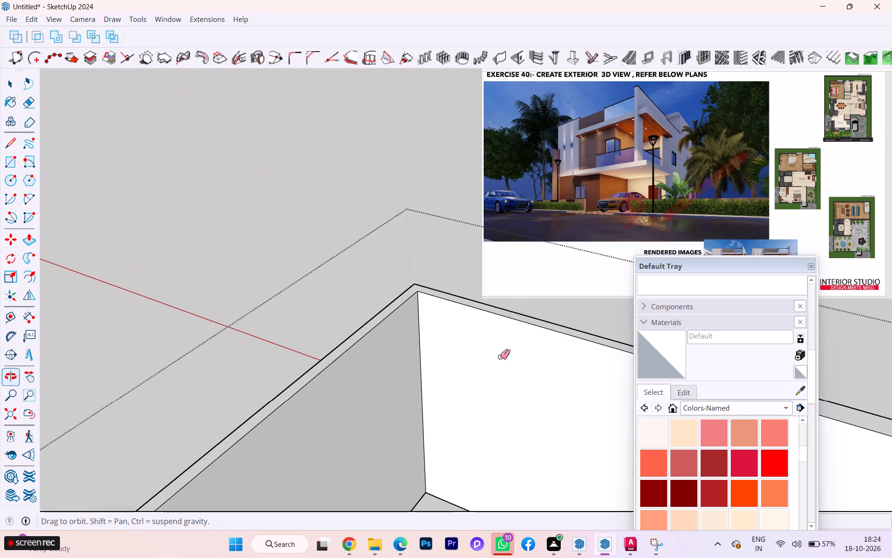
scroll(309, 322, down, 4)
scroll(291, 318, up, 1)
scroll(291, 318, down, 4)
middle_drag(498, 398, 586, 370)
scroll(302, 345, down, 4)
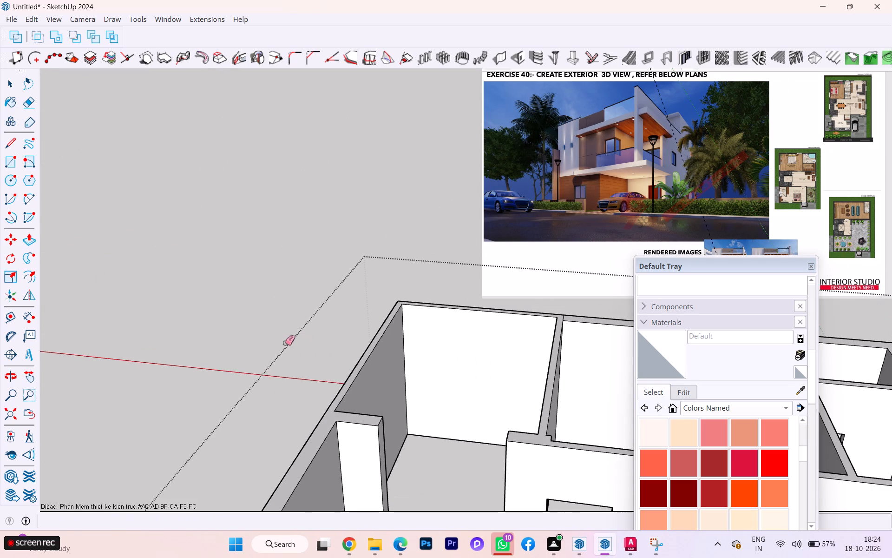
scroll(479, 377, down, 1)
middle_drag(490, 380, 571, 353)
scroll(577, 331, up, 2)
scroll(577, 327, down, 1)
scroll(577, 327, up, 7)
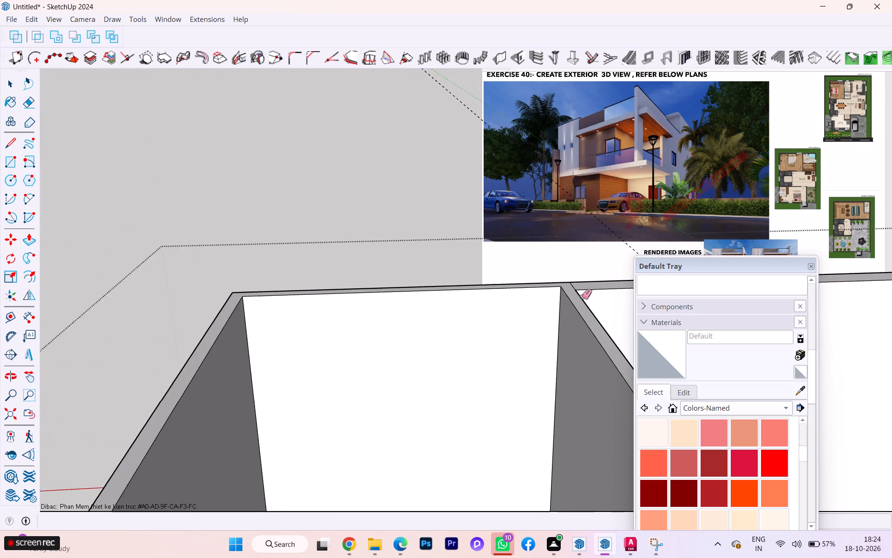
scroll(582, 297, up, 4)
scroll(583, 291, down, 1)
scroll(582, 290, up, 3)
scroll(579, 282, down, 2)
scroll(579, 282, up, 3)
scroll(579, 282, down, 1)
scroll(579, 282, up, 3)
scroll(576, 298, down, 2)
scroll(576, 298, up, 6)
scroll(576, 298, down, 2)
scroll(576, 298, up, 4)
scroll(572, 300, down, 4)
scroll(572, 300, up, 3)
middle_drag(512, 319, 499, 328)
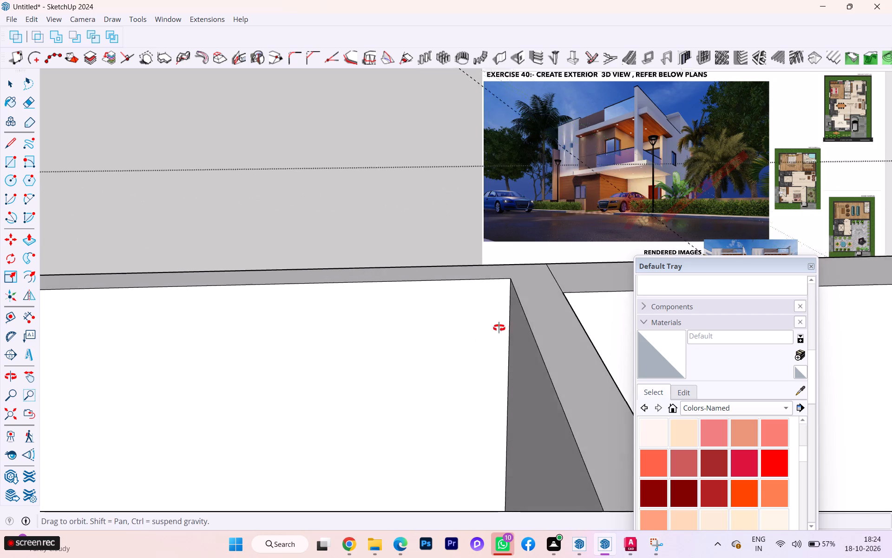
middle_drag(499, 328, 387, 364)
scroll(539, 324, up, 3)
scroll(539, 320, down, 1)
scroll(540, 320, up, 7)
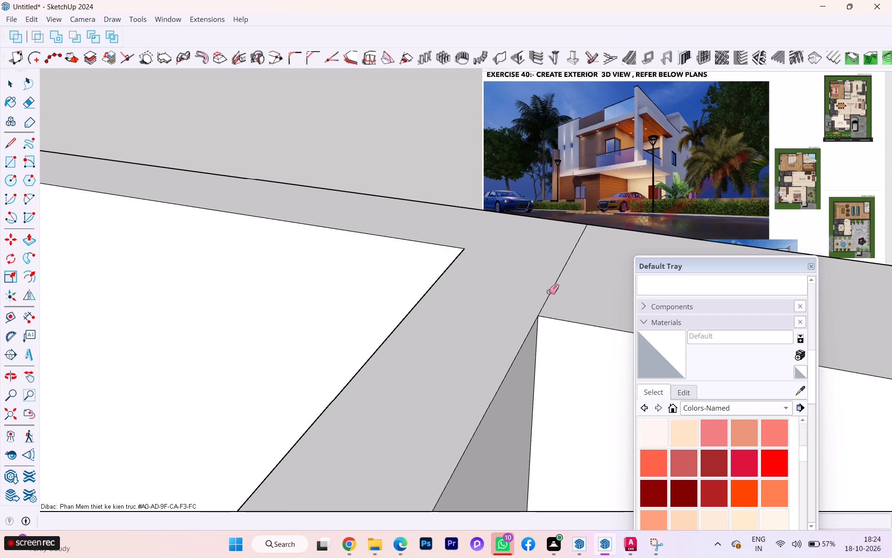
click(551, 292)
scroll(433, 274, down, 14)
scroll(393, 264, down, 2)
scroll(393, 264, up, 1)
key(space)
Check the wall tops and partition junctions around the adjoining rooms and the small corner room from above.
scroll(375, 237, down, 7)
scroll(371, 232, up, 2)
scroll(371, 232, down, 2)
scroll(371, 233, up, 1)
scroll(372, 235, down, 1)
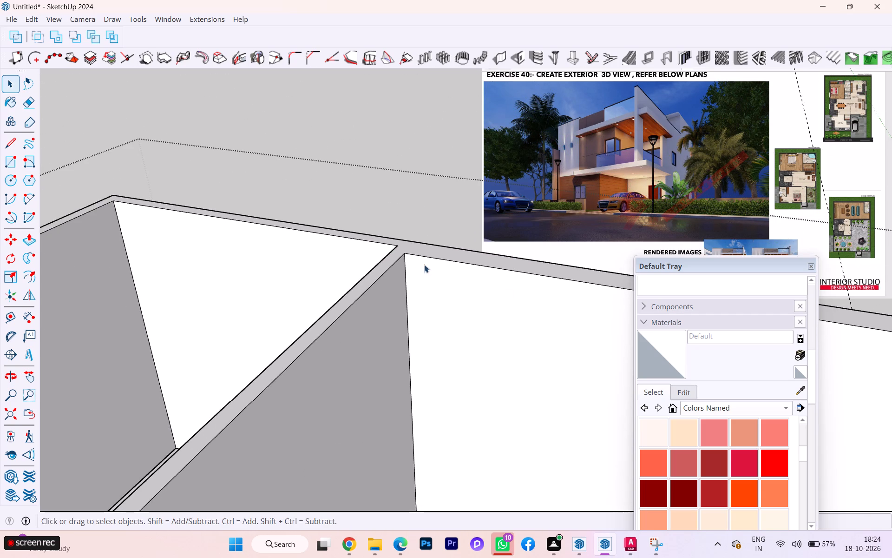
scroll(421, 296, down, 3)
scroll(420, 295, up, 1)
scroll(417, 294, down, 1)
scroll(354, 279, down, 5)
scroll(352, 280, up, 2)
scroll(351, 281, down, 4)
scroll(361, 286, up, 1)
scroll(361, 286, down, 5)
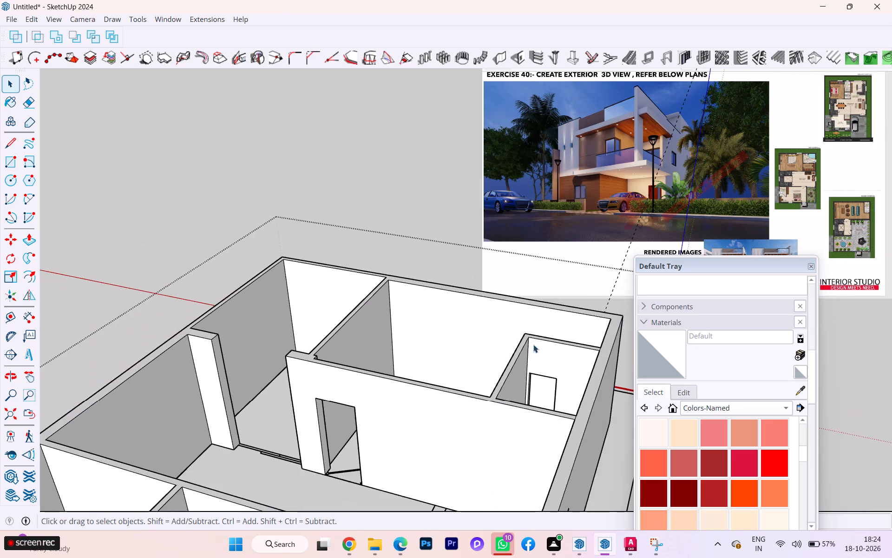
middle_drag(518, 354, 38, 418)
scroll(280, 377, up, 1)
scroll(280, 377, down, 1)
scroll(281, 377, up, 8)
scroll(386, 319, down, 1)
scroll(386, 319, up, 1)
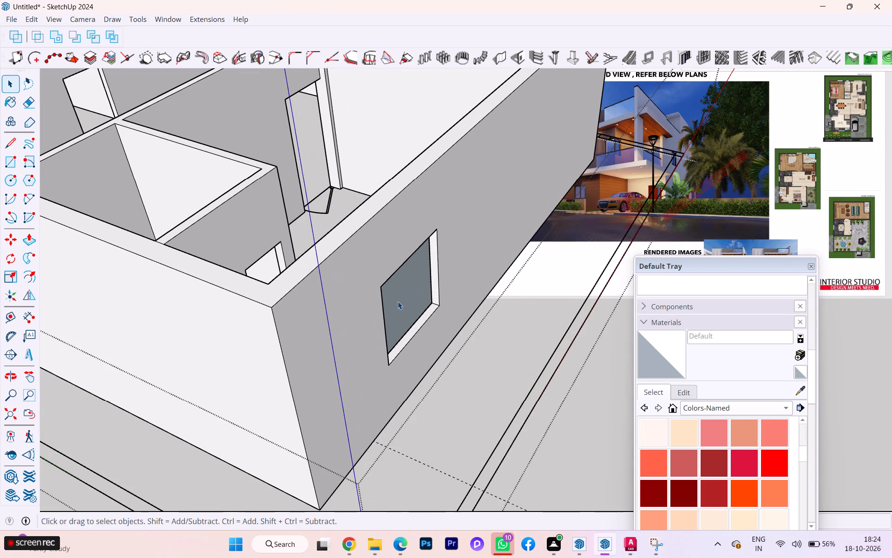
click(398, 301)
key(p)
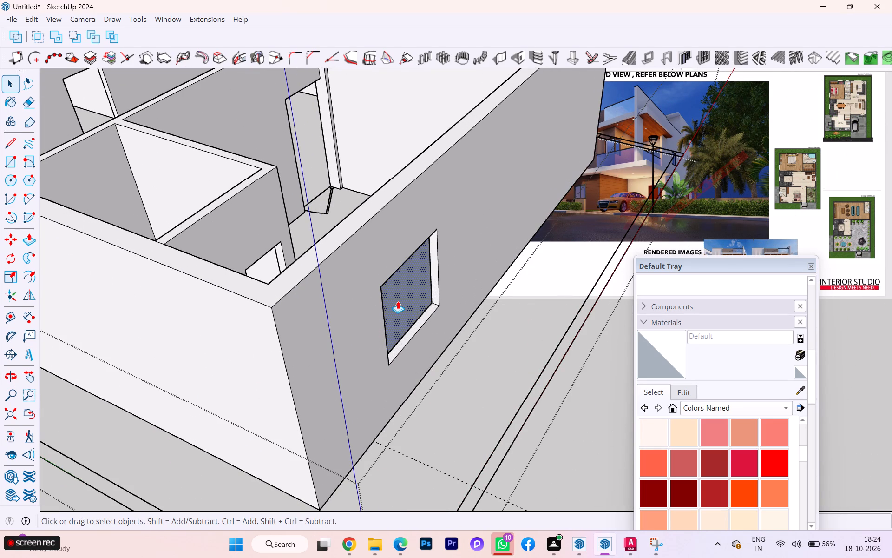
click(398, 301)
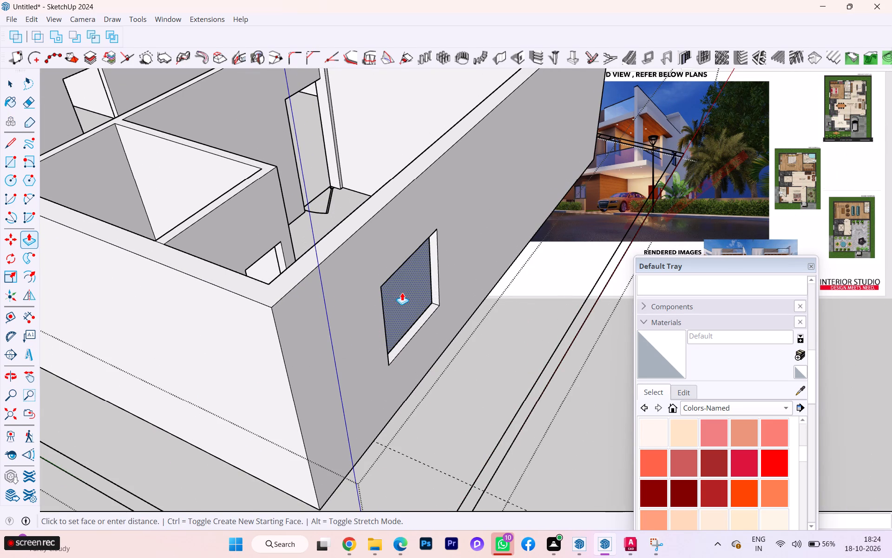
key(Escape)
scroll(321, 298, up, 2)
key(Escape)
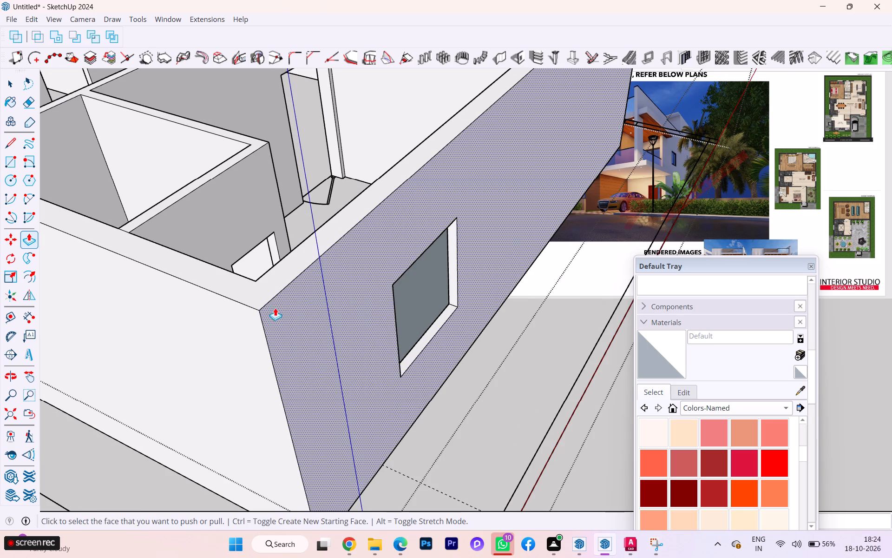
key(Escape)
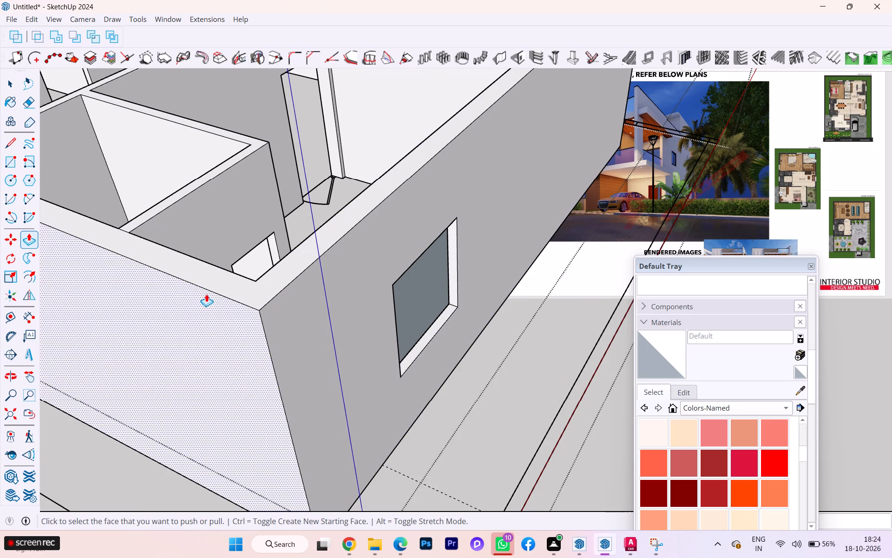
Draw a line across the window wall's top from the inner corner near the small room to the outer edge.
click(8, 84)
key(l)
key(Return)
scroll(277, 279, up, 3)
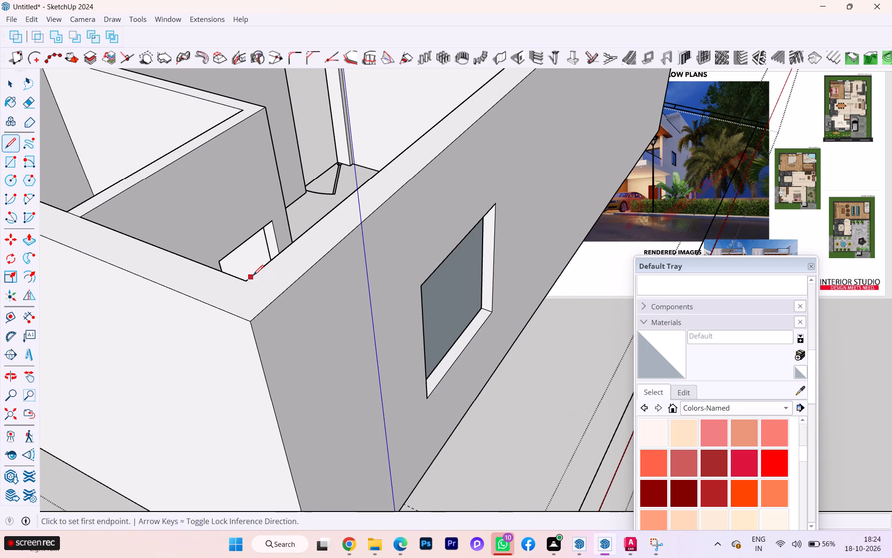
click(246, 280)
click(284, 293)
key(space)
scroll(225, 273, down, 2)
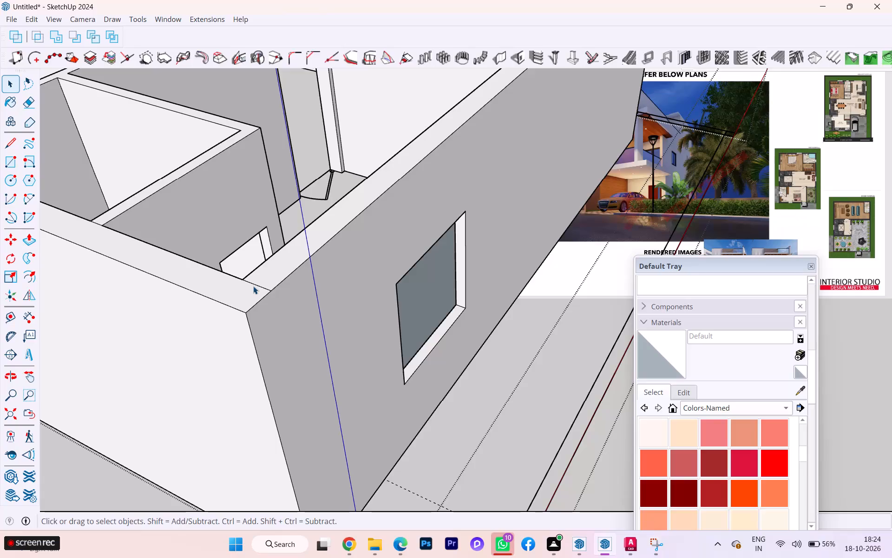
Draw a vertical line down the window wall's outer face from the end of that top line to the base.
key(l)
key(Return)
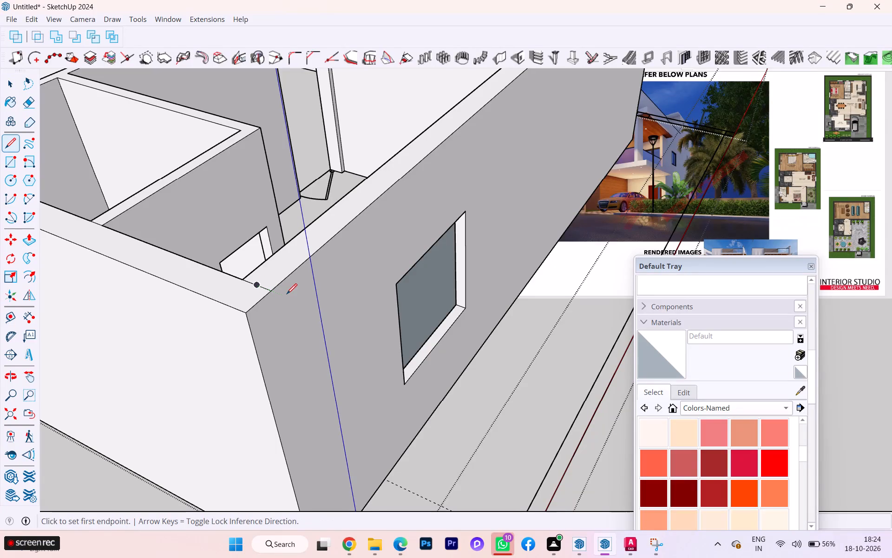
click(274, 293)
scroll(302, 392, down, 3)
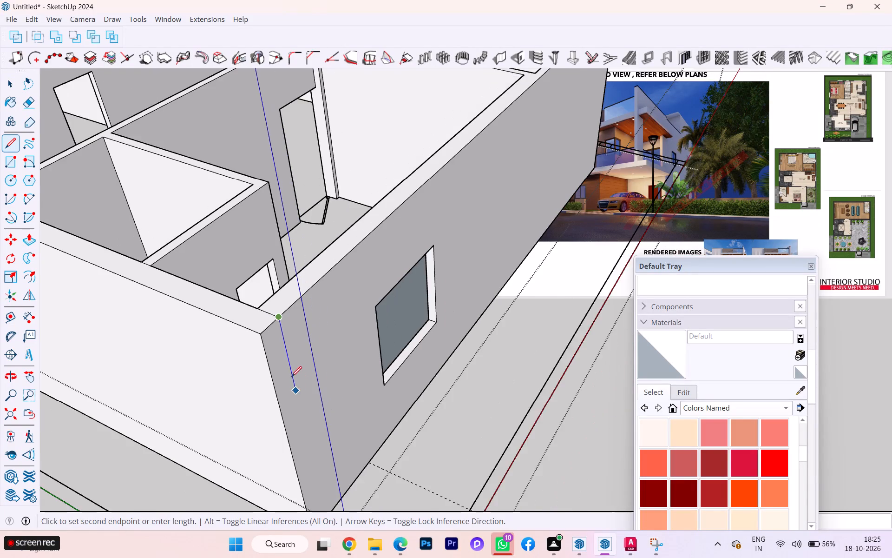
scroll(289, 371, down, 2)
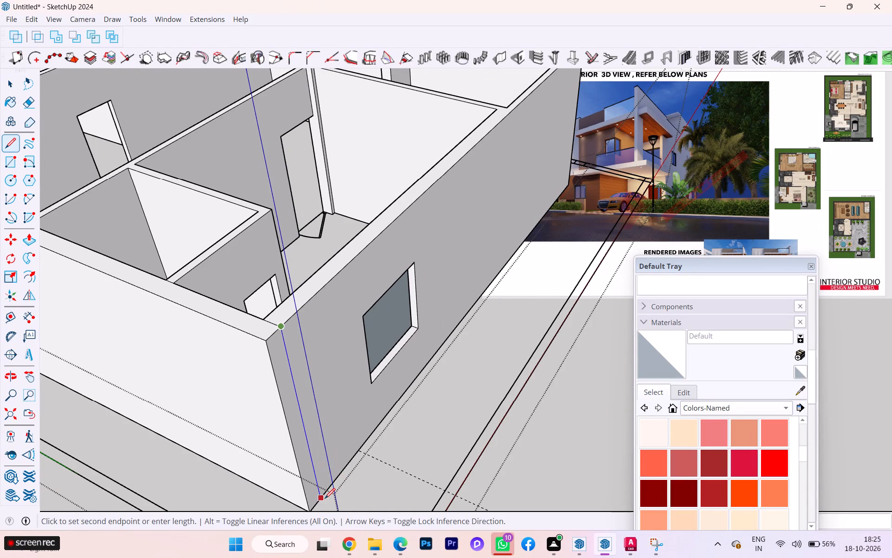
click(325, 498)
key(space)
scroll(395, 325, down, 1)
middle_drag(395, 325, 318, 344)
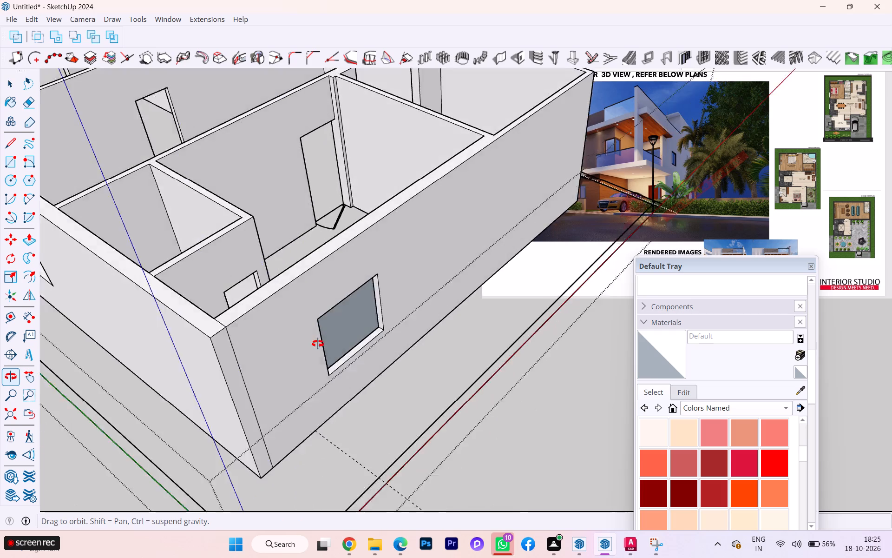
Draw a line across the window wall's top at the partition junction and continue it down the outer face to the base.
middle_drag(318, 344, 279, 349)
scroll(505, 165, up, 5)
key(l)
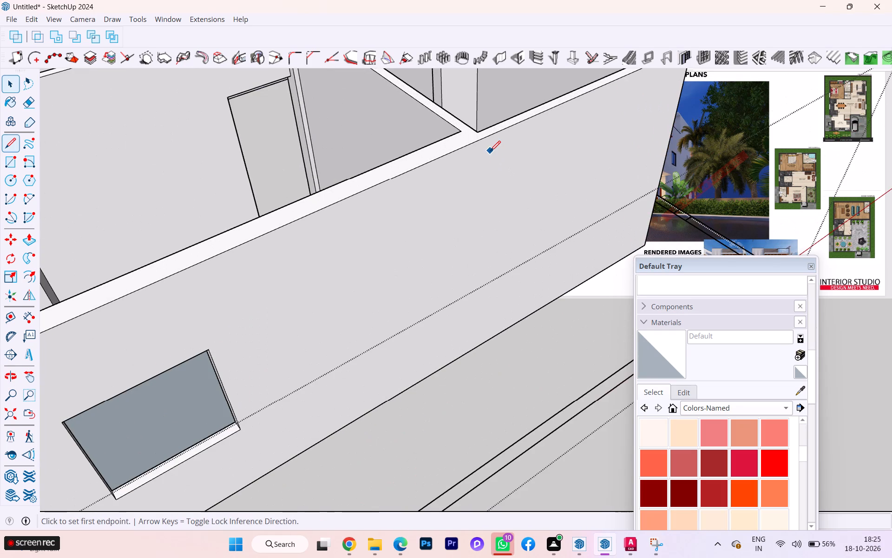
key(Return)
scroll(490, 151, up, 1)
click(460, 126)
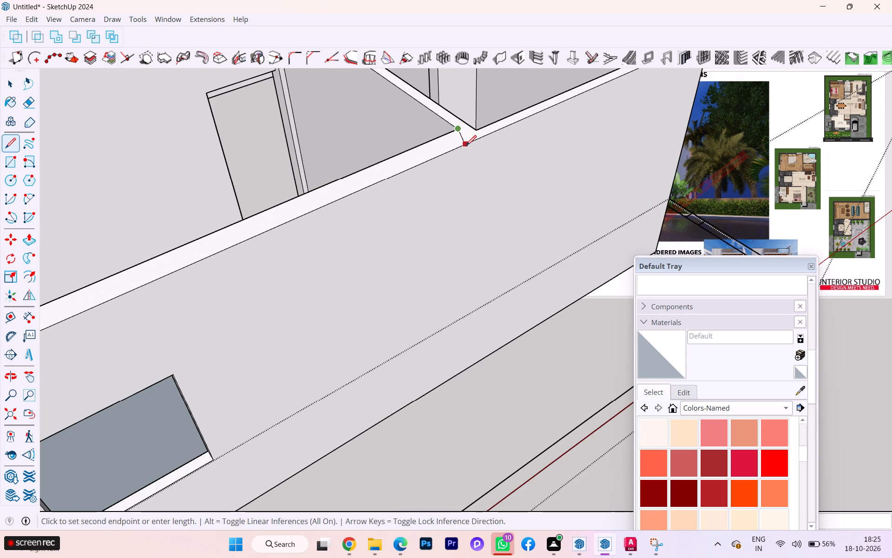
click(473, 141)
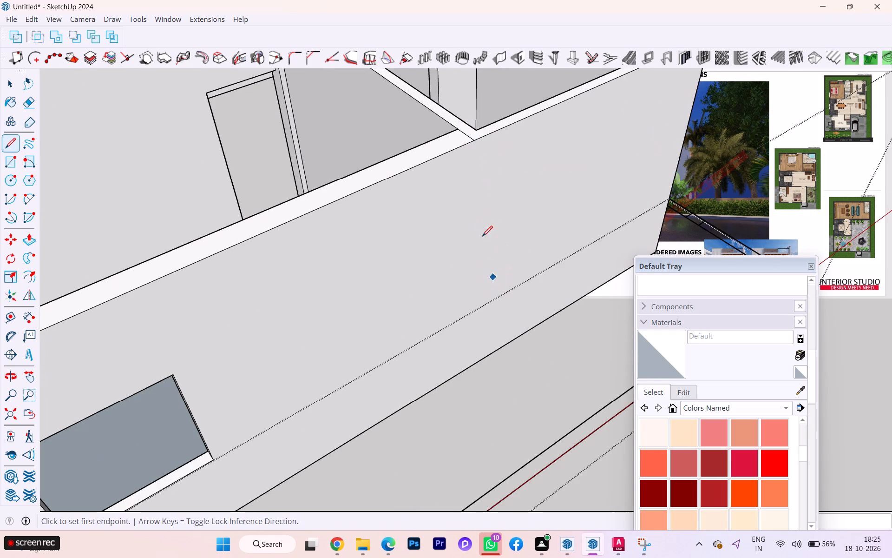
click(476, 142)
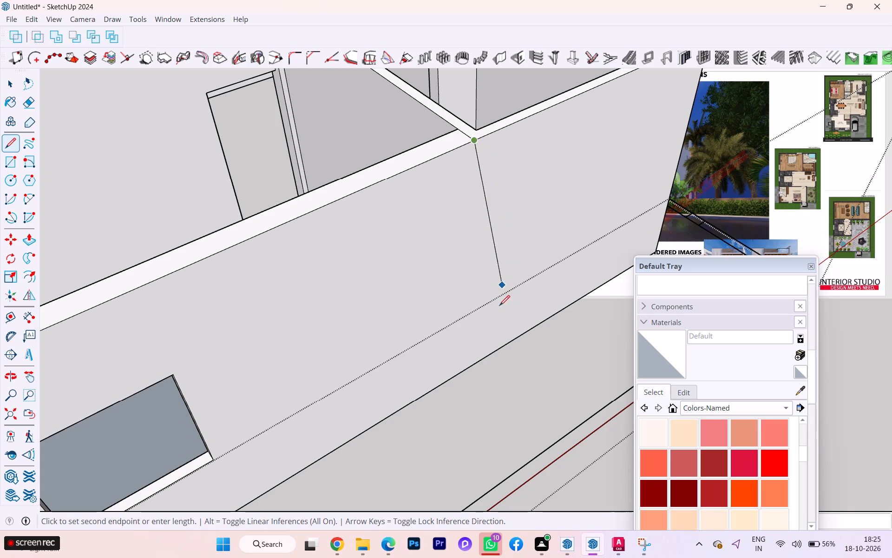
click(473, 365)
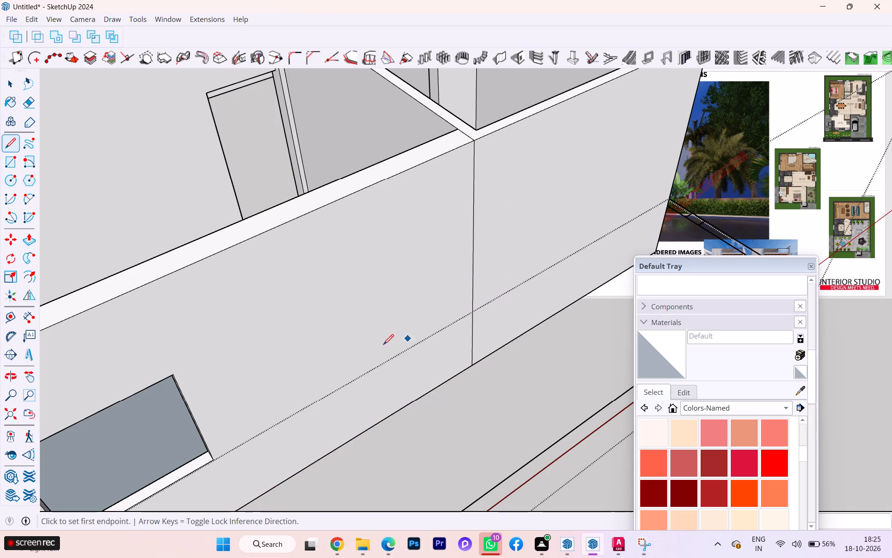
key(space)
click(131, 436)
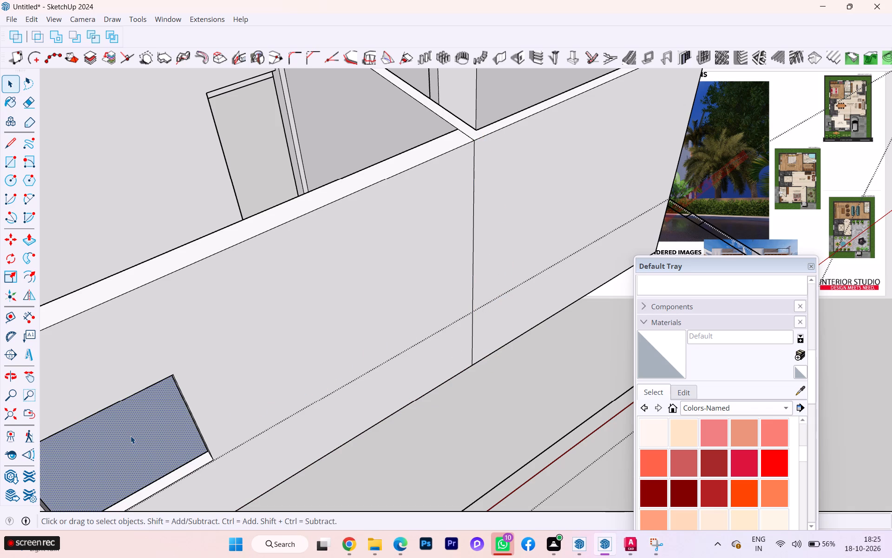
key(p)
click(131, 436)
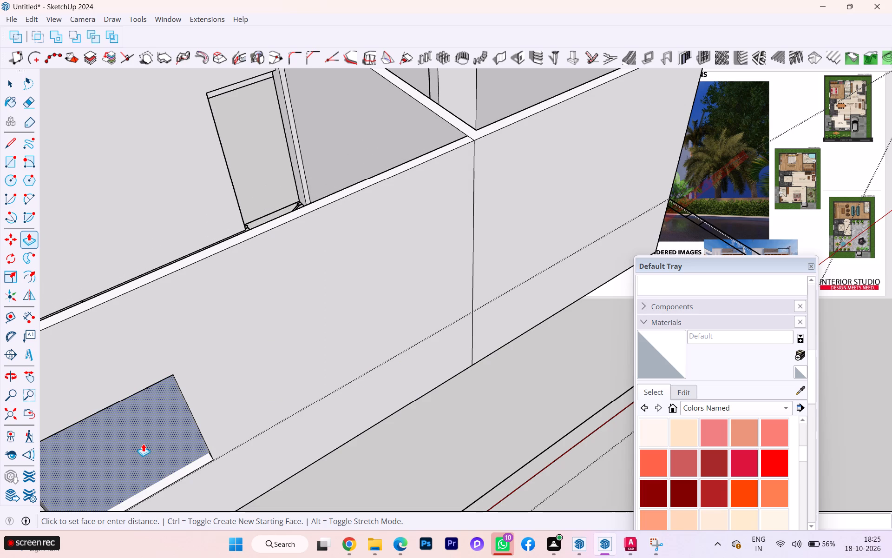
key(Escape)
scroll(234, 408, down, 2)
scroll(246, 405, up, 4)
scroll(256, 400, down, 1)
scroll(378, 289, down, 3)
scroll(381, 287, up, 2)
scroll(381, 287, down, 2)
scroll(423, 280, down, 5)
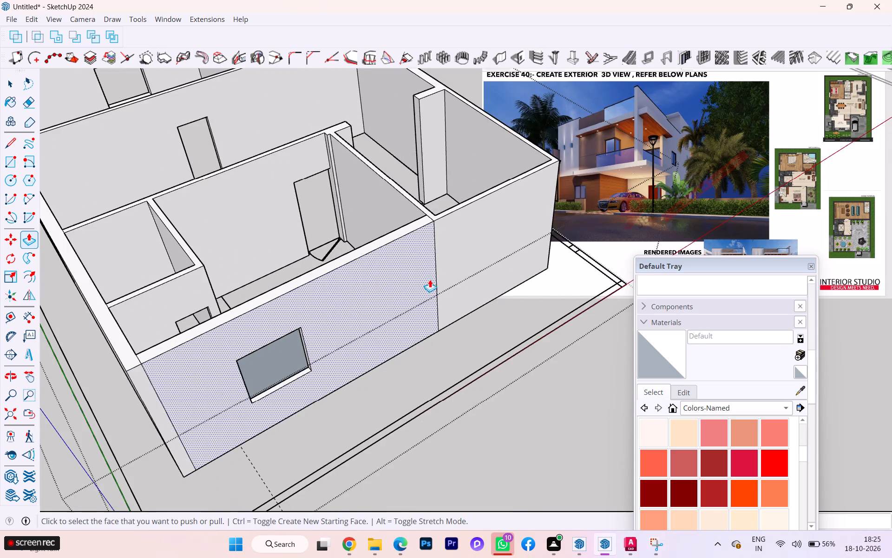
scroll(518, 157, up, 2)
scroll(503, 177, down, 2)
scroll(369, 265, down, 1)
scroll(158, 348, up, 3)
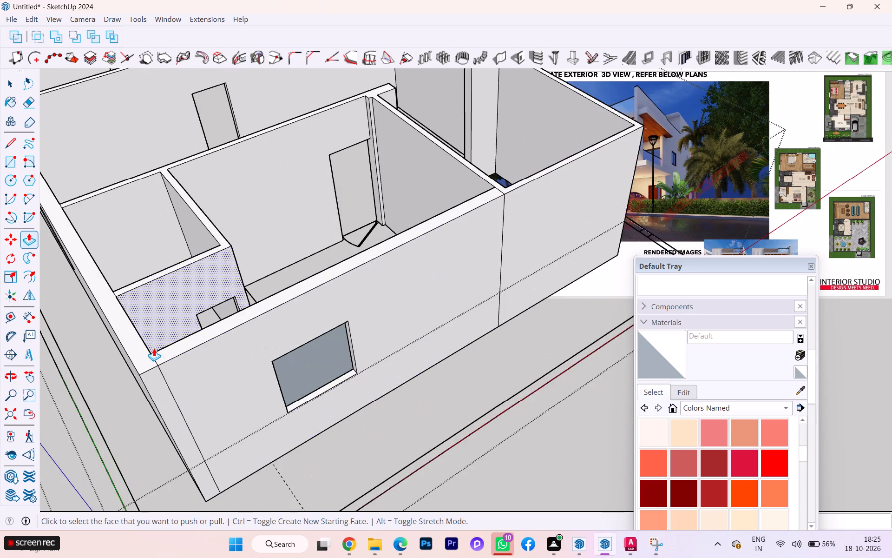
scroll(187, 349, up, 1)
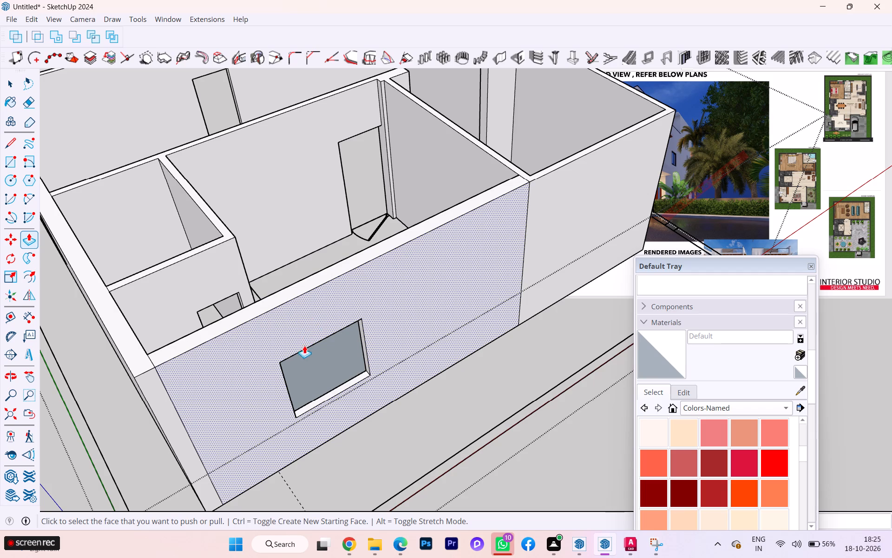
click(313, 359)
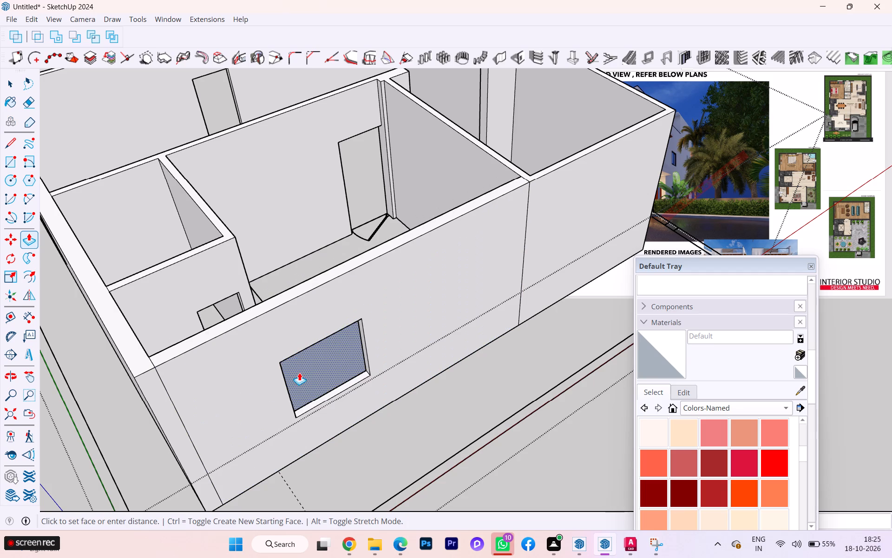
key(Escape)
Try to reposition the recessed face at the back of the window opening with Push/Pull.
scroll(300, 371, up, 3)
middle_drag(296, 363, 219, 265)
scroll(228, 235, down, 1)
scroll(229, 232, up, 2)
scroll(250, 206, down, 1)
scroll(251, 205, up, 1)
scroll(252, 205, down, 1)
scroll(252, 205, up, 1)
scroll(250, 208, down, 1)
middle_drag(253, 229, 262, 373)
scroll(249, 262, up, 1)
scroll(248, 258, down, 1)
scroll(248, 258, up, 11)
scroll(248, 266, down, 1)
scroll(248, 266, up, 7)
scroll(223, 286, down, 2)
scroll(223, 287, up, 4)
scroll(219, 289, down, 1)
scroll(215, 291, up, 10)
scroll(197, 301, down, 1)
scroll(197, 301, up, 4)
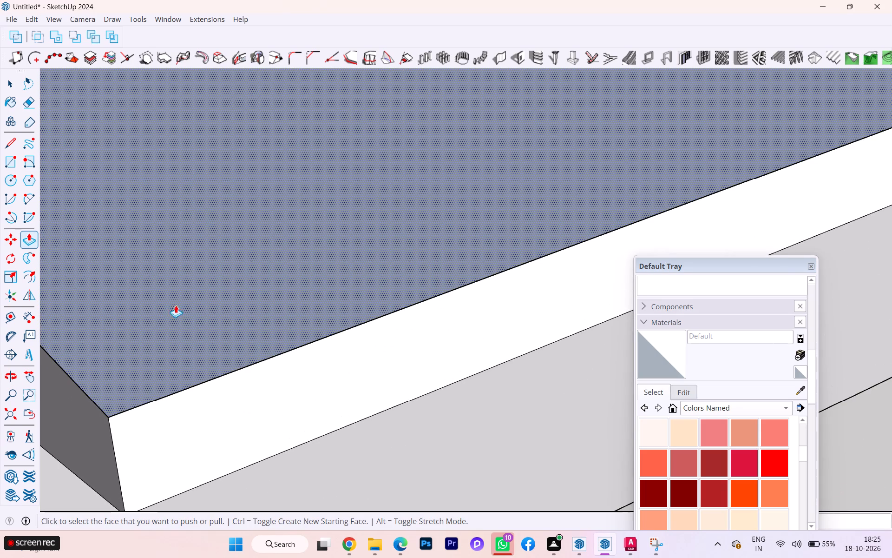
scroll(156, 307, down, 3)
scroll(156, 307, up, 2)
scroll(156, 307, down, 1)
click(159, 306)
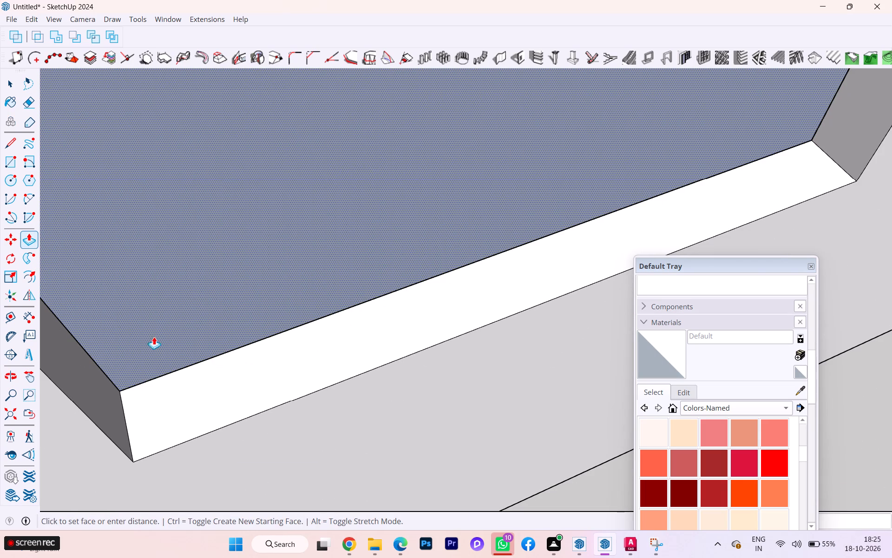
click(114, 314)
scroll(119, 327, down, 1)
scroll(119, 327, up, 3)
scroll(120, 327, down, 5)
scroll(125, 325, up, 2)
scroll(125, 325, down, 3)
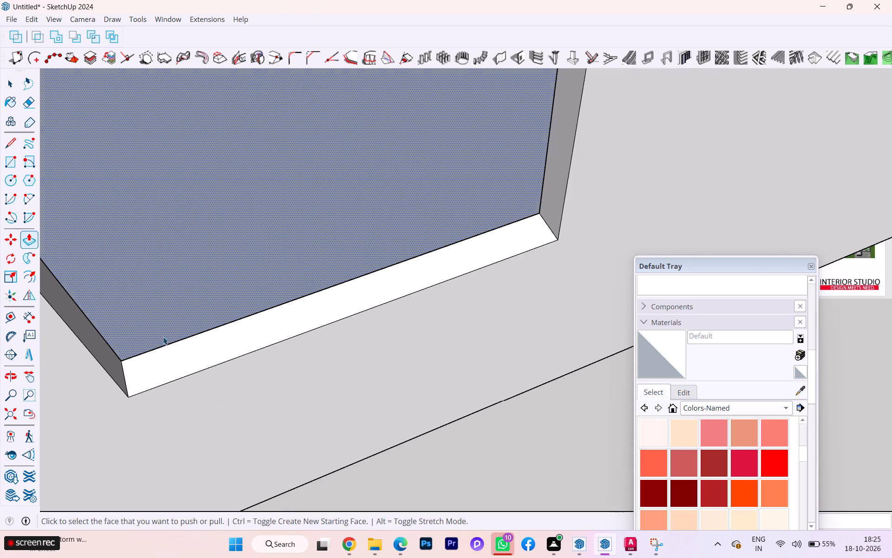
Push the window opening's sill face up to the opening's top edge to fill the opening in.
key(space)
click(176, 355)
key(p)
click(176, 355)
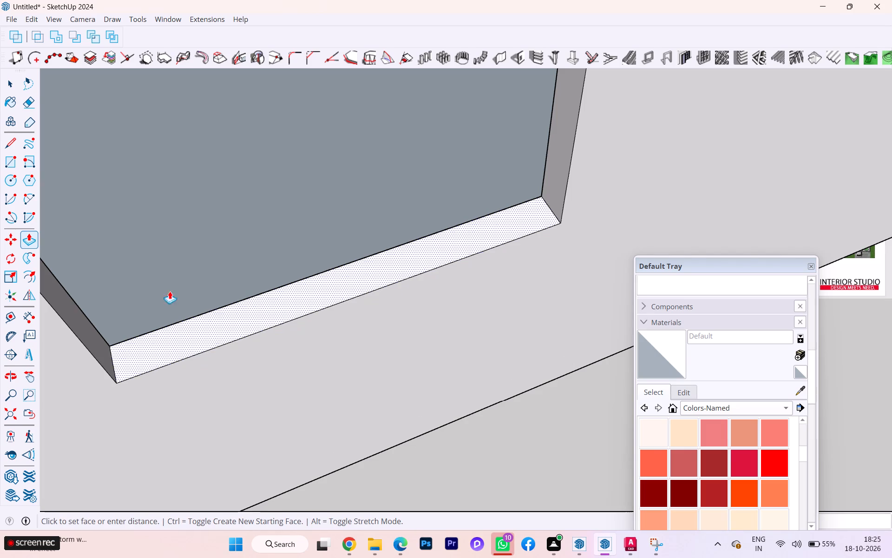
scroll(171, 250, down, 3)
scroll(171, 250, up, 1)
scroll(171, 250, down, 4)
scroll(184, 252, up, 1)
scroll(184, 252, down, 1)
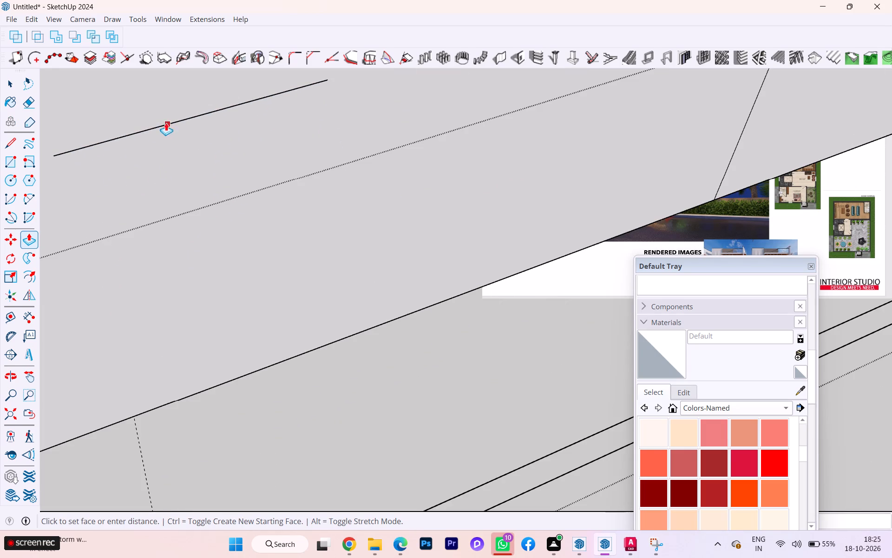
click(157, 110)
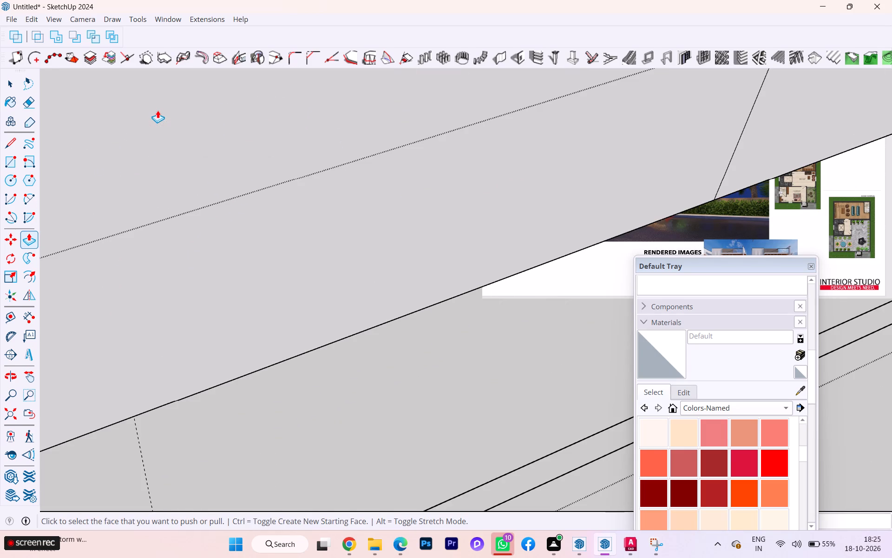
Examine the filled wall's top and its junction with the partition from the inner side and from above.
scroll(256, 121, down, 1)
scroll(262, 124, up, 1)
scroll(283, 133, down, 3)
scroll(346, 159, down, 4)
scroll(346, 165, up, 2)
scroll(334, 188, down, 2)
scroll(334, 197, up, 1)
scroll(334, 199, down, 9)
scroll(264, 208, down, 1)
middle_drag(264, 208, 662, 164)
scroll(328, 278, down, 1)
middle_drag(323, 278, 485, 213)
scroll(372, 306, up, 1)
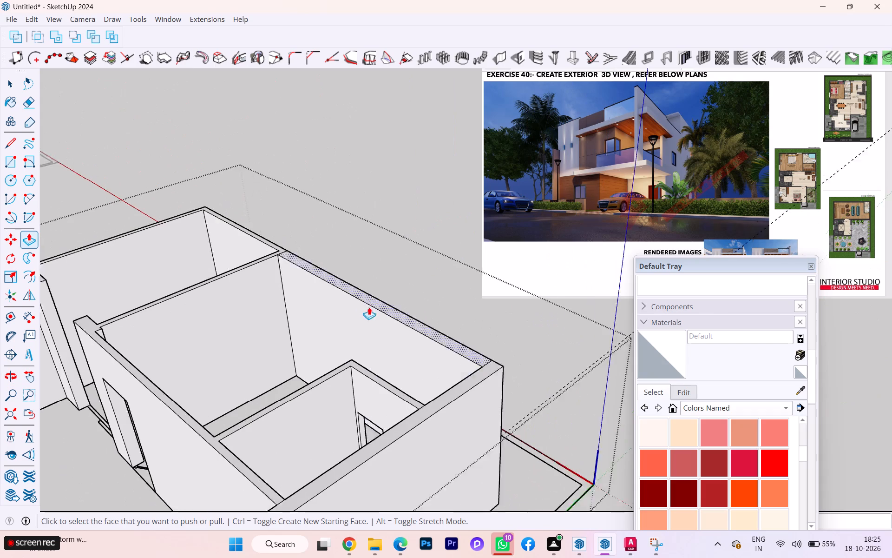
scroll(369, 307, up, 1)
scroll(323, 305, up, 4)
scroll(295, 258, down, 1)
scroll(295, 258, up, 3)
scroll(247, 260, up, 7)
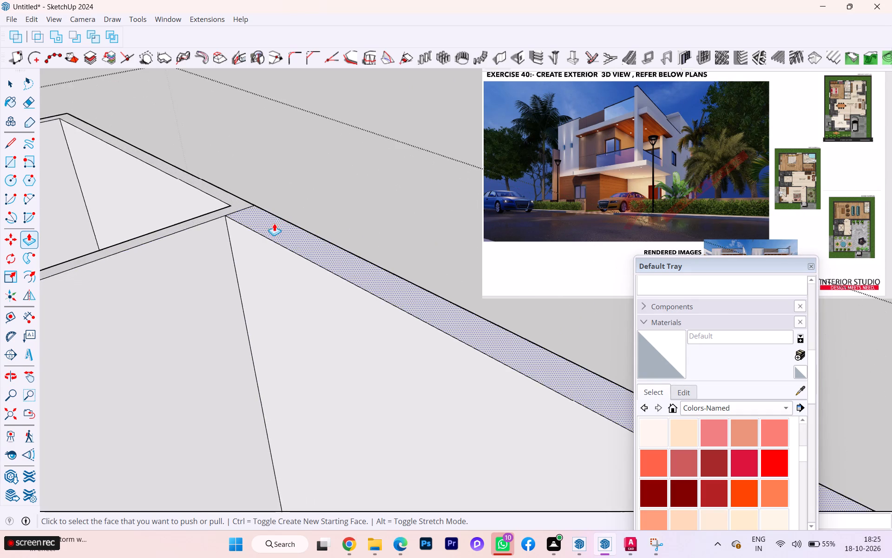
scroll(274, 223, up, 3)
scroll(265, 207, down, 10)
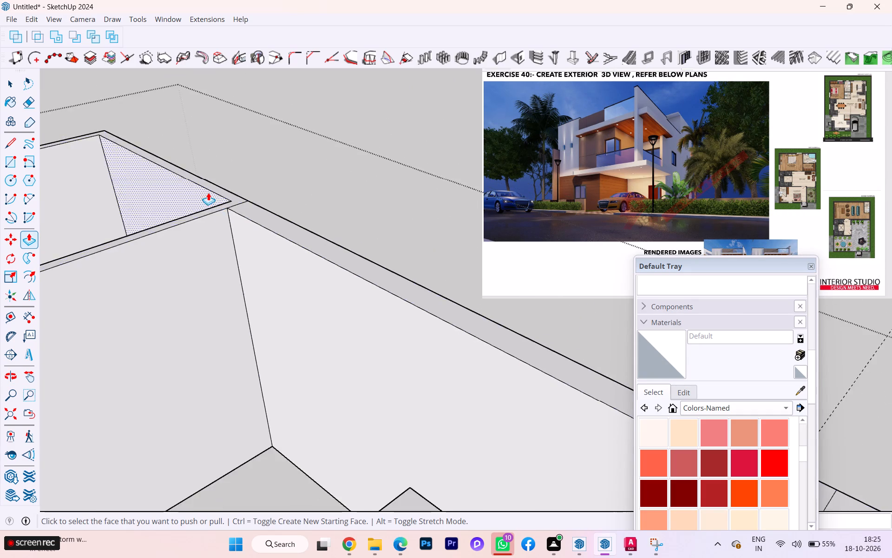
scroll(208, 193, down, 2)
scroll(208, 193, up, 2)
scroll(208, 193, down, 2)
scroll(208, 193, up, 2)
scroll(208, 193, down, 10)
middle_drag(228, 240, 356, 327)
scroll(331, 289, down, 3)
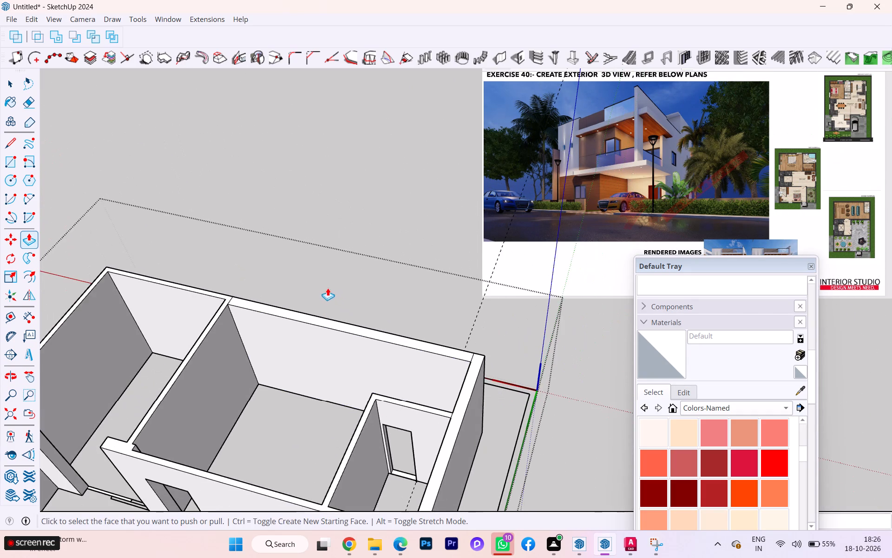
middle_drag(371, 347, 424, 341)
key(space)
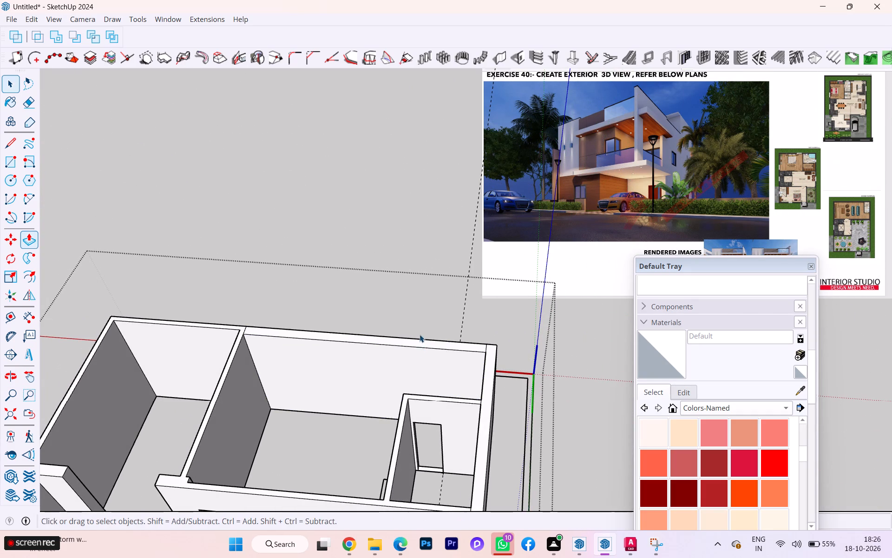
scroll(387, 370, up, 4)
scroll(311, 329, down, 1)
key(j)
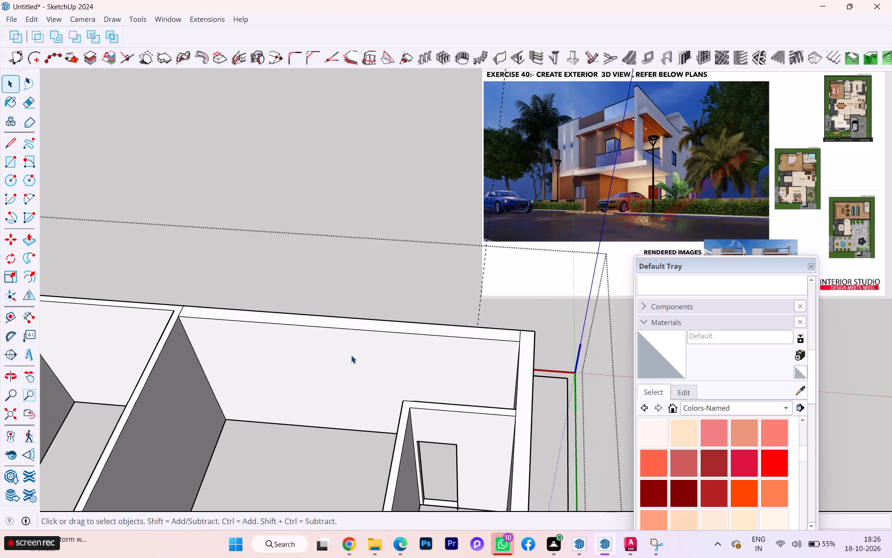
Display the model's hidden back edges to reveal the window markings behind the outer wall.
key(k)
scroll(387, 376, down, 1)
middle_drag(399, 380, 493, 373)
scroll(380, 434, up, 3)
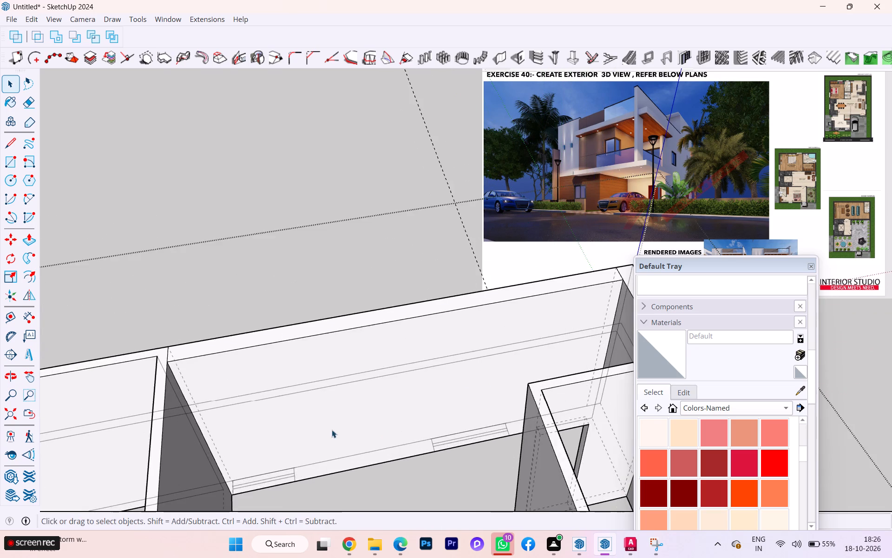
scroll(231, 379, up, 4)
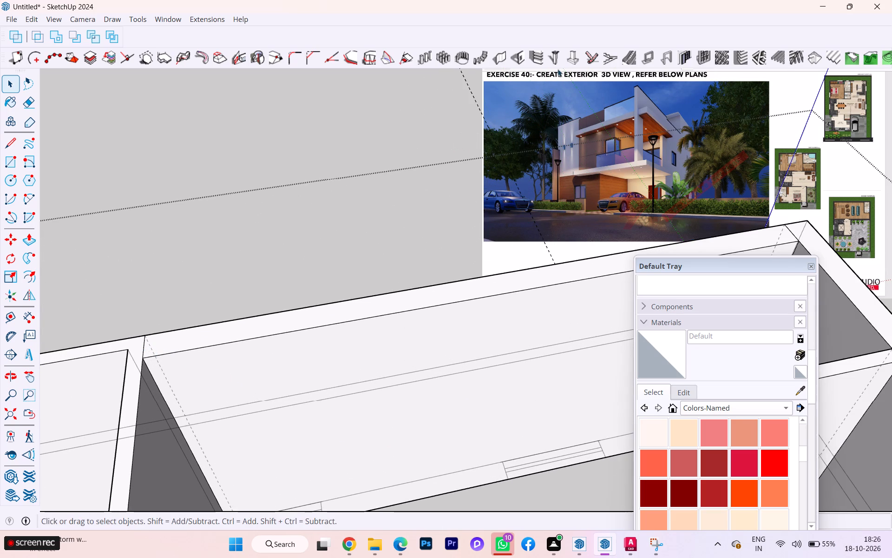
Cut a 4' wide by 4' high wall opening at the window mark in the outer wall, 3' above the base.
click(525, 57)
drag(614, 245, 557, 243)
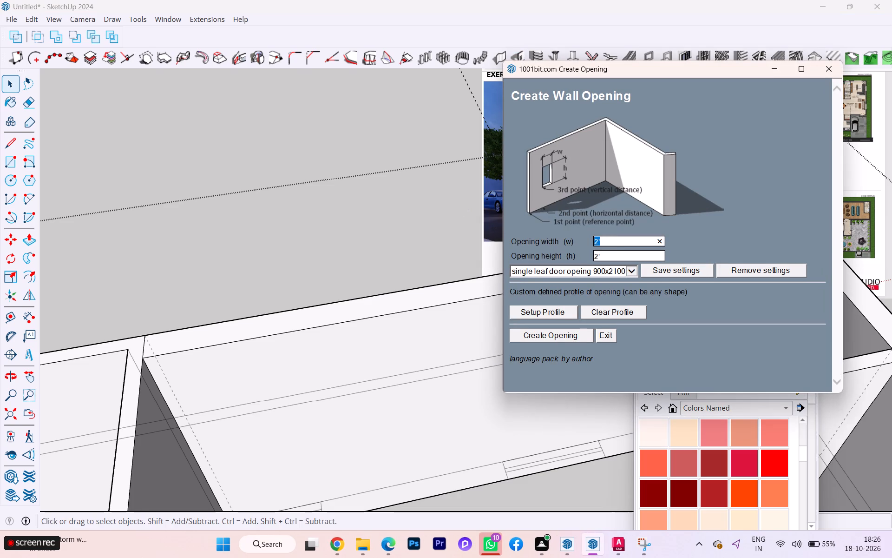
text(4')
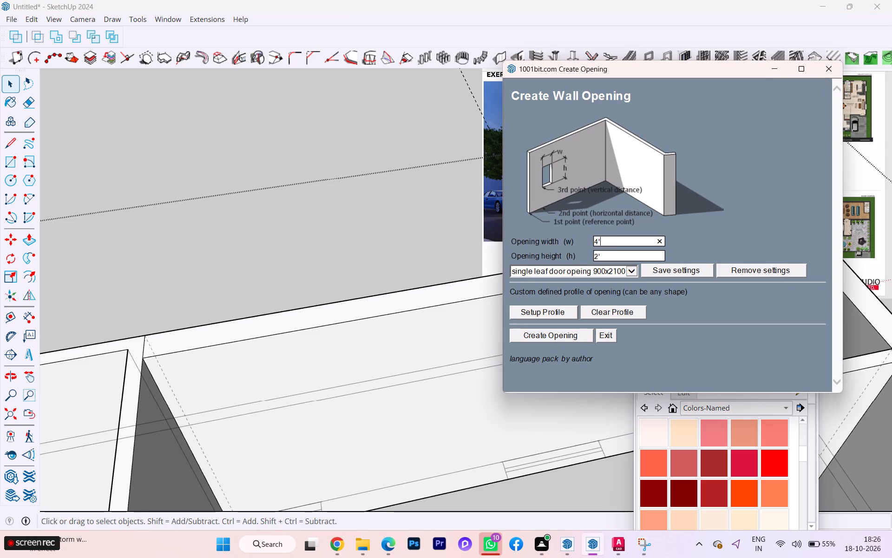
click(628, 257)
text(4')
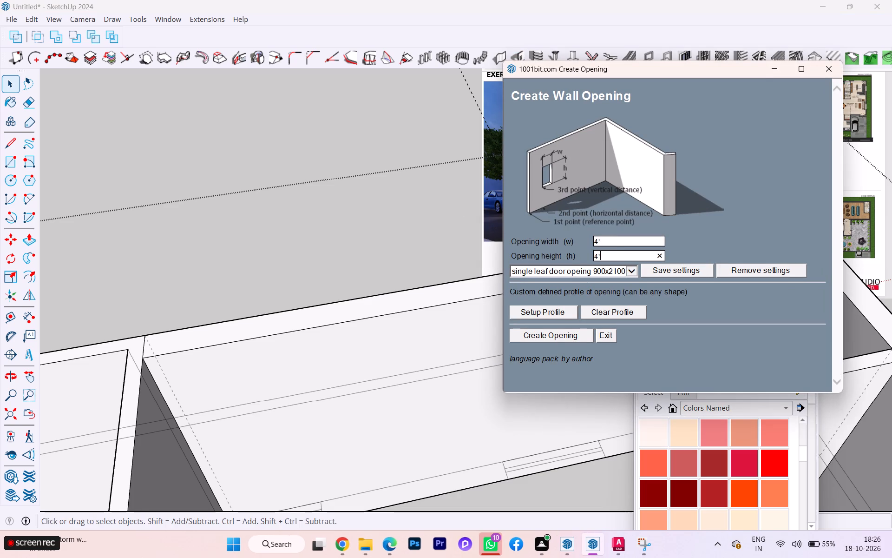
click(560, 338)
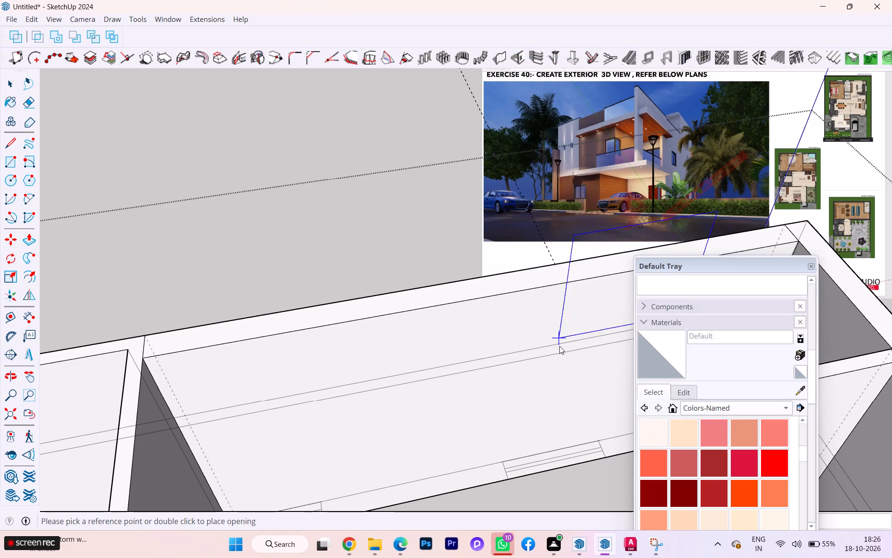
click(509, 479)
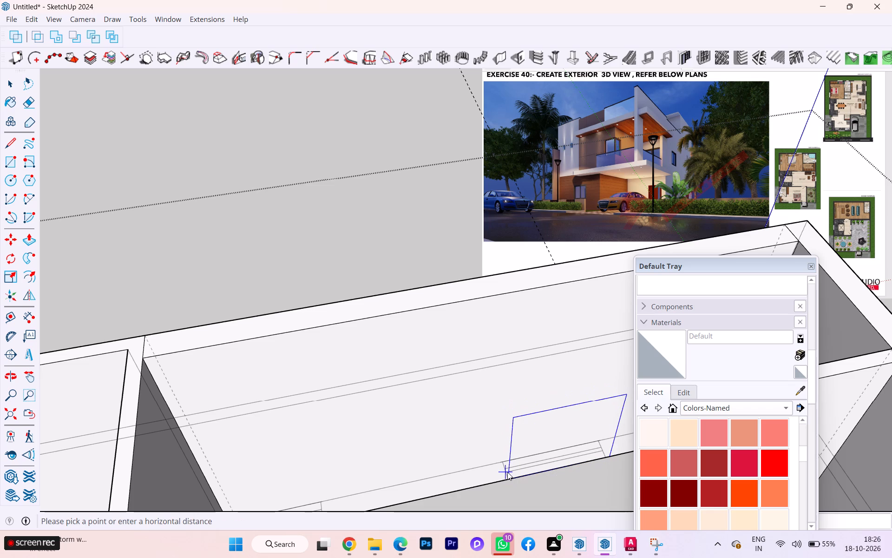
click(509, 479)
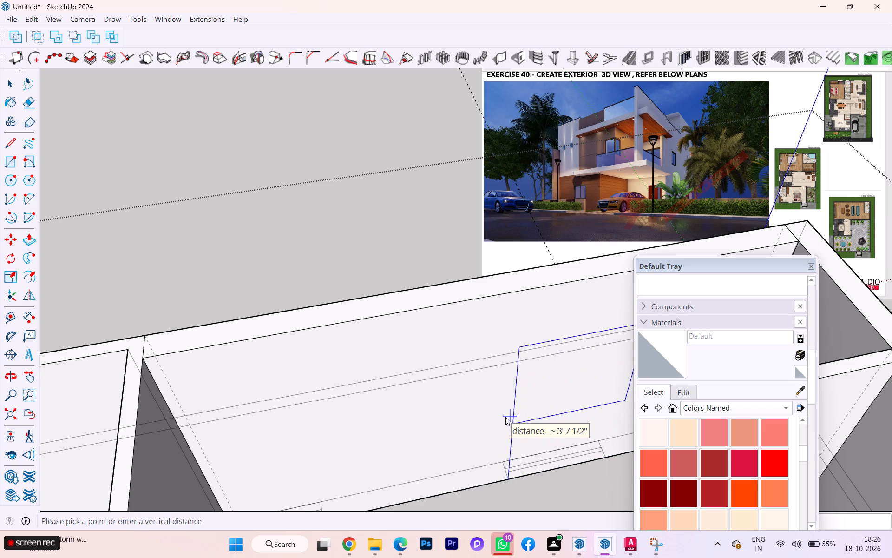
text(3')
key(Return)
scroll(502, 393, down, 4)
scroll(466, 374, down, 1)
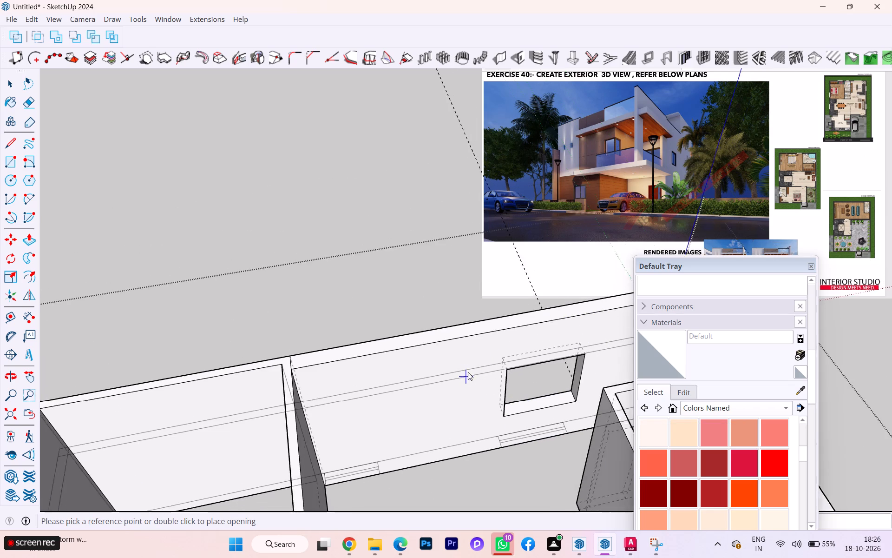
scroll(468, 372, down, 4)
scroll(537, 330, up, 1)
scroll(472, 339, down, 3)
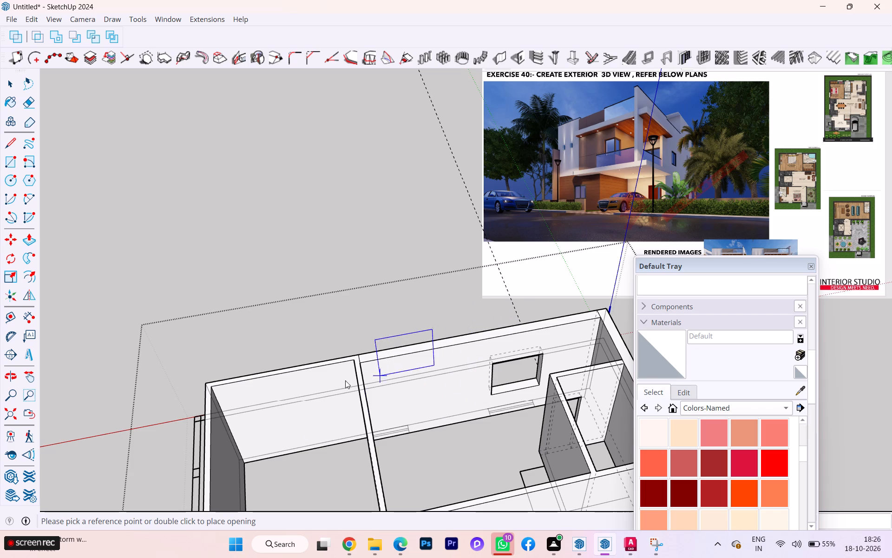
key(Escape)
scroll(278, 456, up, 6)
key(Escape)
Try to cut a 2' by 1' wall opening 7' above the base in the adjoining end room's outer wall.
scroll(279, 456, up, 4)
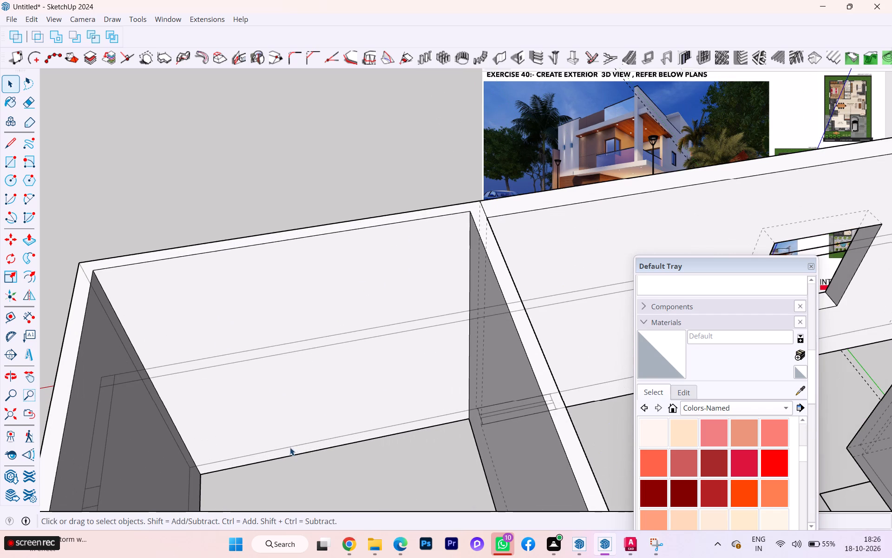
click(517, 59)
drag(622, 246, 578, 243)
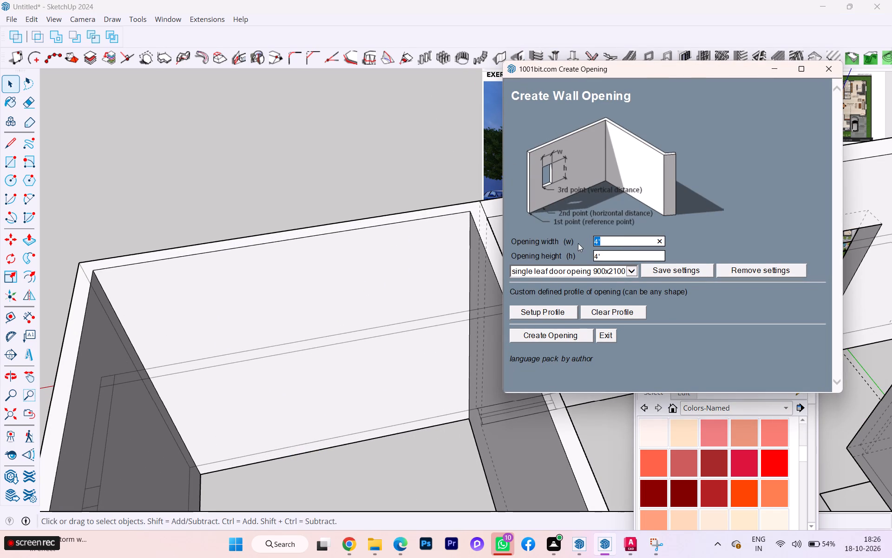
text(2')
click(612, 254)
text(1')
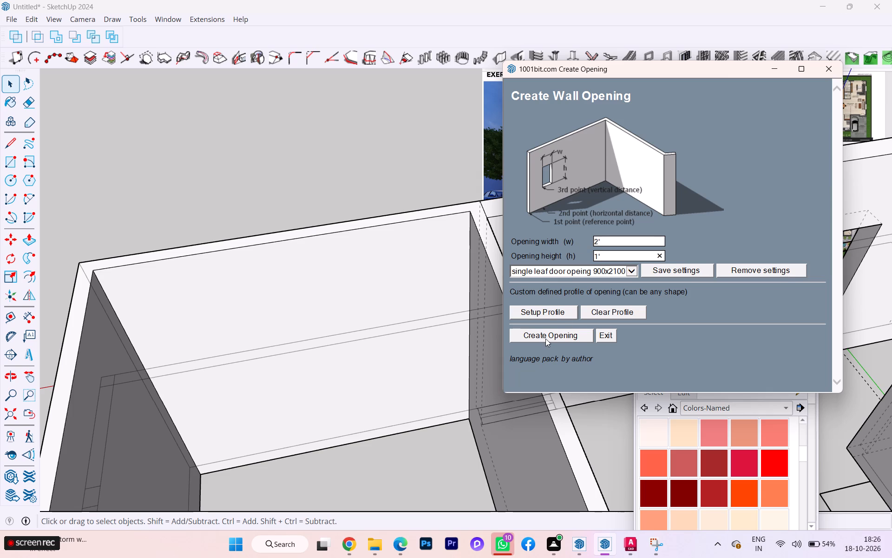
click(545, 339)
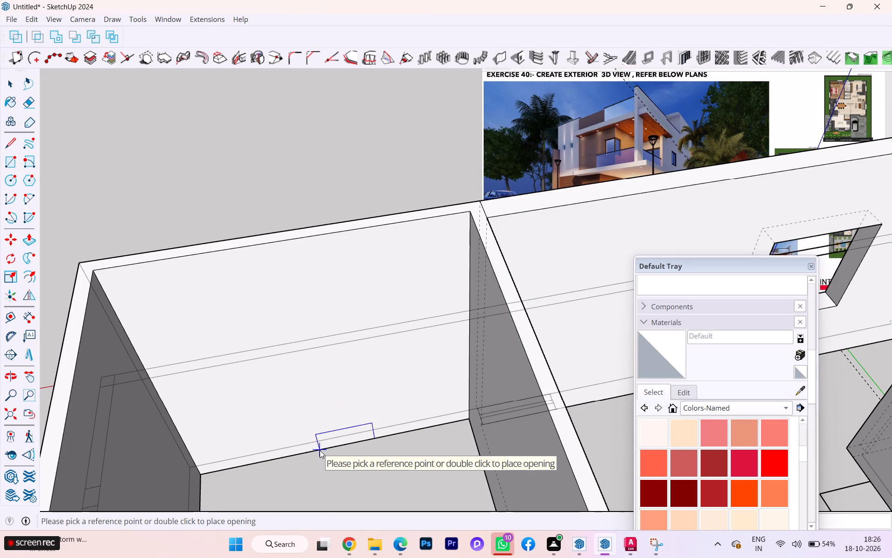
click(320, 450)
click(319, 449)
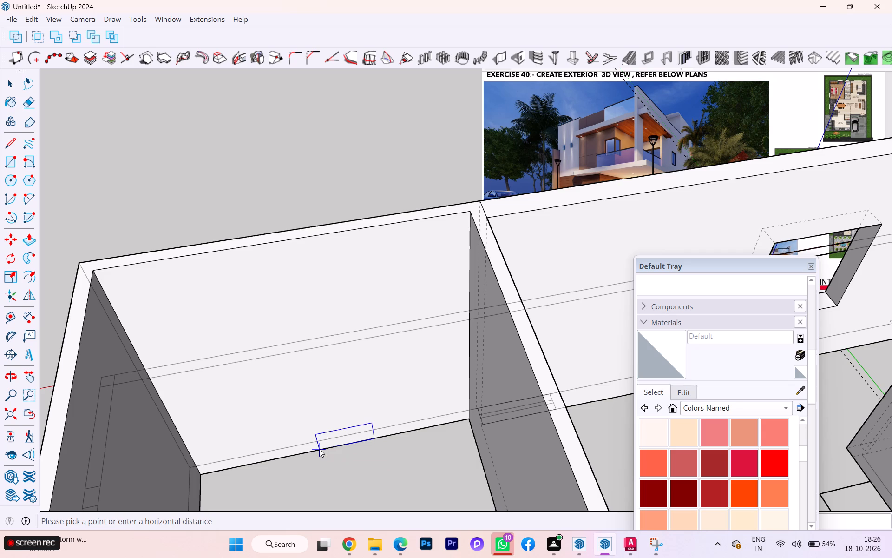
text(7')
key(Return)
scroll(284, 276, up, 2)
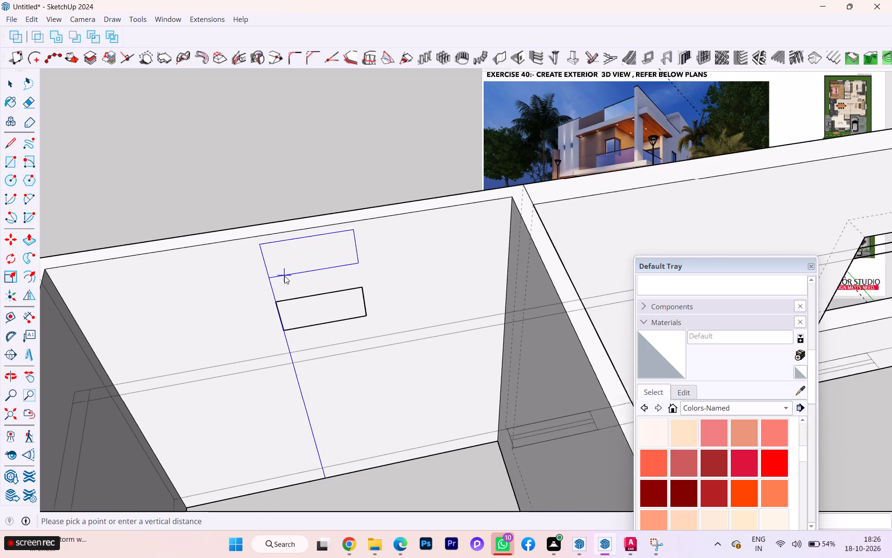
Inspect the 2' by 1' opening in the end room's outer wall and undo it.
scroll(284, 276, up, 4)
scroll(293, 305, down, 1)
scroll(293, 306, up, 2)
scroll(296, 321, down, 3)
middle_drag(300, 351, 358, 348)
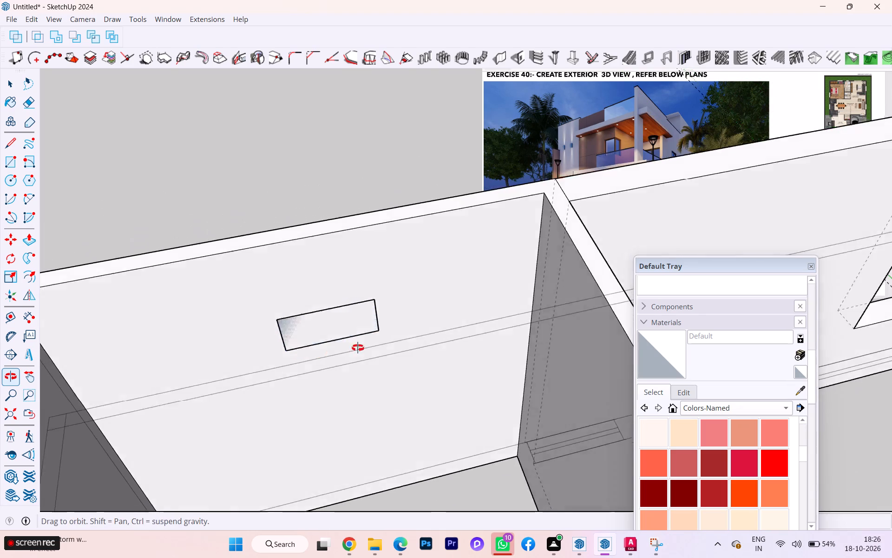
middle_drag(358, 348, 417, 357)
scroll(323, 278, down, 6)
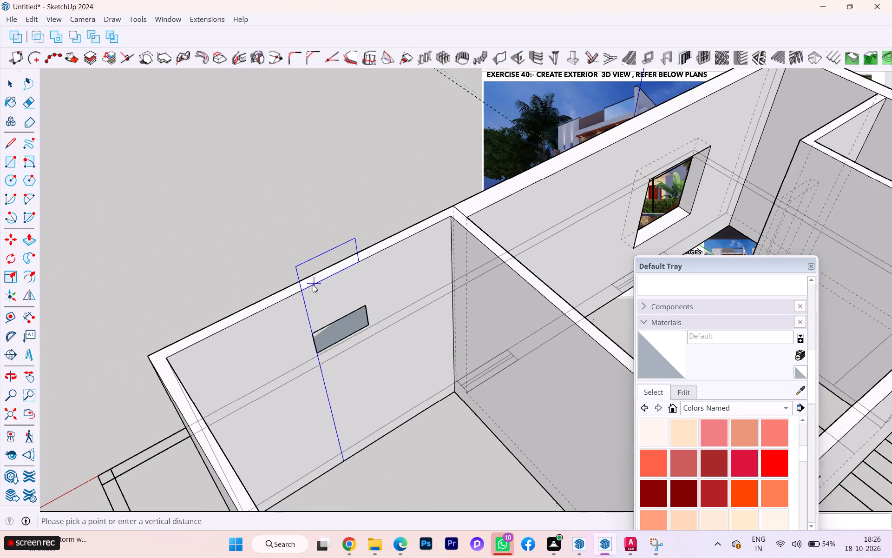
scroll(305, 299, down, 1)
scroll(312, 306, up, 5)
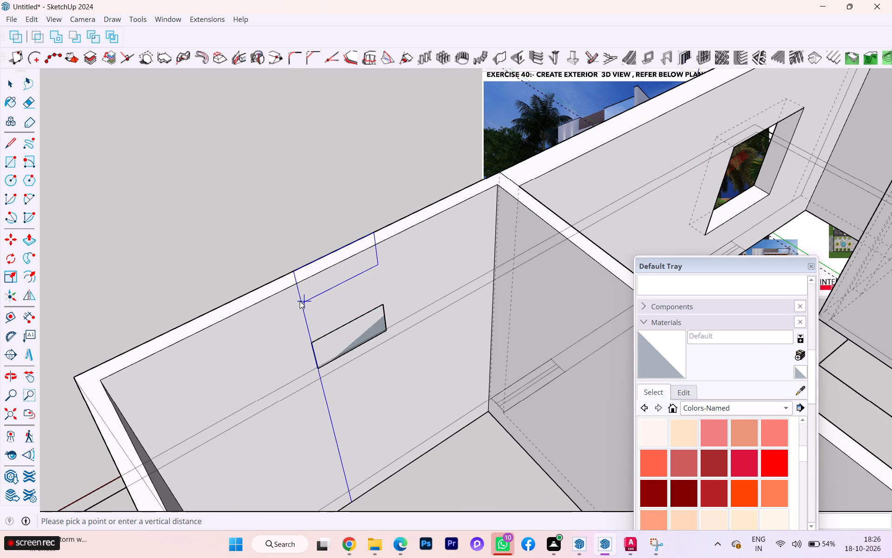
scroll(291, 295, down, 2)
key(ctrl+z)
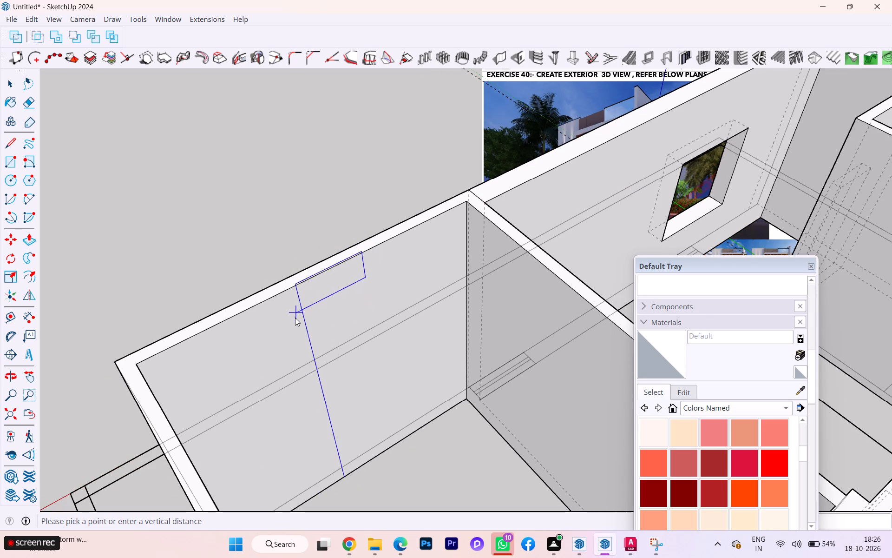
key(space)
Draw a line across the outer wall's top from the end room's far inner corner to the outer edge.
key(l)
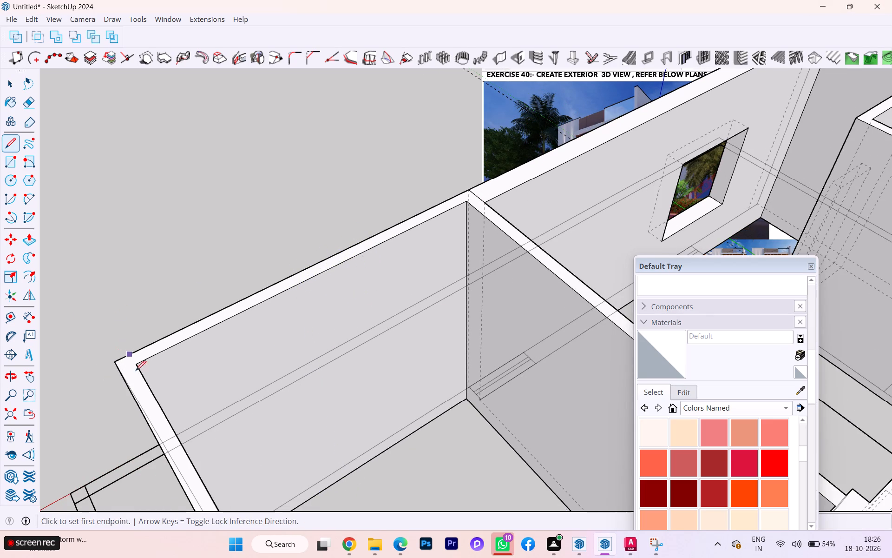
click(139, 365)
click(129, 355)
scroll(179, 314, down, 2)
middle_click(182, 312)
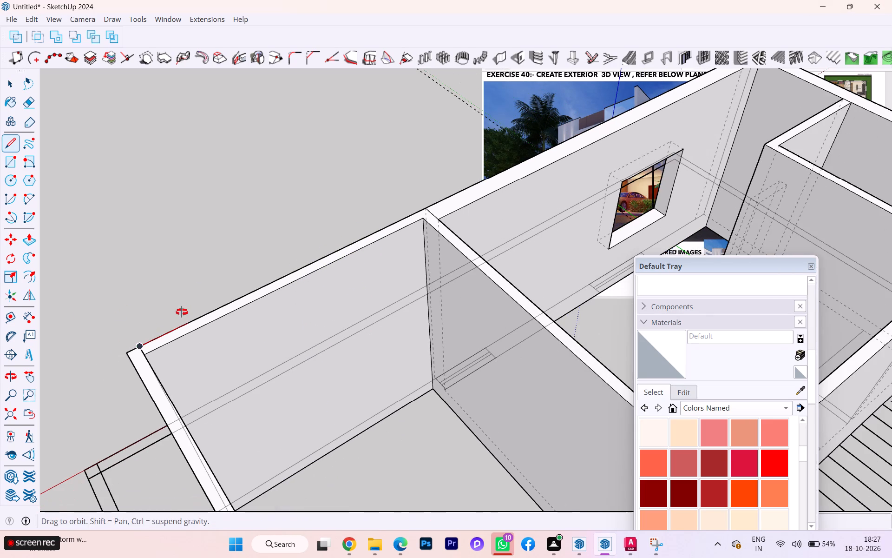
key(space)
Draw a line across the outer wall's top from the end room's inner corner at the partition to the outer edge.
scroll(99, 315, down, 1)
middle_drag(97, 312, 351, 301)
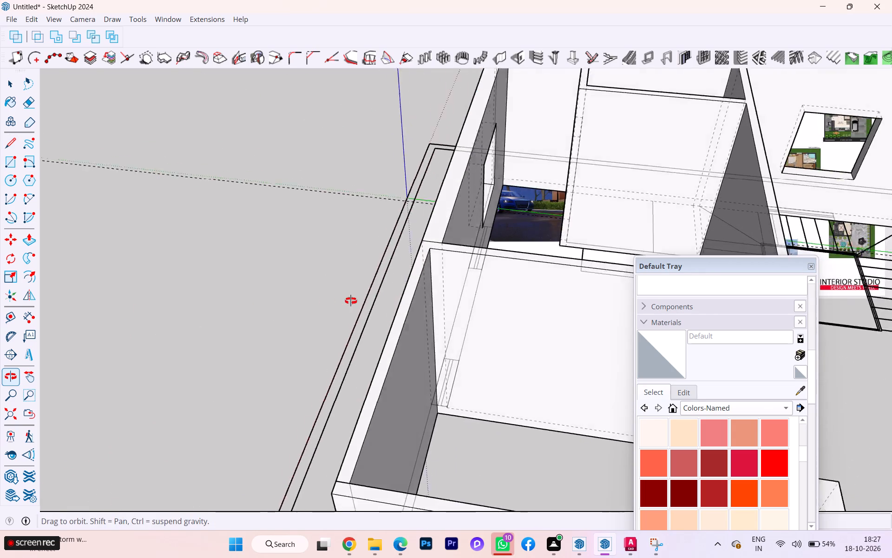
middle_drag(351, 301, 355, 301)
scroll(273, 309, down, 2)
scroll(387, 332, up, 4)
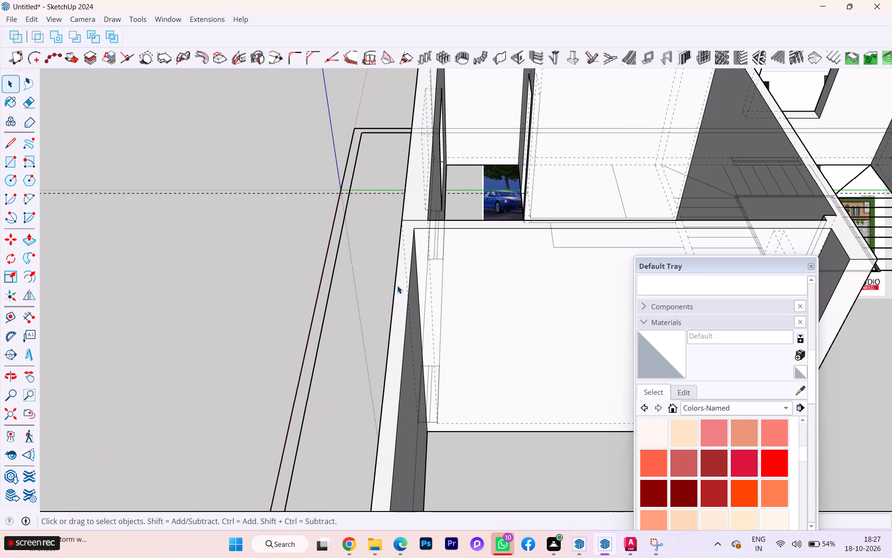
key(l)
key(Return)
scroll(404, 275, up, 3)
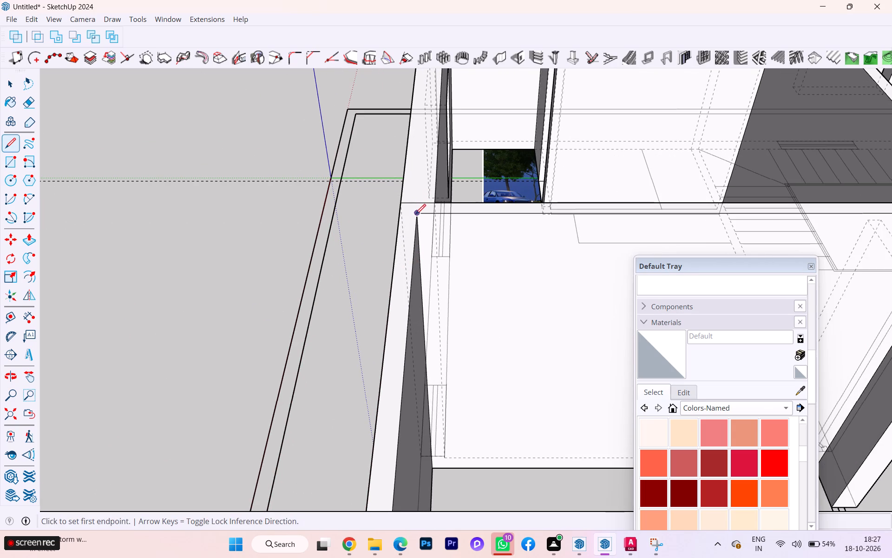
click(415, 214)
click(403, 217)
key(space)
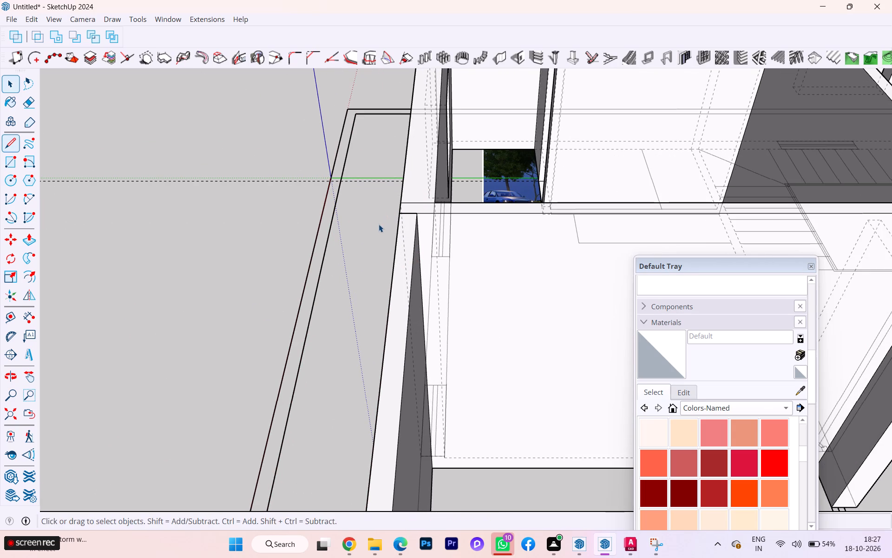
Draw a line across the outer wall's base from the end room's inner corner at the partition to the outer edge.
scroll(175, 307, down, 5)
scroll(114, 316, down, 1)
middle_drag(113, 314, 135, 311)
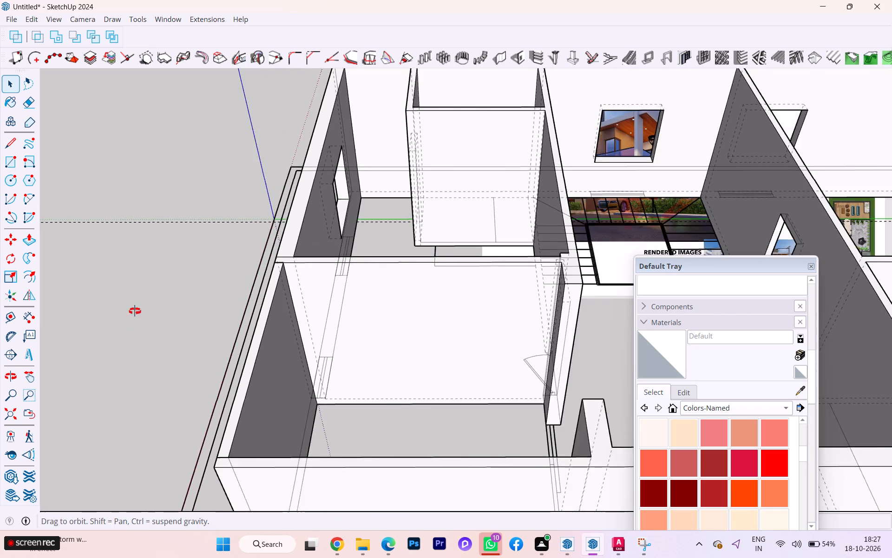
middle_drag(135, 311, 451, 283)
scroll(419, 285, up, 2)
scroll(355, 279, down, 3)
scroll(334, 277, up, 1)
scroll(333, 277, down, 3)
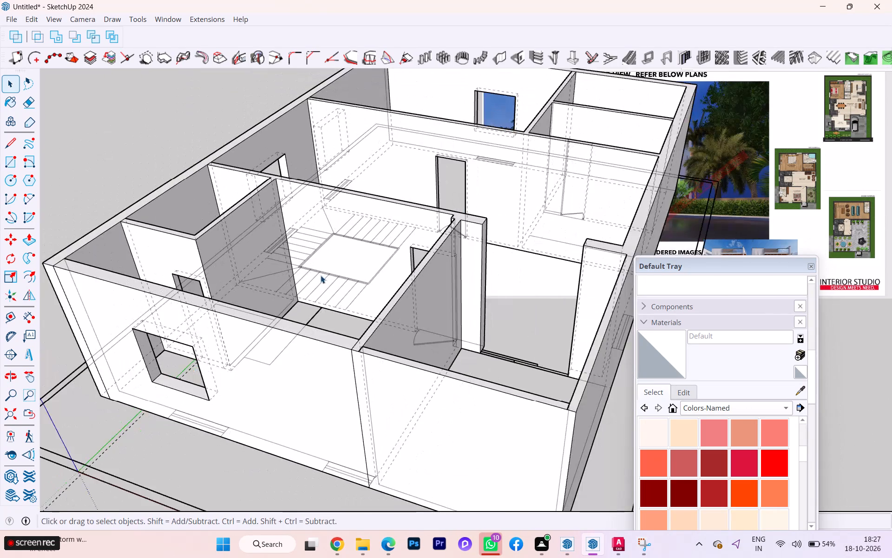
scroll(321, 276, down, 2)
scroll(415, 380, down, 1)
scroll(416, 379, up, 1)
scroll(421, 379, down, 1)
middle_drag(421, 379, 468, 352)
scroll(424, 452, up, 5)
scroll(422, 452, down, 5)
scroll(421, 453, up, 2)
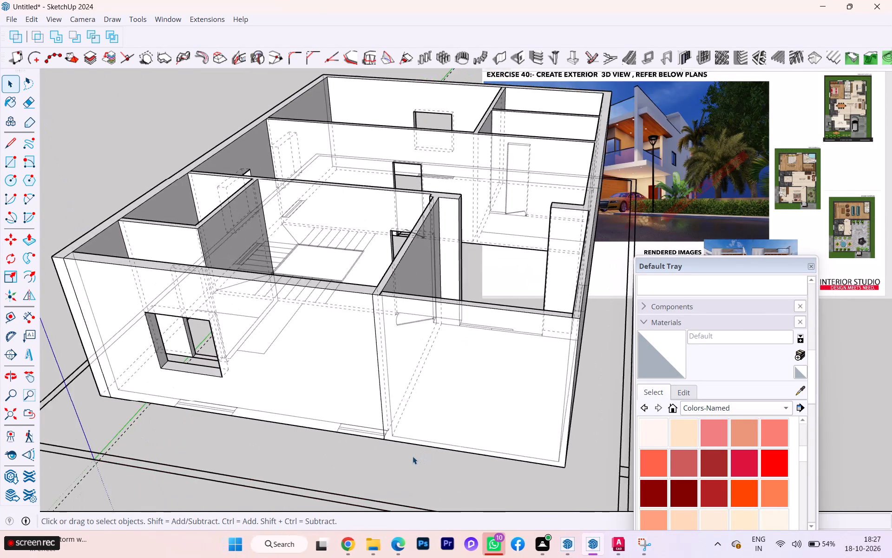
scroll(413, 456, up, 5)
scroll(387, 421, down, 1)
scroll(387, 421, up, 9)
scroll(384, 418, down, 3)
scroll(384, 418, up, 3)
scroll(379, 415, down, 3)
scroll(379, 415, up, 2)
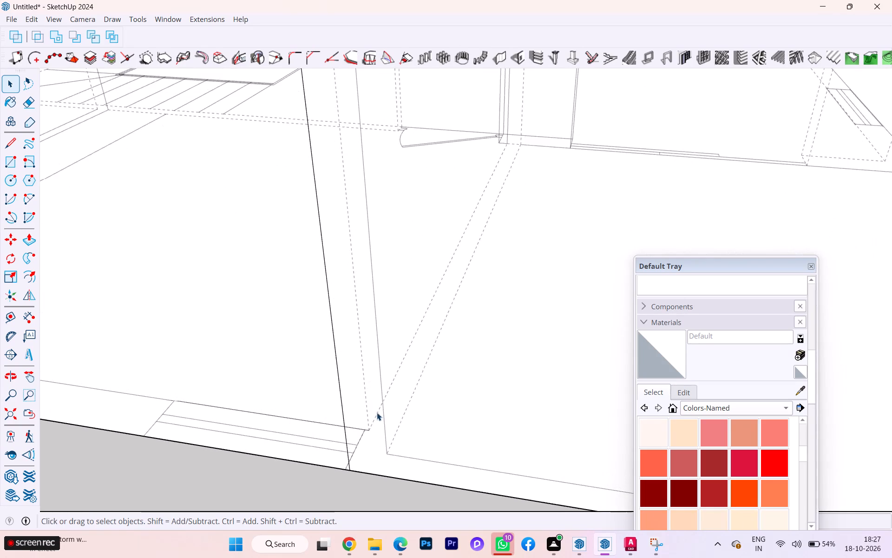
scroll(377, 412, up, 3)
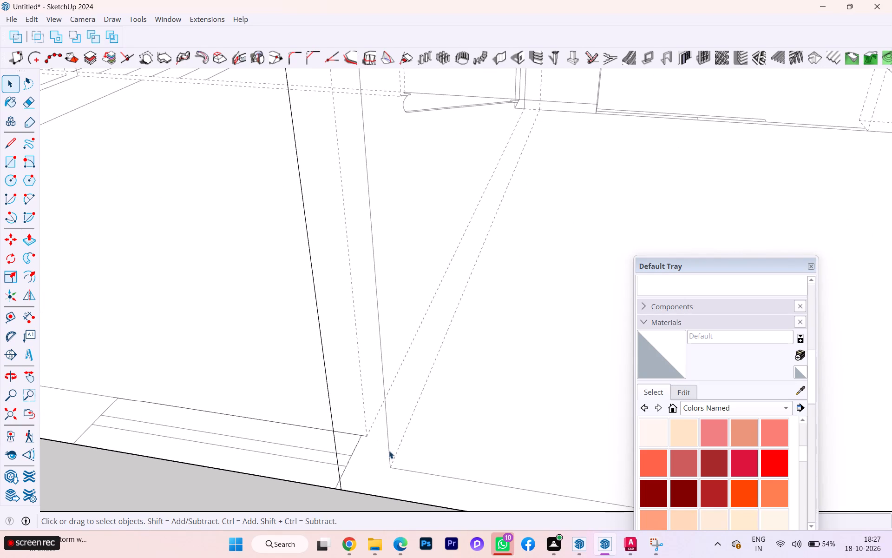
key(l)
key(Return)
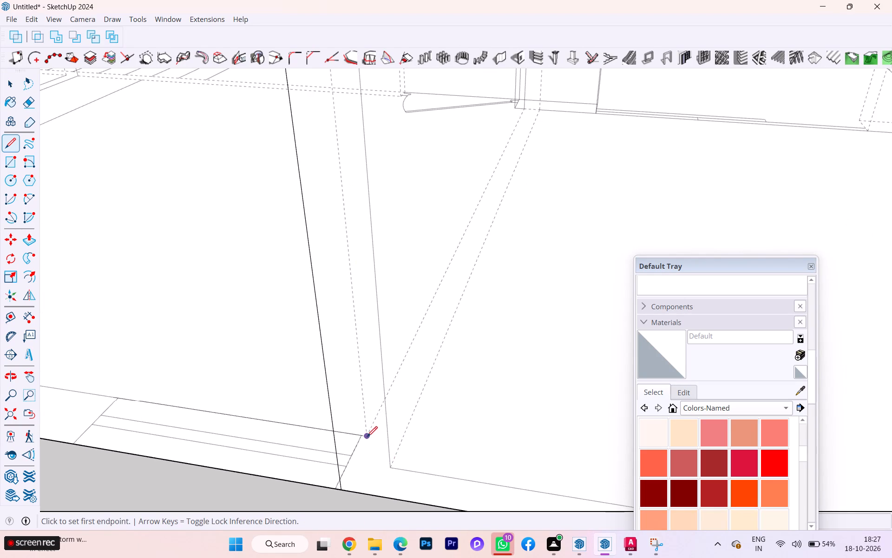
click(367, 437)
click(344, 488)
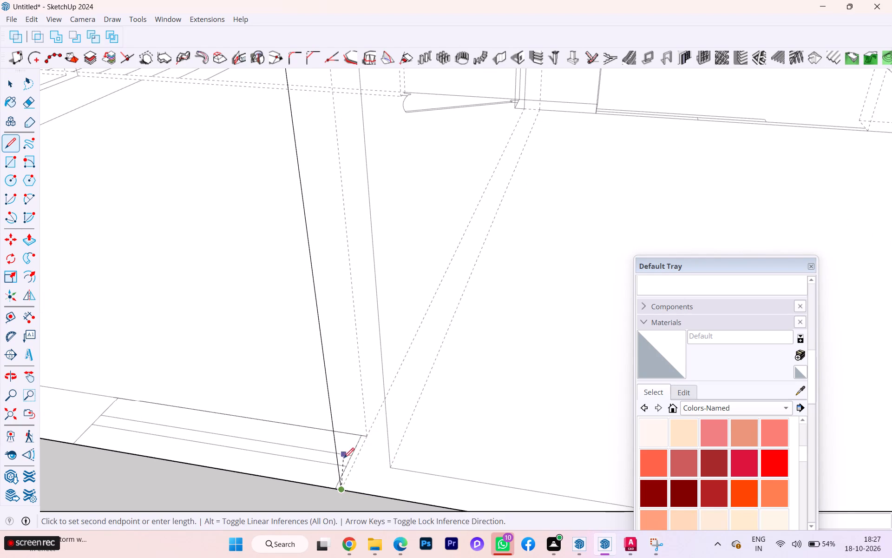
key(space)
Draw a line across the outer wall's base from the end room's far inner corner to the outer edge.
scroll(288, 349, down, 6)
scroll(178, 335, down, 2)
scroll(177, 335, up, 1)
scroll(176, 335, down, 2)
scroll(176, 335, up, 1)
scroll(176, 335, down, 3)
scroll(188, 349, up, 2)
scroll(181, 345, down, 3)
scroll(183, 356, up, 1)
scroll(183, 356, down, 3)
scroll(183, 356, up, 2)
scroll(183, 356, down, 1)
scroll(324, 340, down, 3)
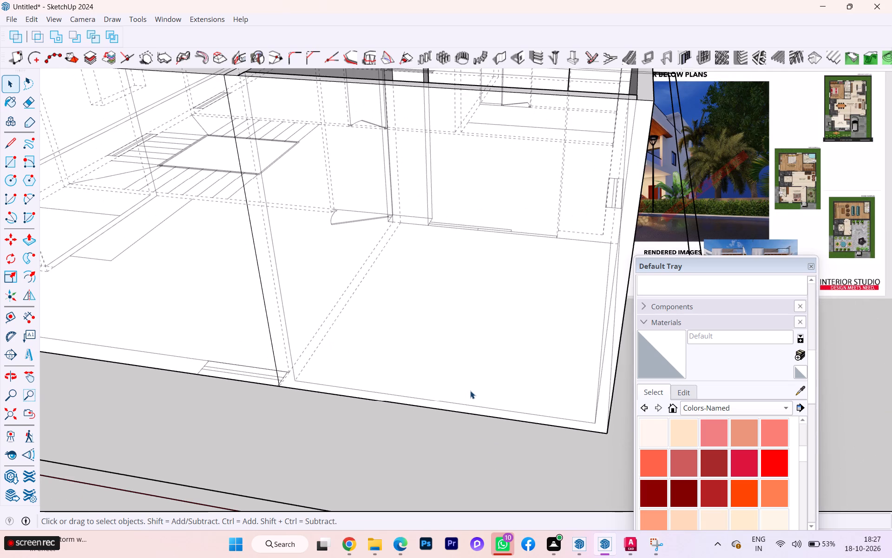
key(l)
key(Return)
scroll(557, 399, up, 3)
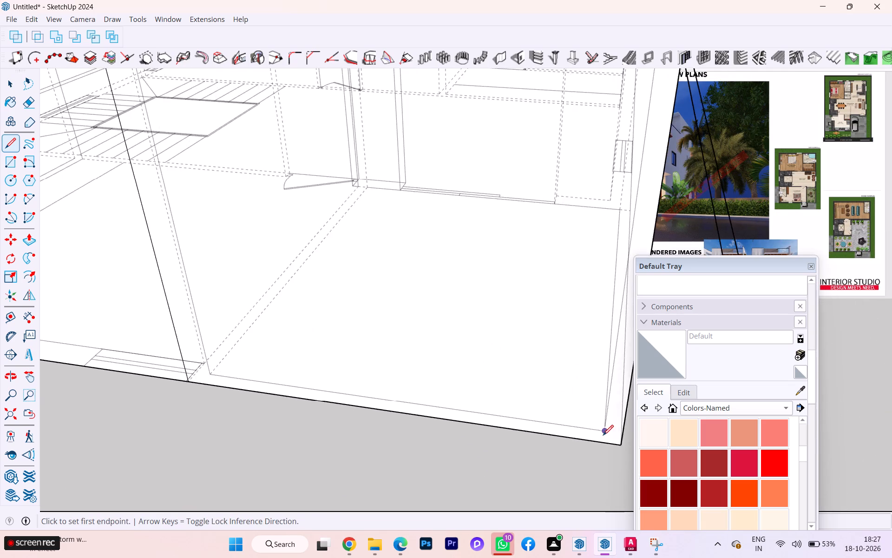
scroll(603, 435, up, 5)
click(608, 428)
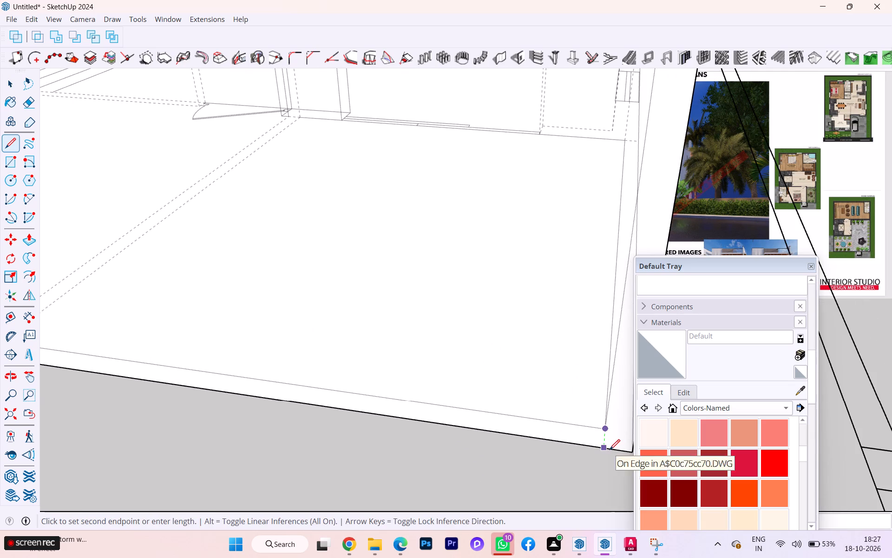
click(610, 450)
key(space)
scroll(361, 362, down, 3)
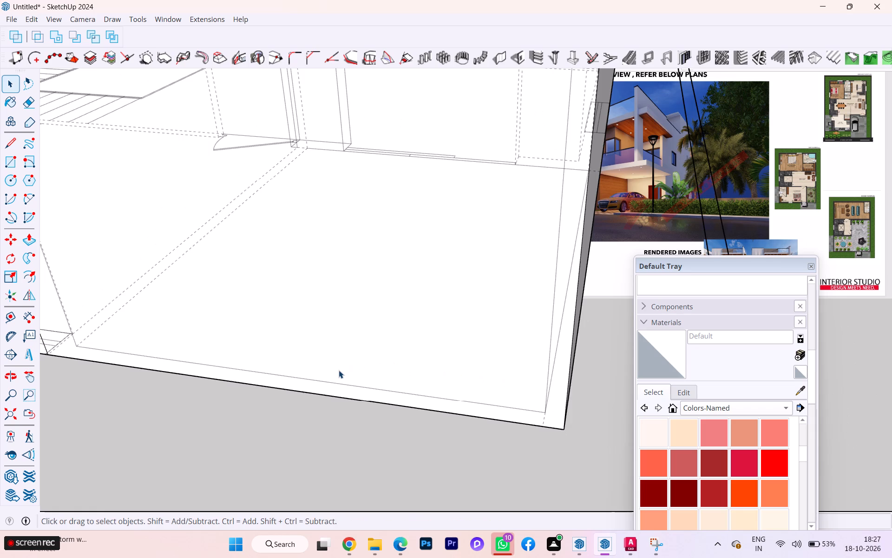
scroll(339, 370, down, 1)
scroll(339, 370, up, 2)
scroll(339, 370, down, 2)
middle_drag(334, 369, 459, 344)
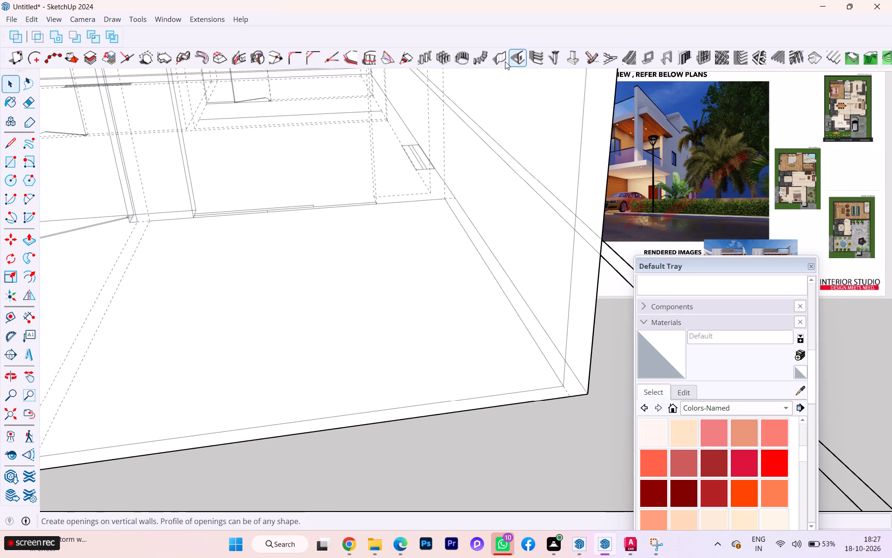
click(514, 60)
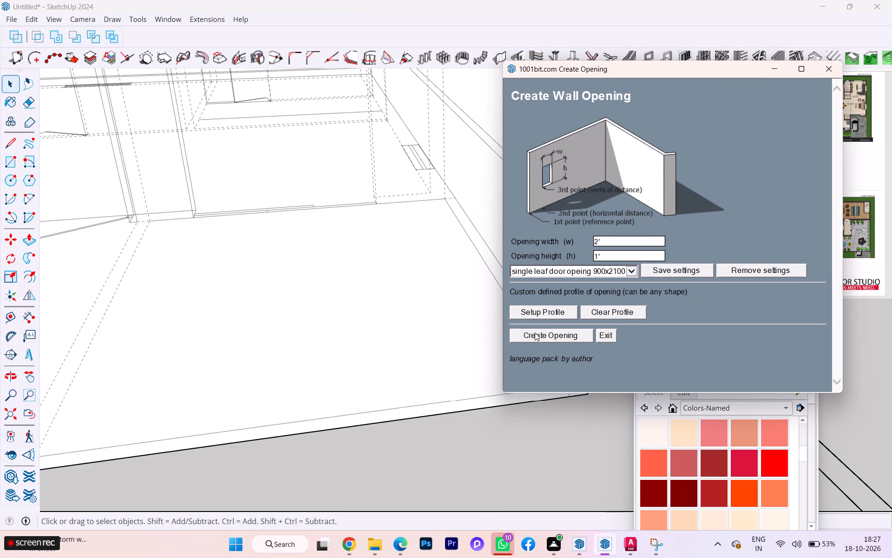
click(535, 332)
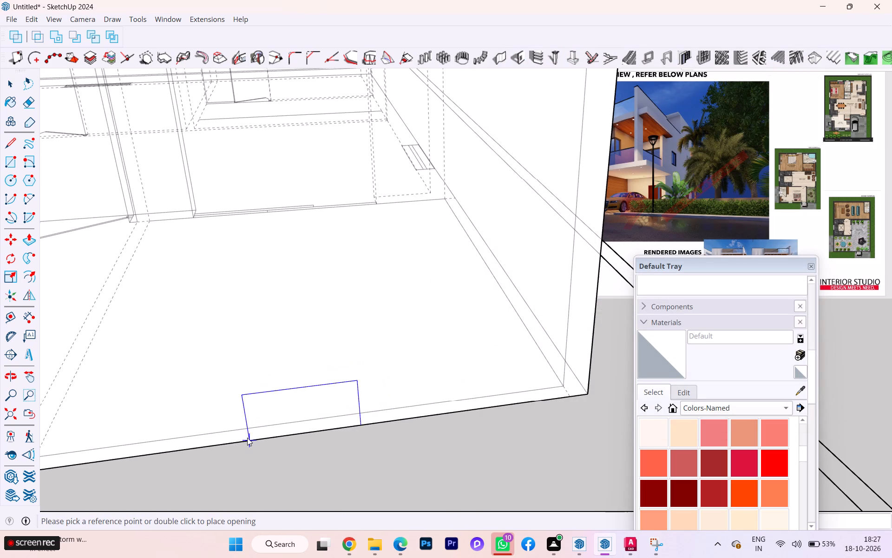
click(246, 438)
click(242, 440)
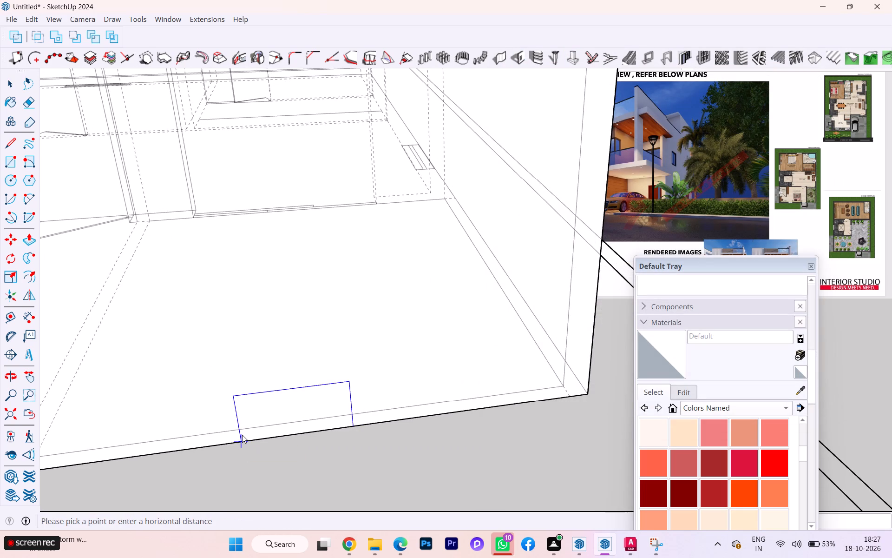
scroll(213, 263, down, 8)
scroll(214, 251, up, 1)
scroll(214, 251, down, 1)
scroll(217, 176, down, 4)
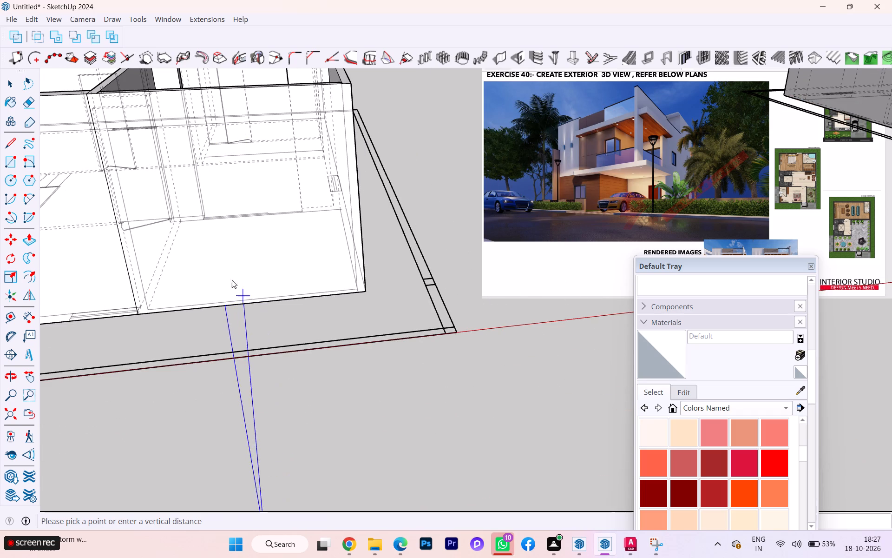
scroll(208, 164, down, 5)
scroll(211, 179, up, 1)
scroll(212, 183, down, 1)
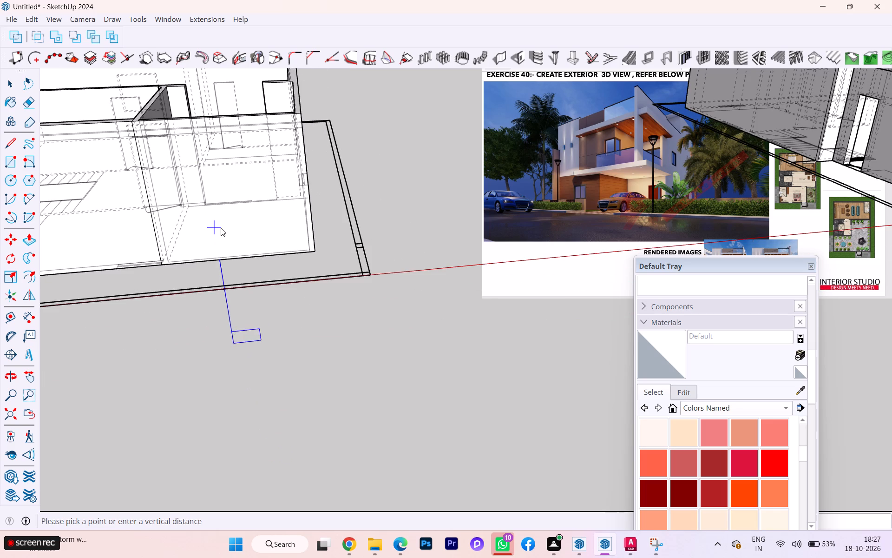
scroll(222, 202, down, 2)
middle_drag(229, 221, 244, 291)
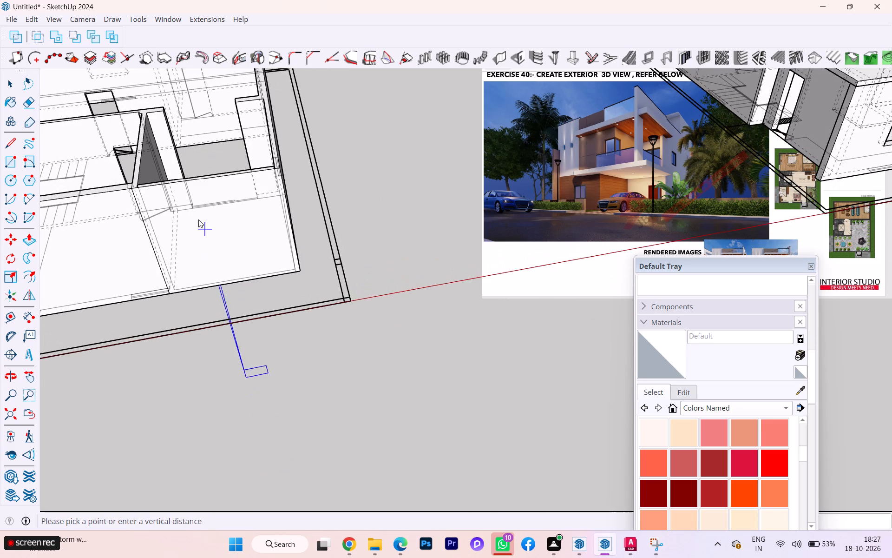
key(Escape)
Cut a 2' by 1' wall opening 7' above the base in the end room's outer wall, between the partition and far corner.
scroll(230, 278, up, 2)
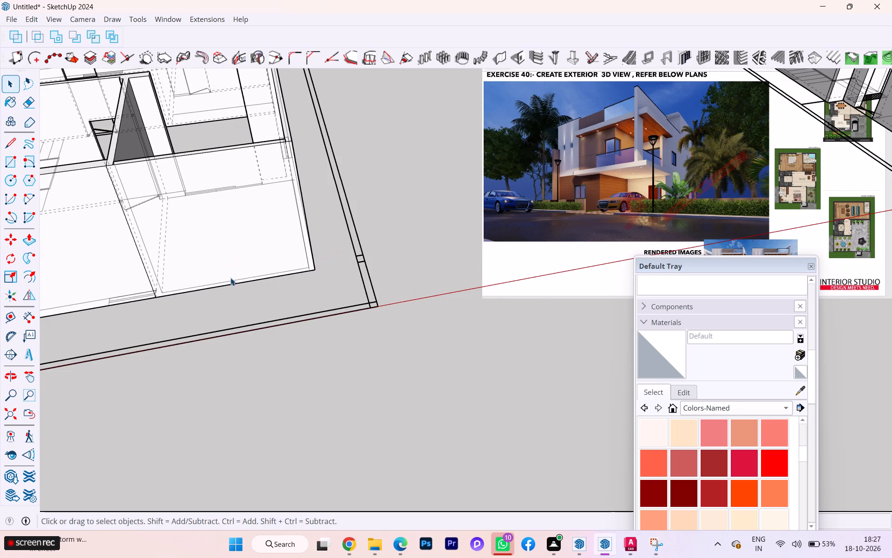
scroll(107, 269, down, 1)
middle_drag(105, 262, 131, 215)
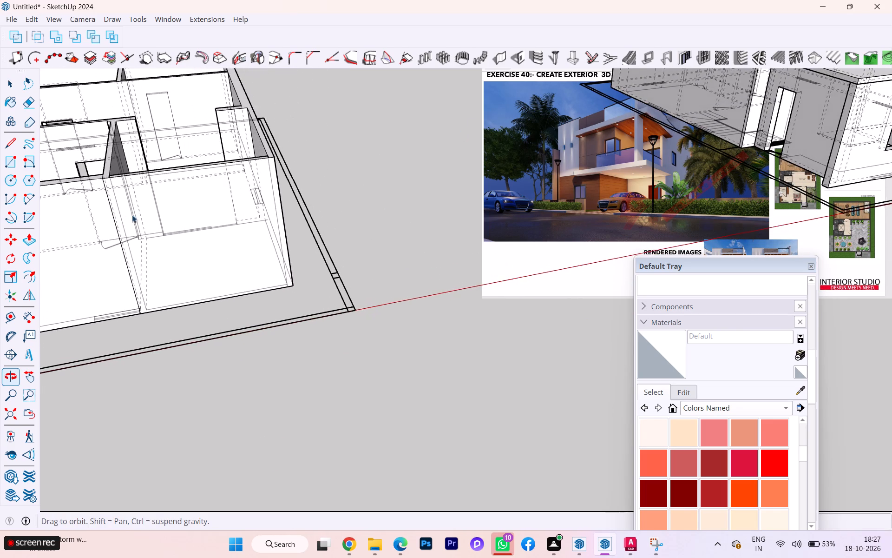
scroll(156, 296, up, 11)
scroll(182, 305, down, 2)
scroll(182, 305, up, 4)
scroll(182, 305, down, 1)
scroll(182, 305, up, 1)
middle_drag(182, 305, 168, 333)
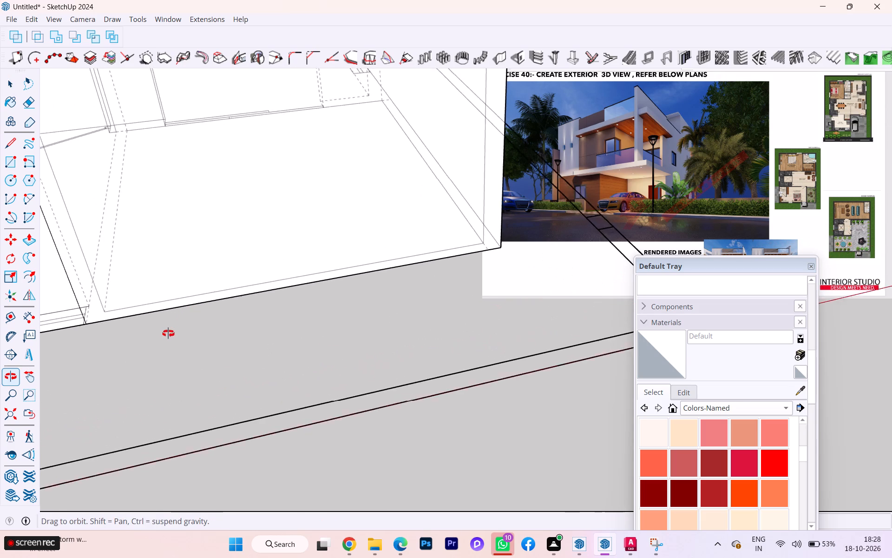
middle_drag(168, 333, 161, 368)
scroll(114, 299, up, 4)
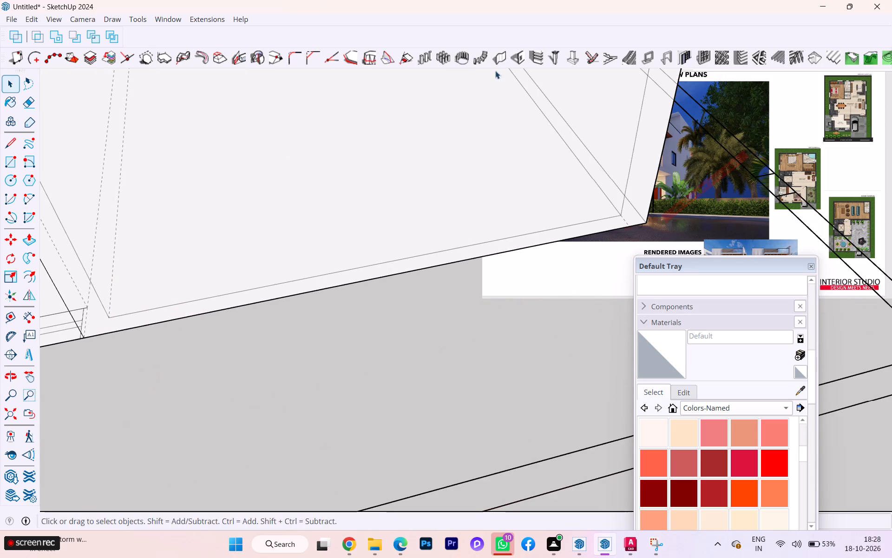
click(526, 64)
click(538, 337)
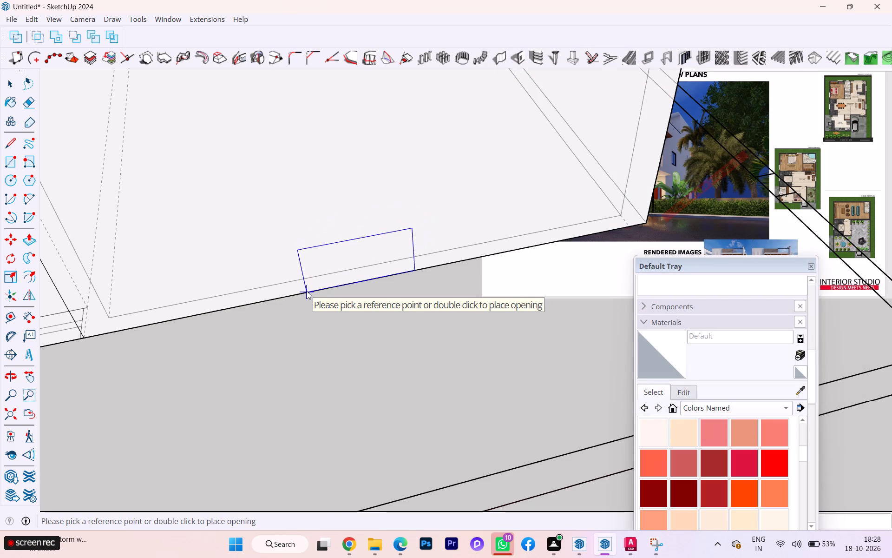
click(307, 291)
click(308, 293)
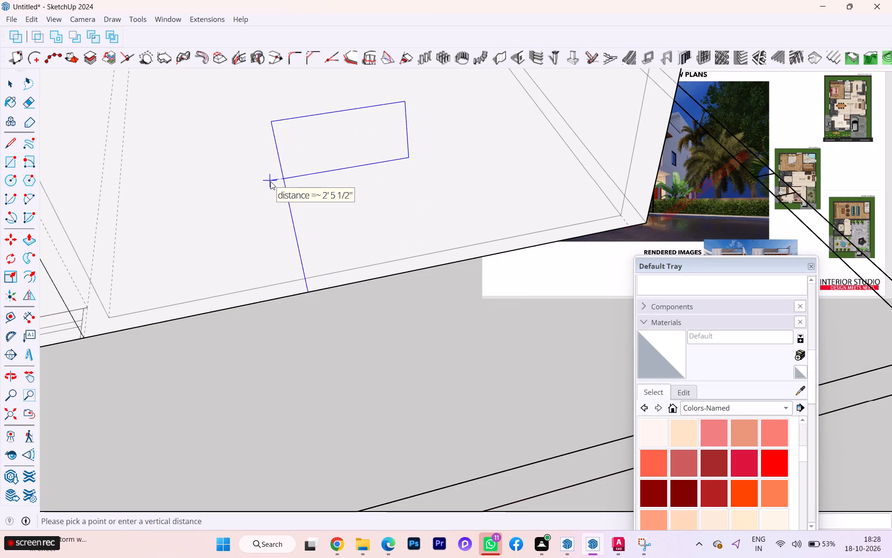
text(7')
key(Return)
scroll(270, 181, down, 1)
scroll(270, 181, up, 1)
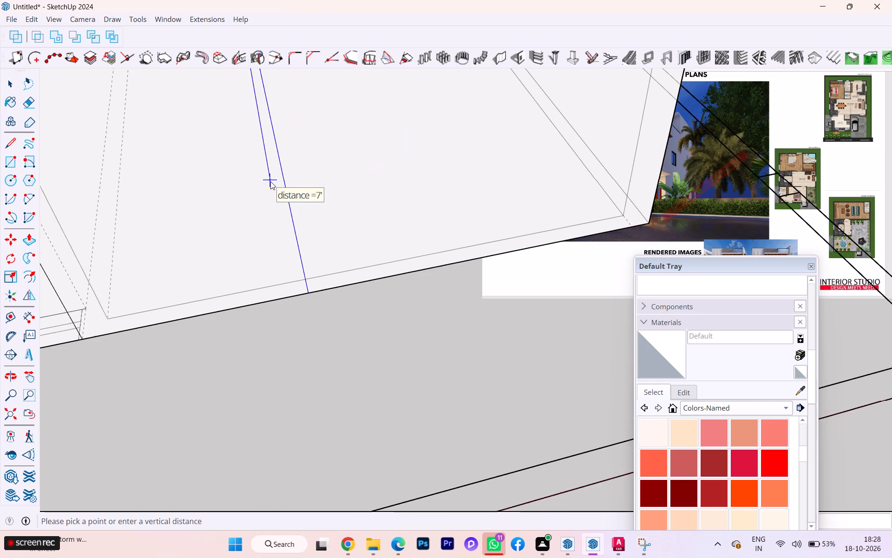
scroll(270, 181, down, 1)
scroll(270, 181, up, 4)
scroll(270, 181, down, 4)
scroll(311, 221, up, 1)
scroll(311, 222, down, 10)
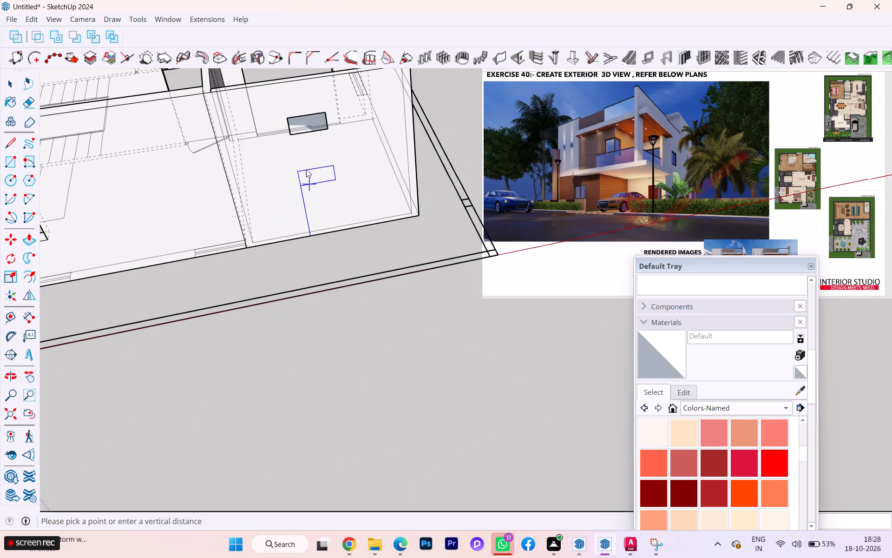
key(space)
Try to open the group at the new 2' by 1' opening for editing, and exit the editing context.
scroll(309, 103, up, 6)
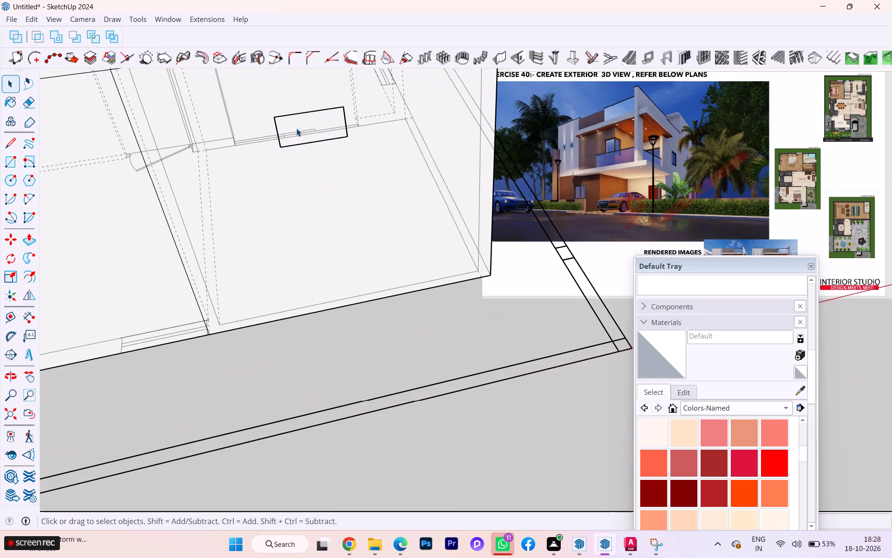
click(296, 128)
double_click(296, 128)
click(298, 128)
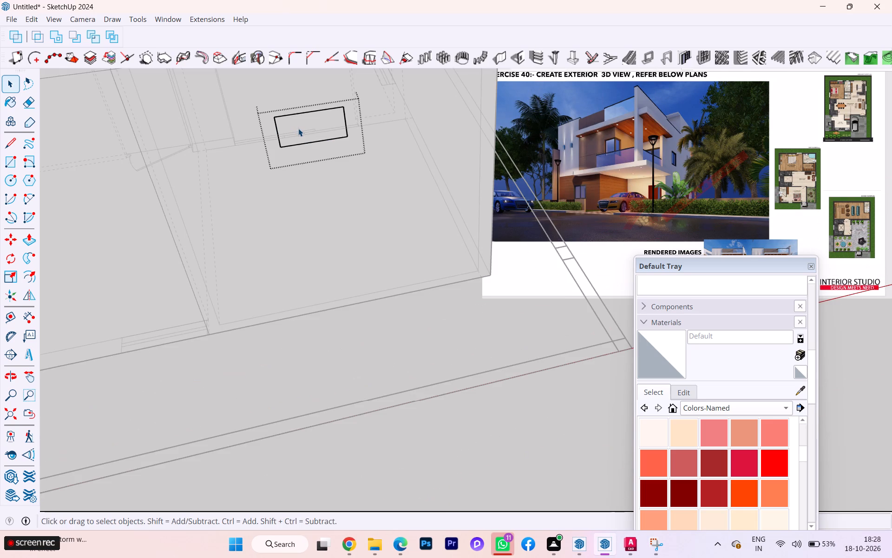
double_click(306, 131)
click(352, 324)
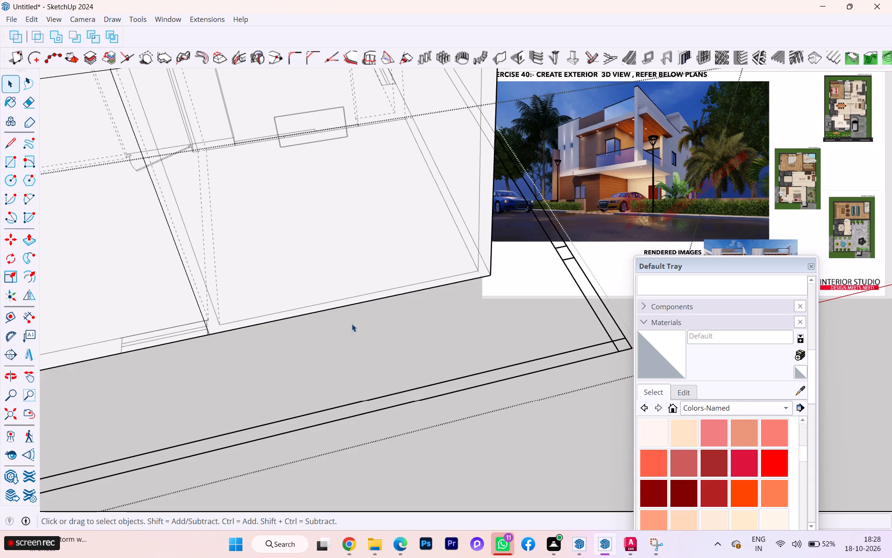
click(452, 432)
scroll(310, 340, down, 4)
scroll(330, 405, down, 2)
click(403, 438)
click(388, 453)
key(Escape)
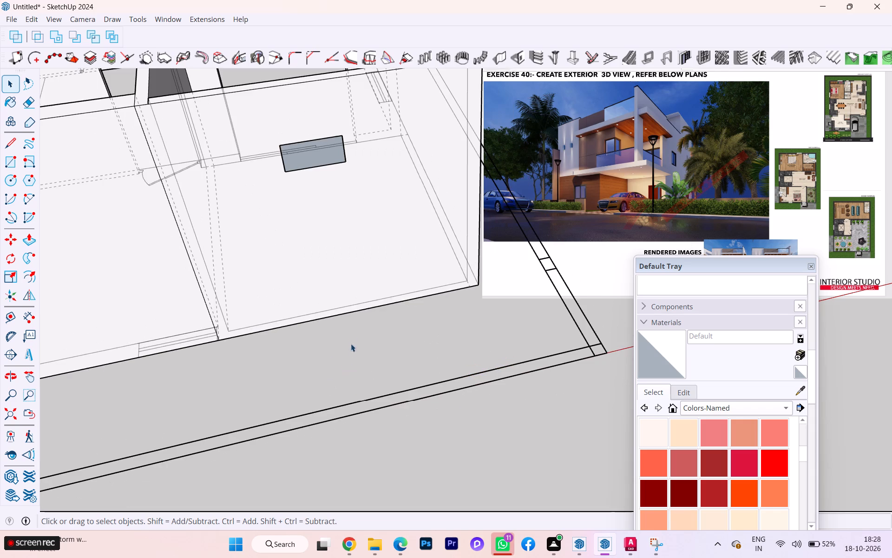
Examine the 2' by 1' opening from both the inner and outer sides of the end room's wall.
scroll(322, 191, up, 3)
scroll(219, 120, down, 2)
middle_drag(222, 138, 371, 342)
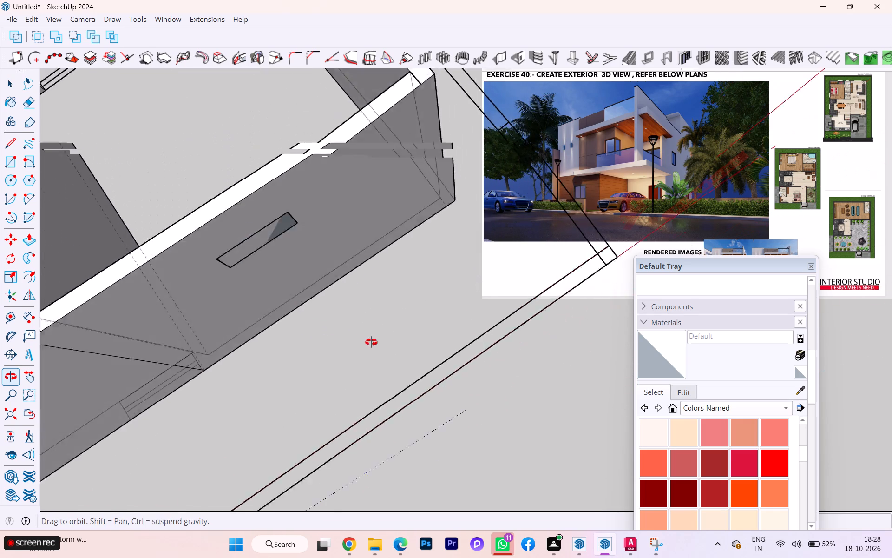
middle_drag(371, 342, 394, 334)
middle_drag(237, 302, 472, 173)
scroll(237, 302, down, 1)
middle_drag(290, 380, 419, 292)
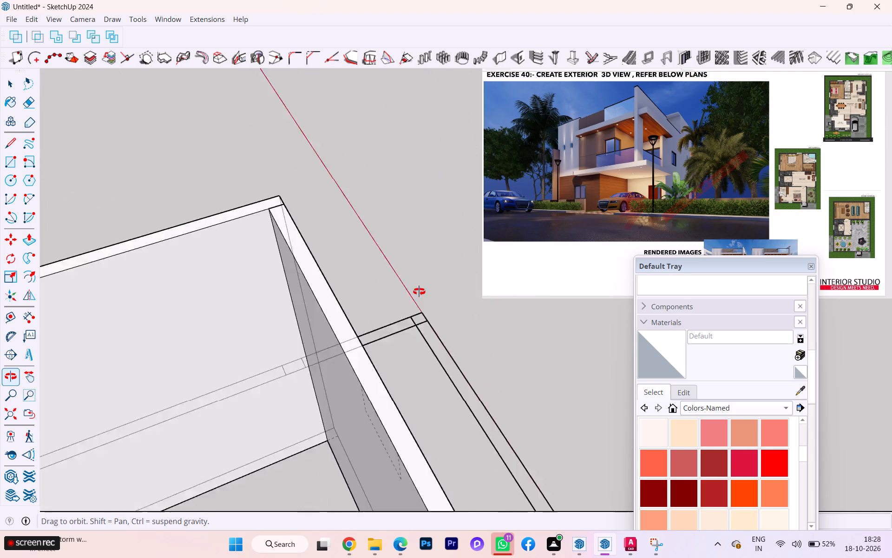
middle_drag(419, 292, 404, 270)
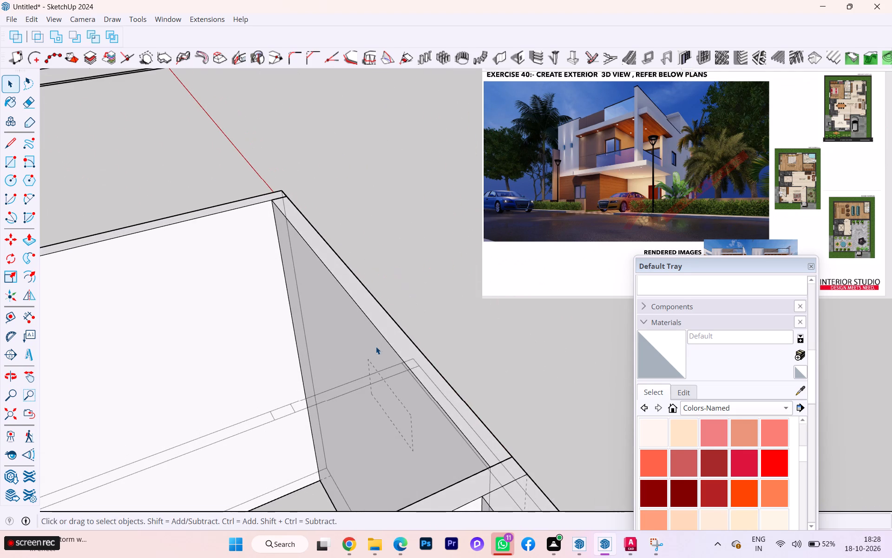
scroll(374, 347, up, 4)
middle_drag(394, 396, 131, 366)
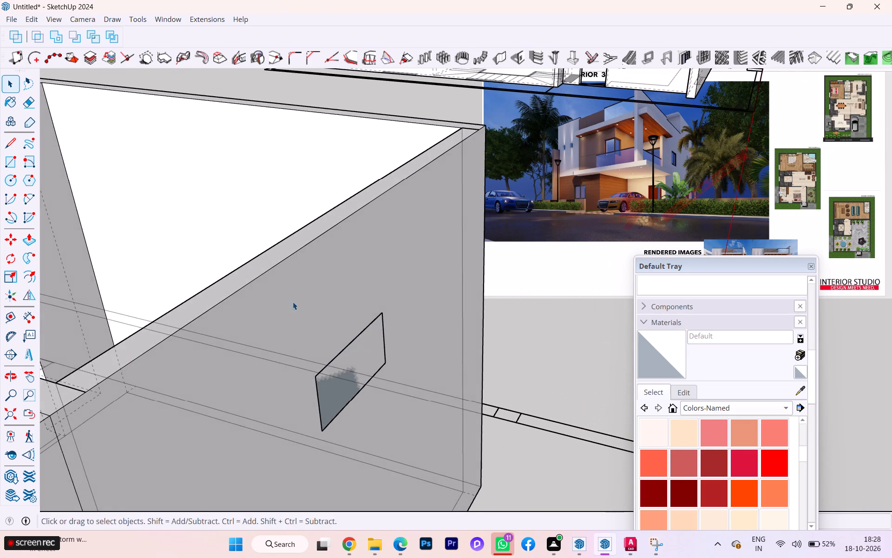
scroll(305, 299, down, 1)
middle_drag(304, 305, 133, 342)
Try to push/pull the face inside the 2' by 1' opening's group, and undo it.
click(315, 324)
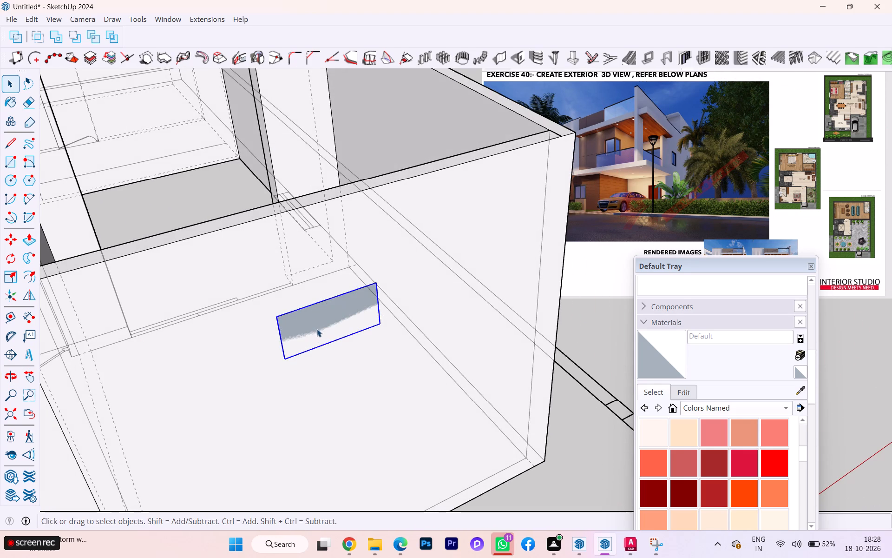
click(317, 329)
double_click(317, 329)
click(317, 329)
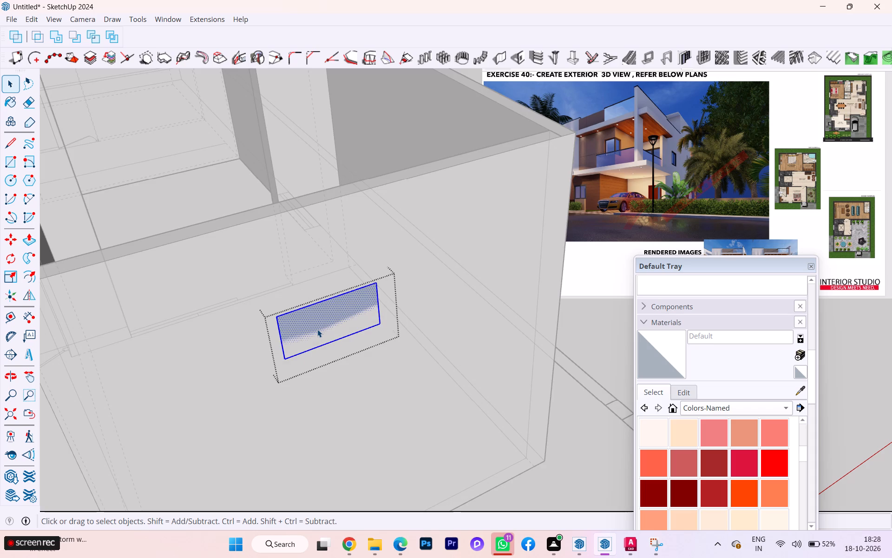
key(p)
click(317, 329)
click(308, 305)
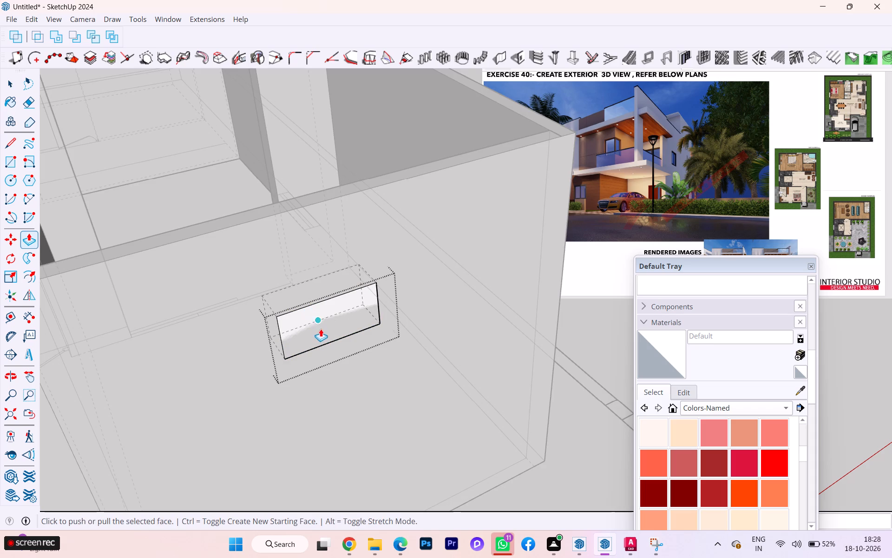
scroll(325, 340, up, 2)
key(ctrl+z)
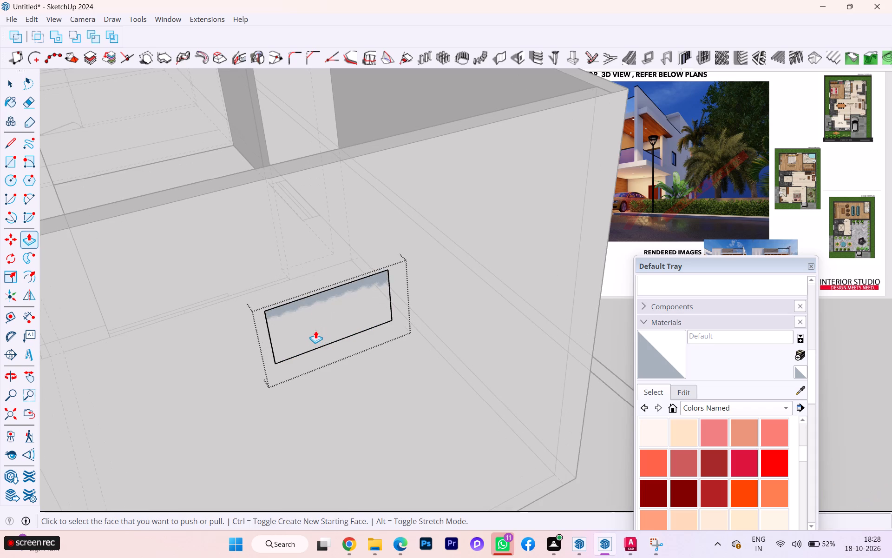
Undo the 2' by 1' opening back to the uncut outer wall of the end room and clear the selection.
key(ctrl+z)
key(ctrl+z)
key(ctrl+z)
key(ctrl+z)
key(ctrl+z)
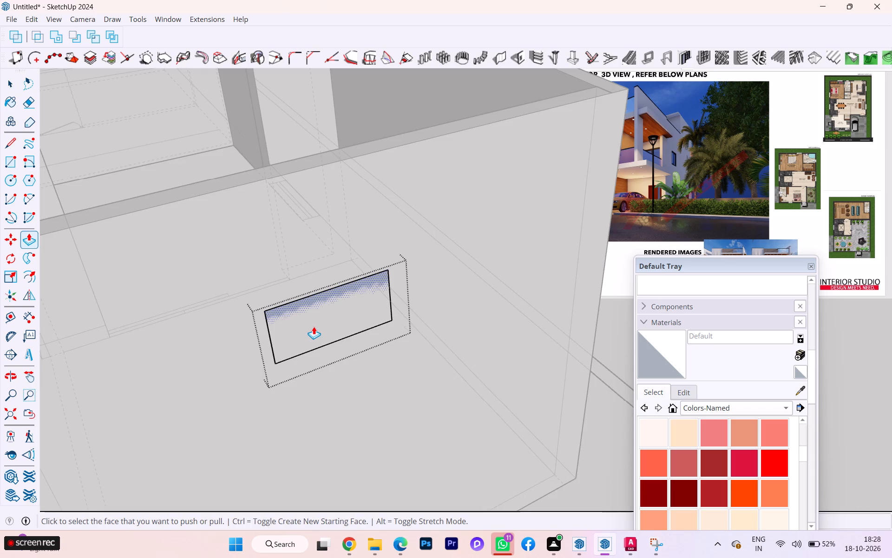
key(ctrl+z)
key(ctrl+z)
key(space)
scroll(309, 317, down, 9)
scroll(293, 294, up, 1)
scroll(293, 296, down, 4)
click(455, 445)
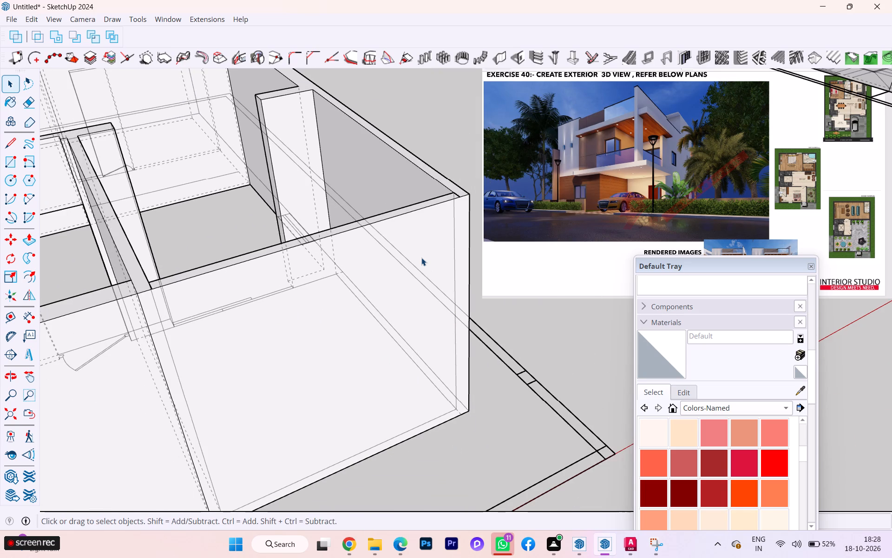
Turn off the display of hidden back edges.
key(k)
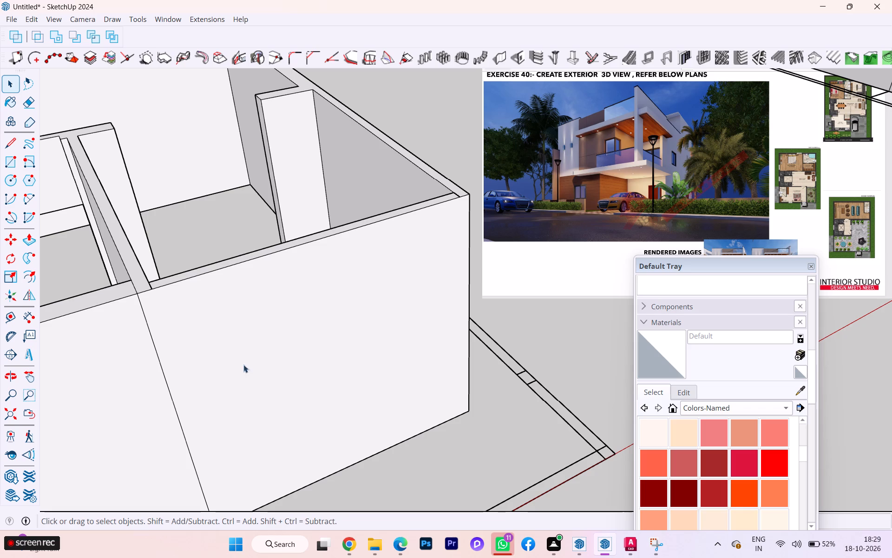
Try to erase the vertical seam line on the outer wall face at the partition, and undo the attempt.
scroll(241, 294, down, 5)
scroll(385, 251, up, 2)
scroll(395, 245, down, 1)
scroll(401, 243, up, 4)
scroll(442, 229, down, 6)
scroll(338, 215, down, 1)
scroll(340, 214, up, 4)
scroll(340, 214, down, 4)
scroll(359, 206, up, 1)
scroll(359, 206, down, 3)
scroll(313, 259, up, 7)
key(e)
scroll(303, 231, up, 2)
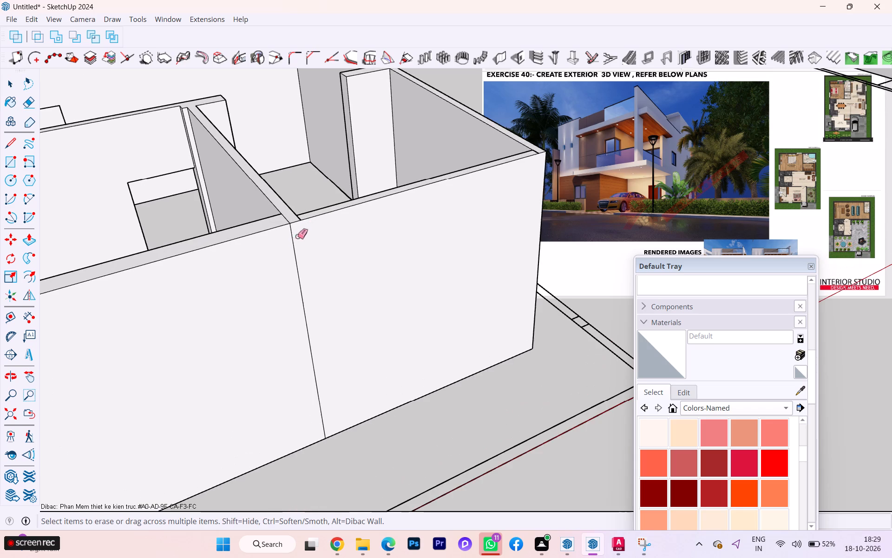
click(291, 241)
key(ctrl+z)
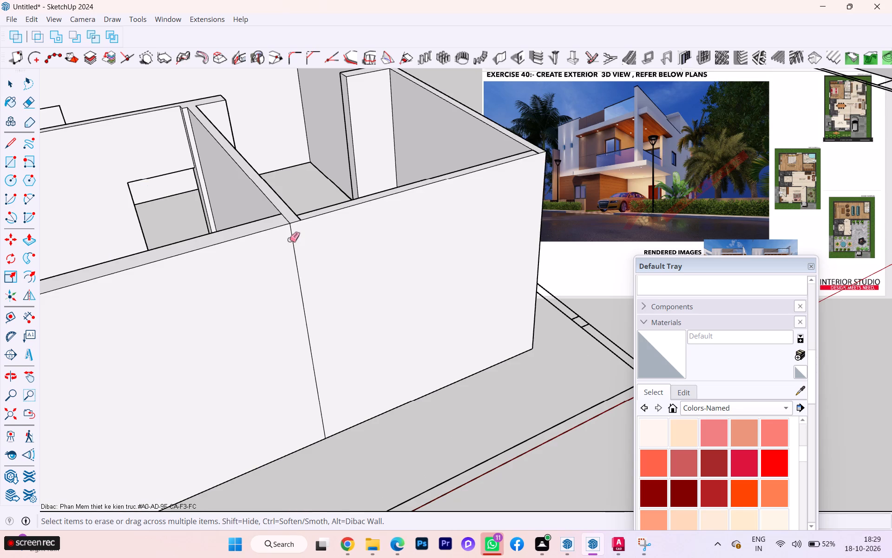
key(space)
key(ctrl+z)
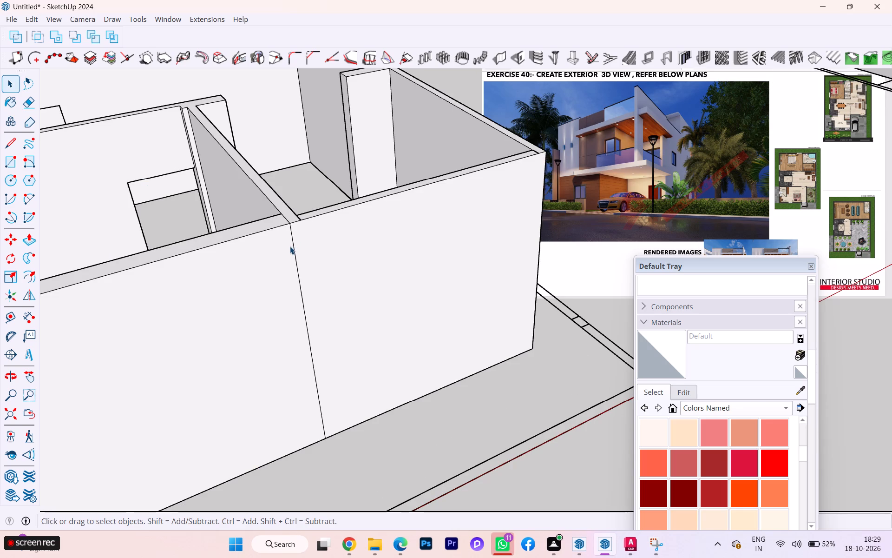
Open the wall group for editing and erase the short seam across the outer wall's top on the partition's window side.
click(316, 308)
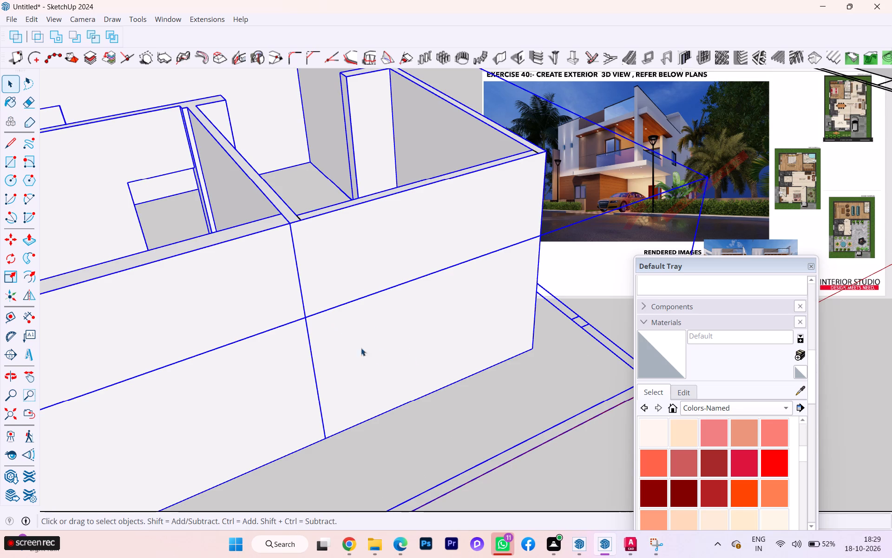
key(ctrl+z)
click(315, 317)
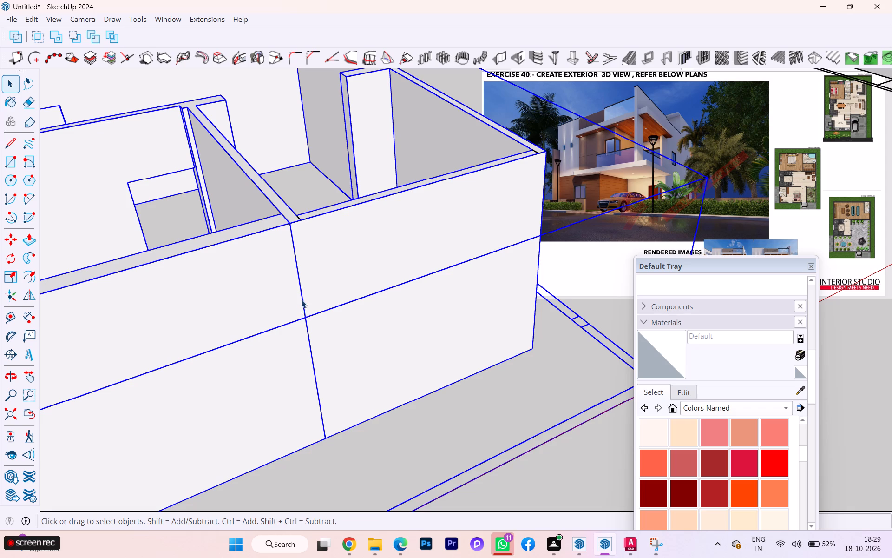
double_click(302, 295)
scroll(294, 224, up, 2)
scroll(287, 221, down, 2)
scroll(286, 220, up, 5)
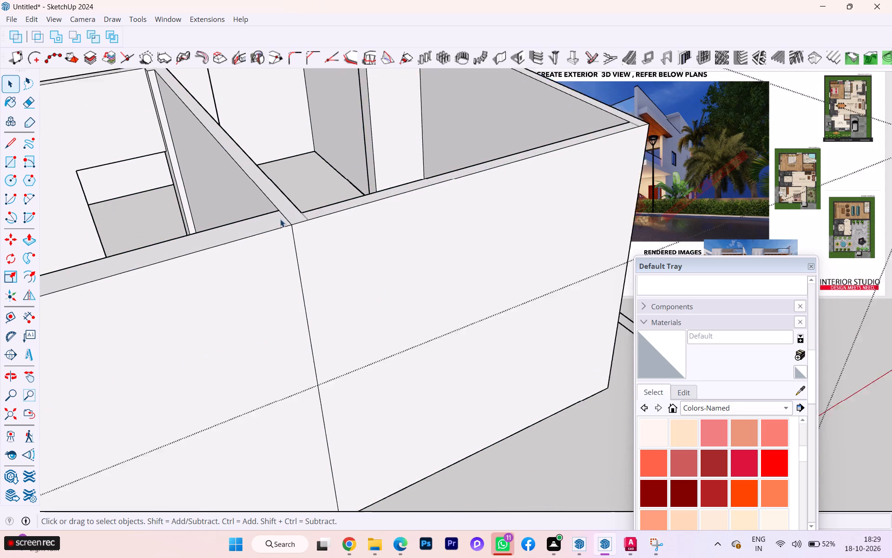
scroll(280, 219, up, 1)
scroll(280, 219, down, 1)
scroll(280, 219, up, 4)
key(e)
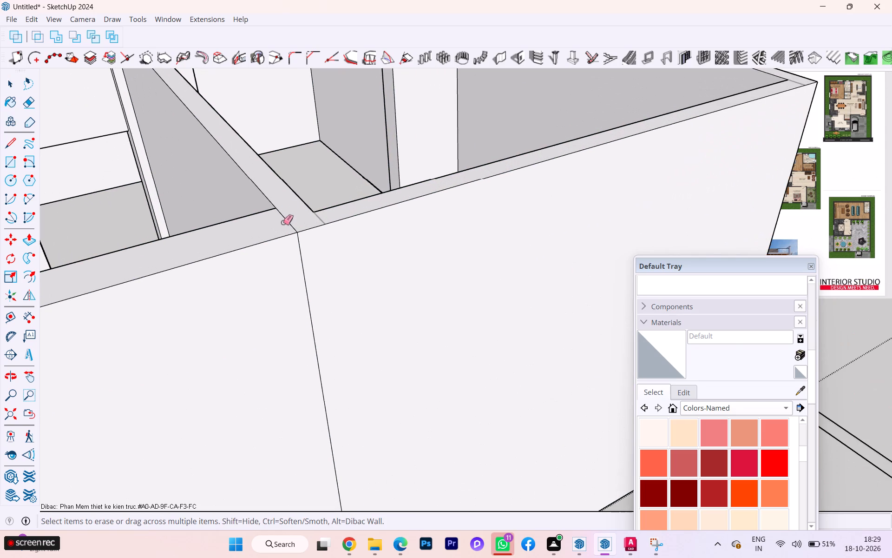
click(286, 218)
Examine the outer wall's top edges from the partition to the end room's far corner for leftover seam lines.
scroll(286, 218, down, 6)
scroll(298, 236, up, 1)
scroll(299, 236, down, 8)
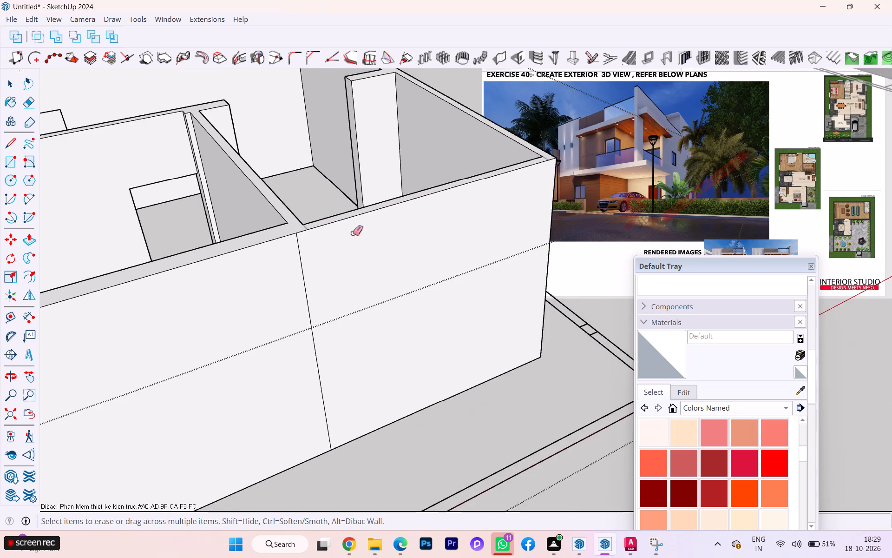
scroll(512, 180, up, 7)
scroll(557, 156, down, 1)
scroll(557, 156, up, 3)
scroll(551, 142, down, 1)
scroll(551, 142, up, 2)
scroll(551, 142, down, 1)
scroll(551, 142, up, 3)
scroll(549, 142, down, 5)
scroll(547, 144, up, 5)
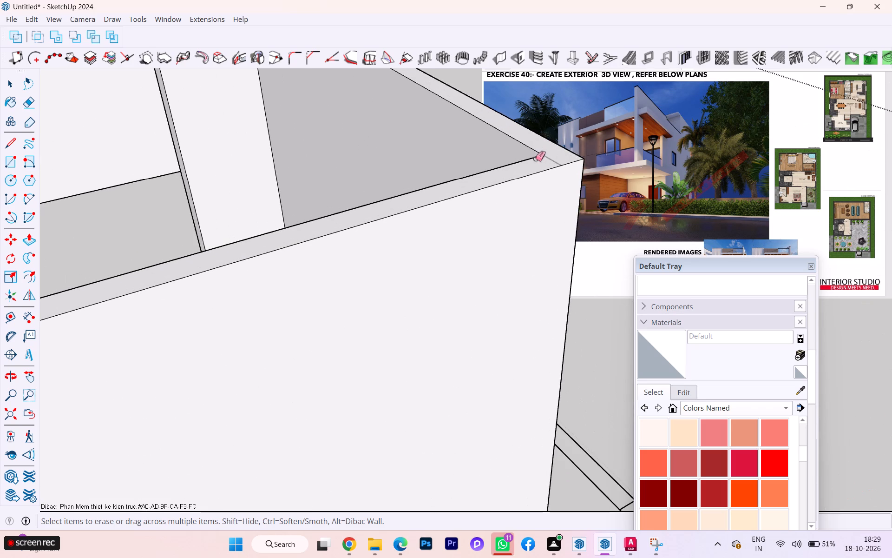
scroll(535, 158, down, 6)
scroll(535, 157, up, 2)
scroll(535, 157, down, 4)
scroll(530, 176, up, 2)
scroll(506, 198, down, 3)
scroll(493, 203, up, 1)
scroll(492, 203, down, 2)
scroll(492, 203, up, 1)
scroll(469, 196, down, 3)
scroll(469, 196, up, 2)
scroll(469, 196, down, 6)
scroll(468, 204, up, 1)
scroll(468, 204, down, 4)
scroll(468, 204, up, 1)
scroll(468, 204, down, 4)
scroll(463, 207, up, 2)
scroll(463, 207, down, 1)
scroll(463, 207, up, 1)
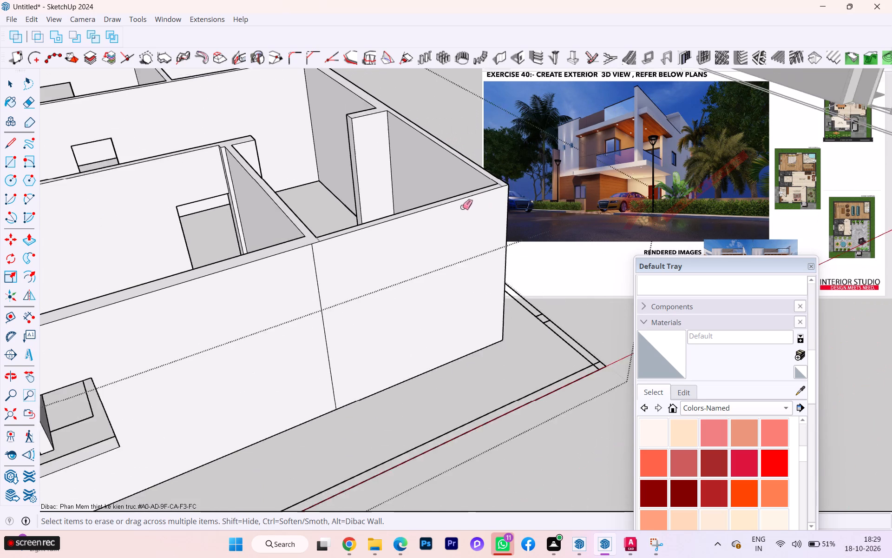
scroll(211, 139, up, 2)
scroll(216, 137, down, 10)
scroll(415, 166, down, 5)
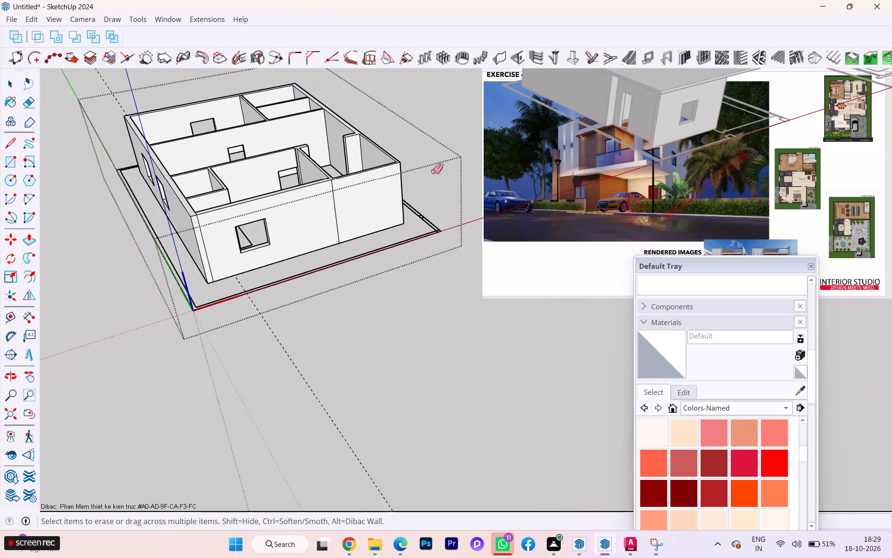
Erase the short top seam and the vertical seam line beside the outer wall's corner nearest the large window opening.
scroll(438, 170, down, 1)
scroll(438, 170, up, 1)
scroll(438, 170, down, 8)
scroll(344, 188, up, 5)
scroll(324, 192, down, 3)
scroll(321, 192, up, 2)
scroll(321, 181, down, 3)
scroll(318, 183, up, 4)
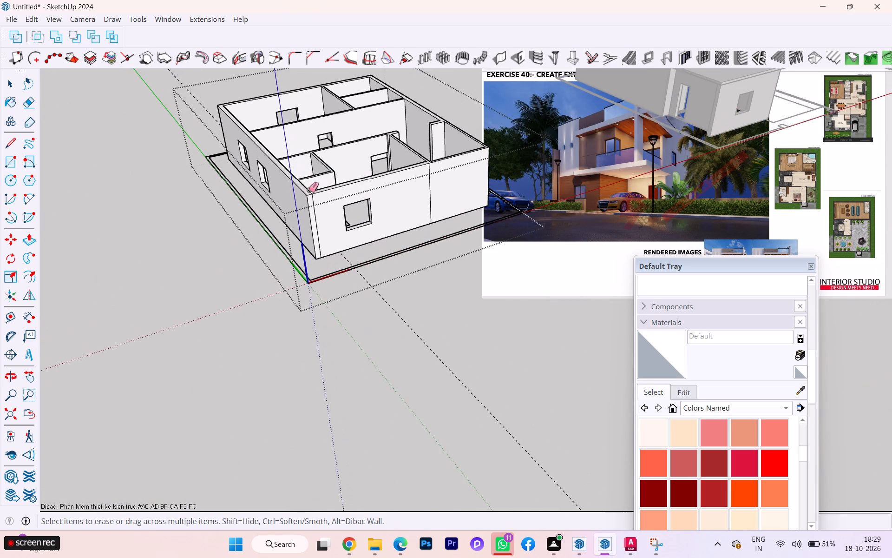
scroll(308, 190, up, 12)
scroll(316, 198, down, 1)
scroll(317, 199, up, 4)
scroll(320, 206, down, 1)
scroll(320, 206, up, 4)
scroll(320, 204, down, 3)
scroll(319, 204, up, 3)
scroll(319, 202, down, 3)
scroll(318, 202, up, 2)
click(312, 195)
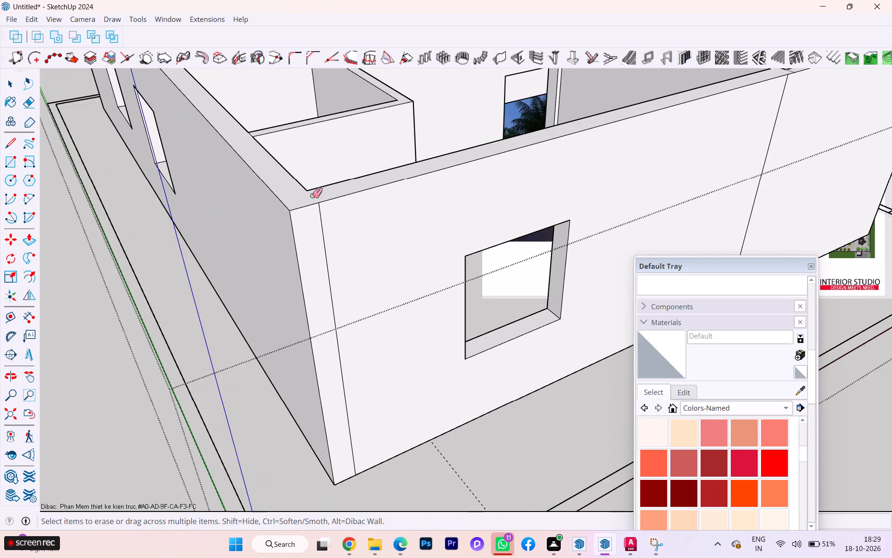
scroll(314, 194, up, 2)
scroll(314, 194, down, 1)
scroll(314, 194, up, 10)
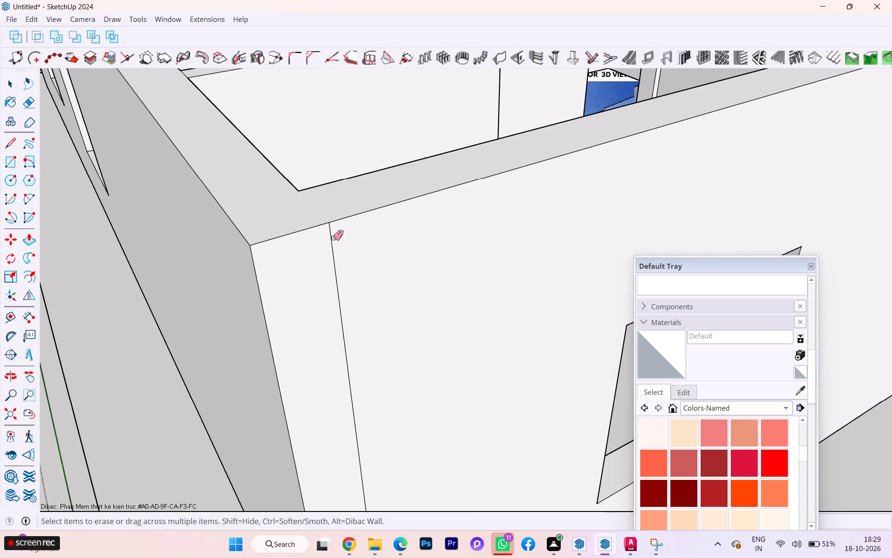
click(333, 241)
Examine the first-floor outer wall from the corner near the window opening to the partition for remaining seam lines.
scroll(242, 159, down, 2)
scroll(242, 159, up, 1)
scroll(242, 159, down, 1)
scroll(242, 159, up, 1)
scroll(242, 159, down, 4)
scroll(242, 159, up, 2)
scroll(242, 162, down, 1)
scroll(242, 162, up, 3)
scroll(242, 162, down, 14)
scroll(245, 174, up, 1)
scroll(245, 174, down, 2)
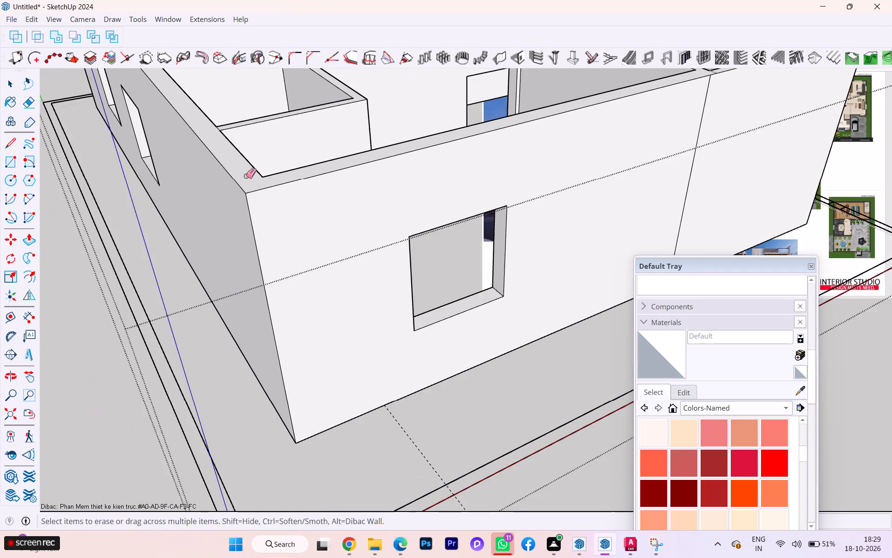
scroll(246, 175, down, 1)
scroll(246, 175, up, 2)
scroll(246, 175, down, 5)
scroll(269, 196, up, 1)
scroll(269, 196, down, 3)
scroll(270, 198, up, 3)
scroll(270, 199, down, 4)
scroll(269, 212, up, 1)
scroll(269, 212, down, 5)
scroll(267, 211, up, 1)
scroll(267, 211, down, 4)
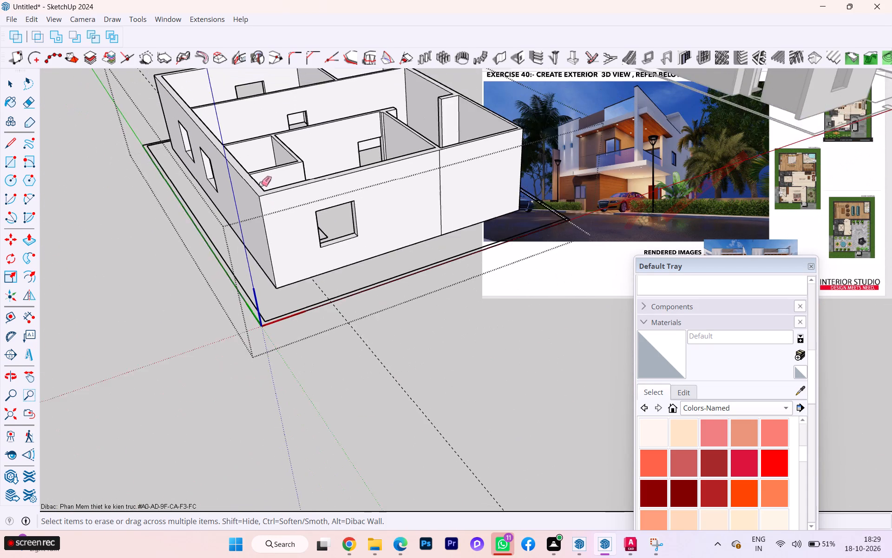
scroll(261, 184, down, 3)
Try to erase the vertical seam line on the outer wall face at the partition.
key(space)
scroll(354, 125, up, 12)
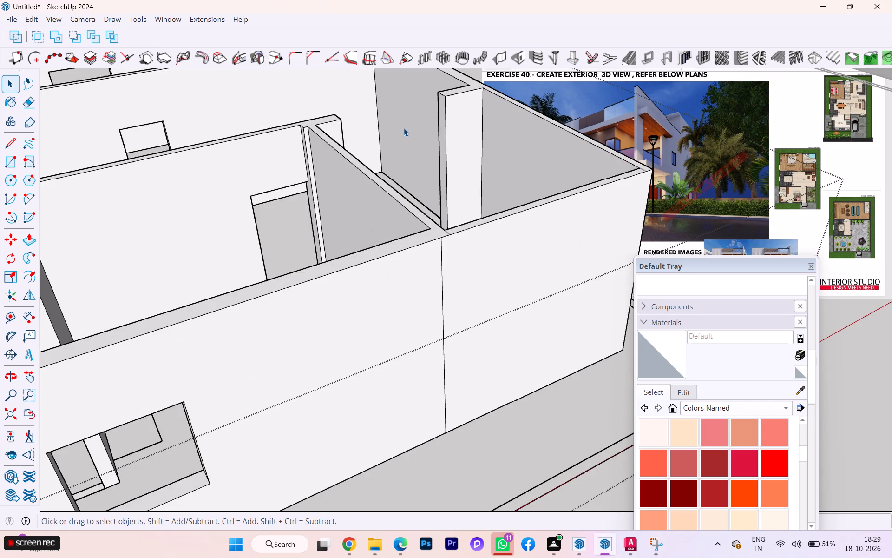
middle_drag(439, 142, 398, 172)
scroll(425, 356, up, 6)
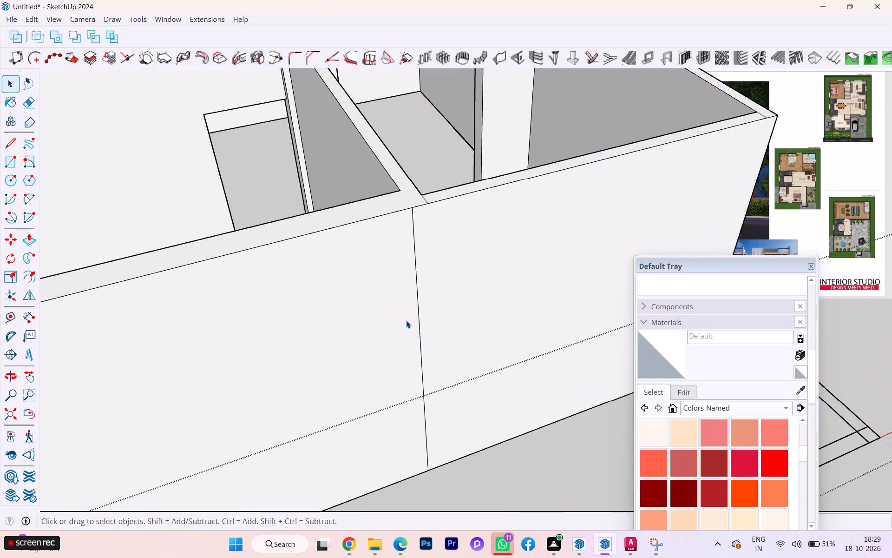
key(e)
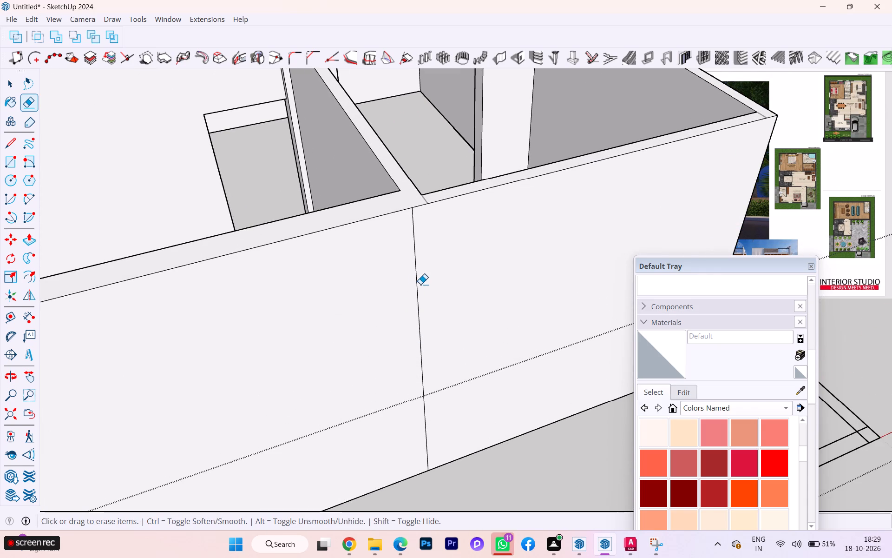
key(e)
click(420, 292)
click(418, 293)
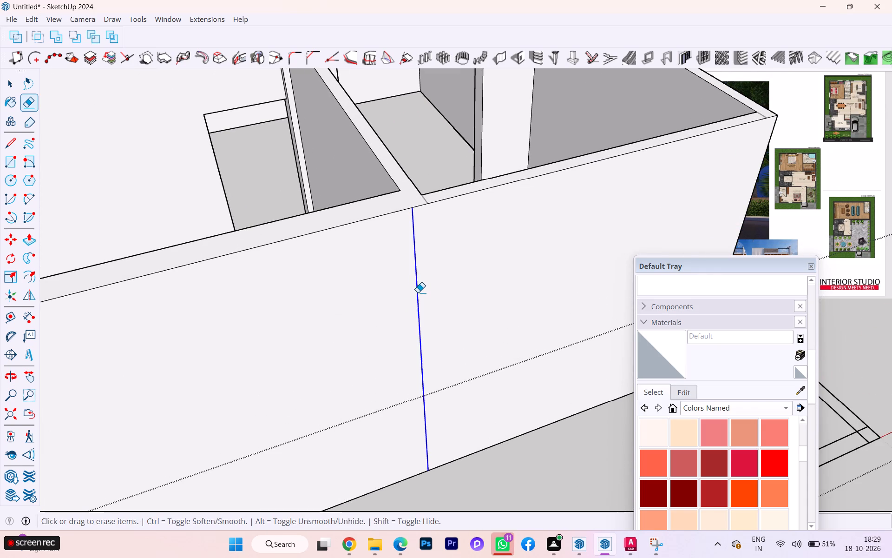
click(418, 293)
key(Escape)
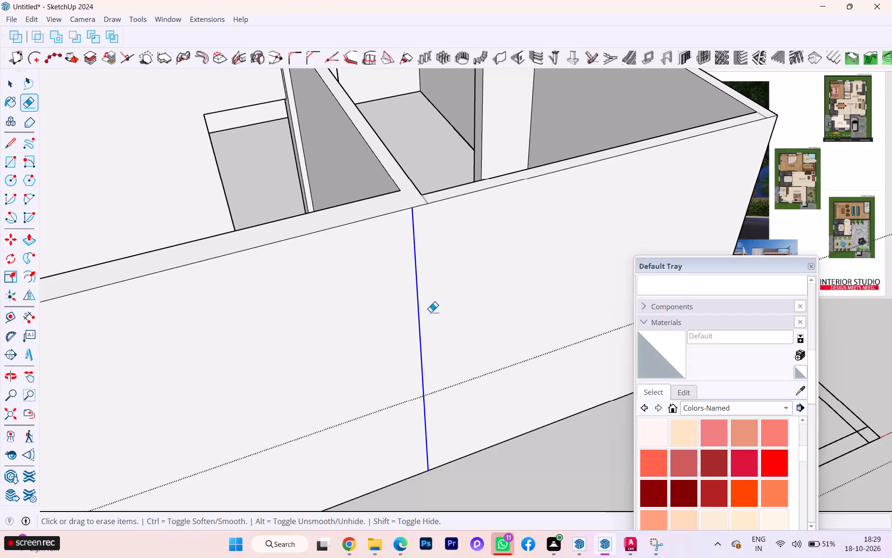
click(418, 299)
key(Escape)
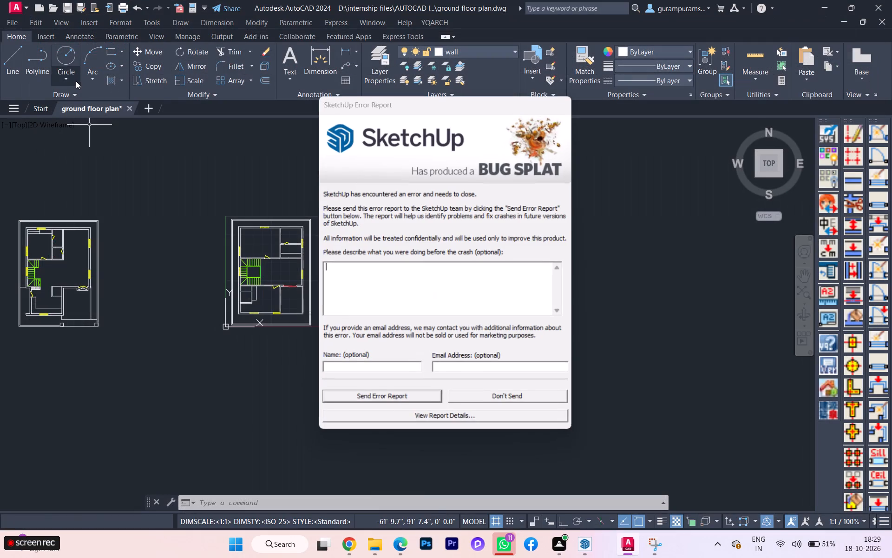
Dismiss the crash report without sending it and relaunch SketchUp 2024.
click(499, 400)
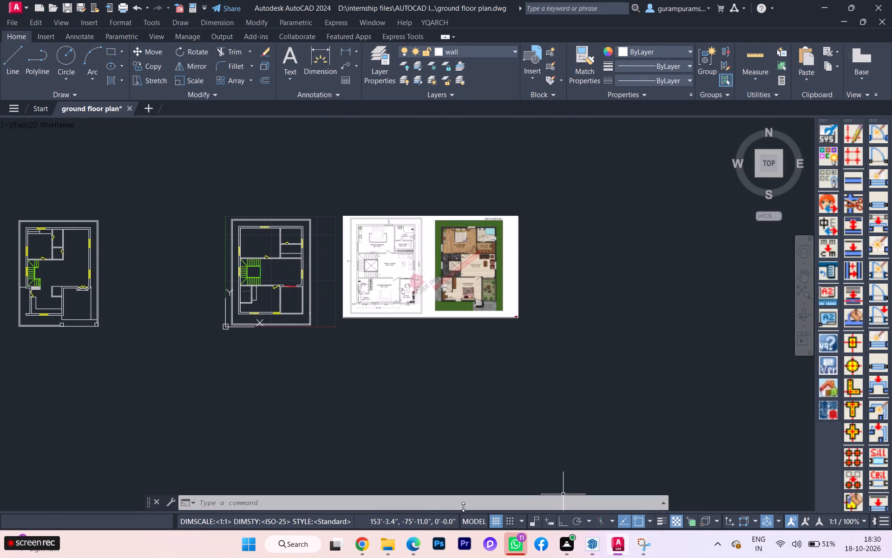
click(590, 549)
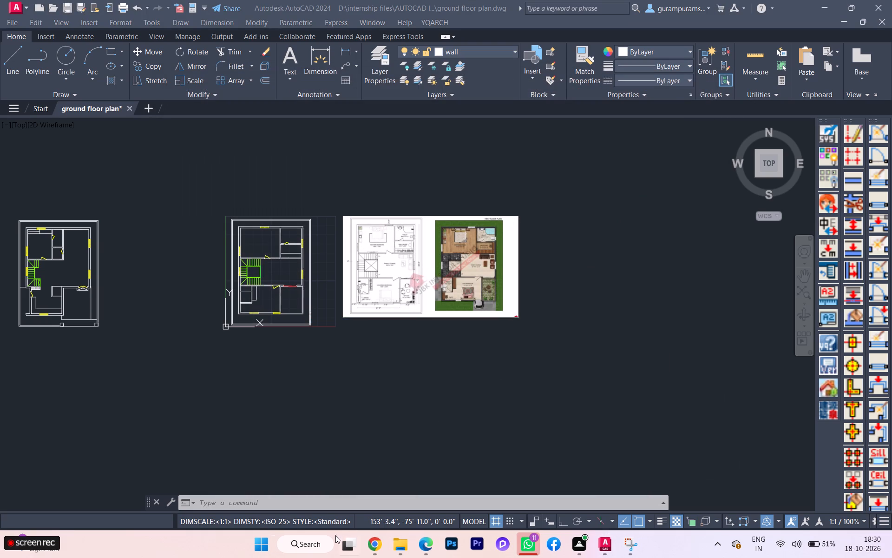
click(314, 545)
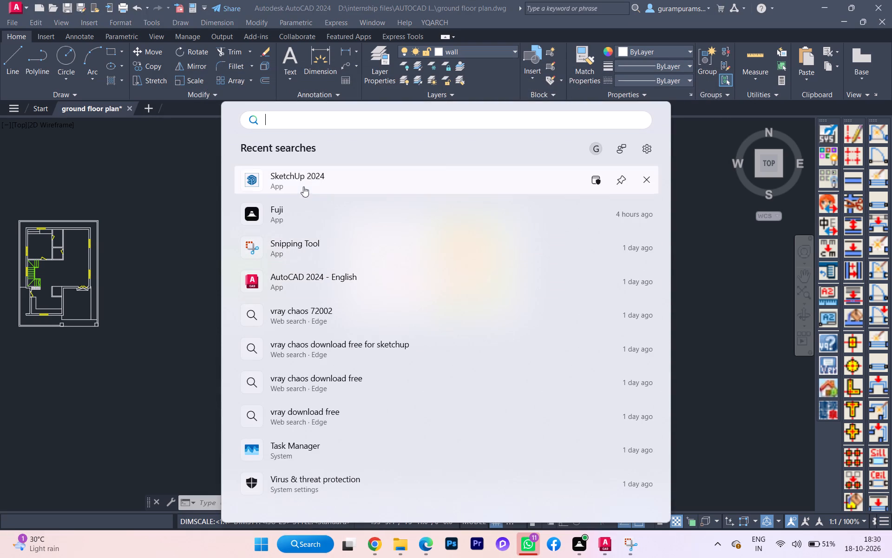
right_click(309, 180)
double_click(335, 177)
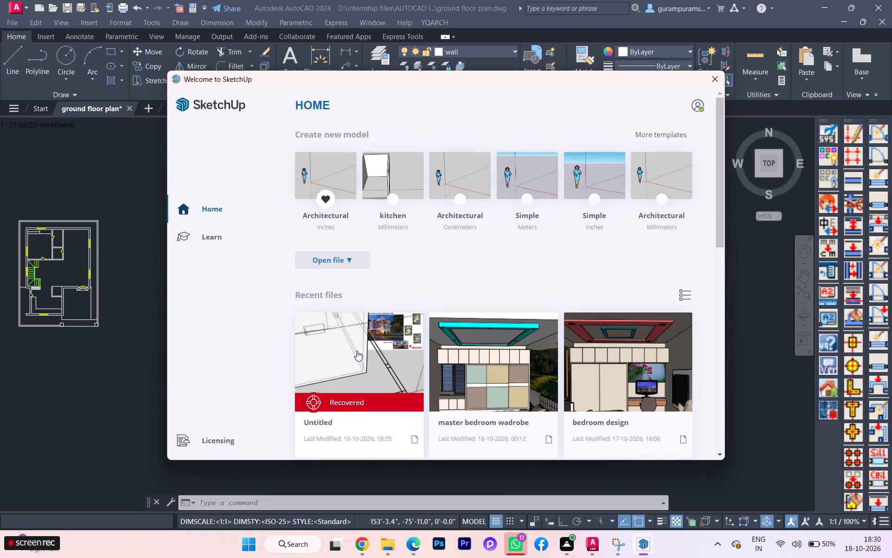
Open the recovered Untitled model and dismiss the D5 Lite update notice.
double_click(357, 348)
click(515, 383)
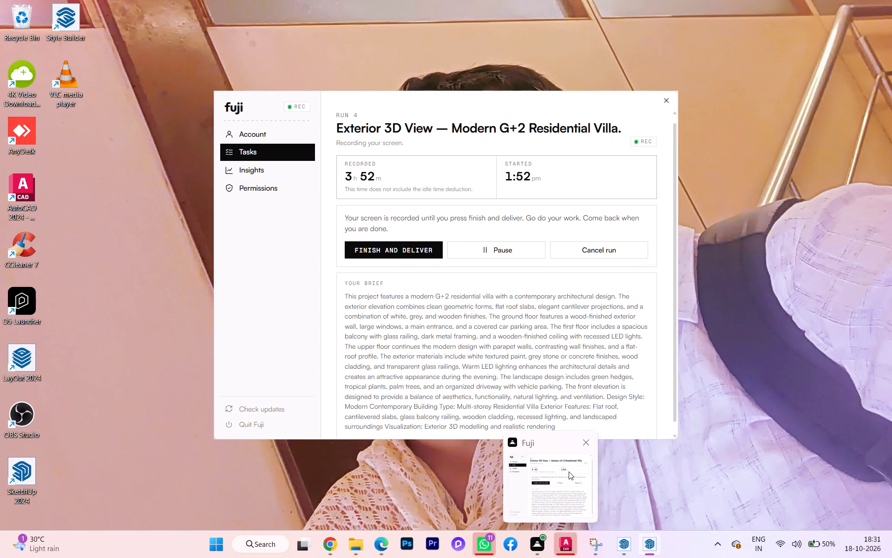
click(739, 506)
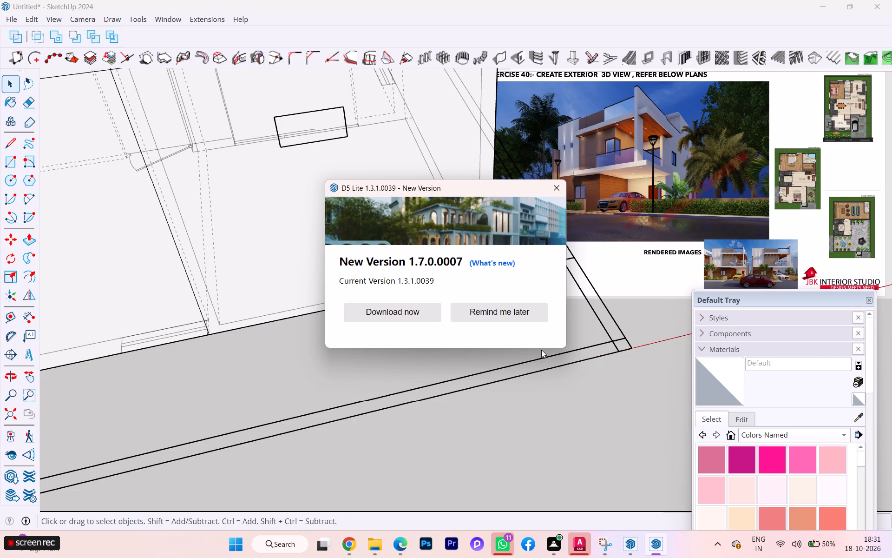
click(560, 185)
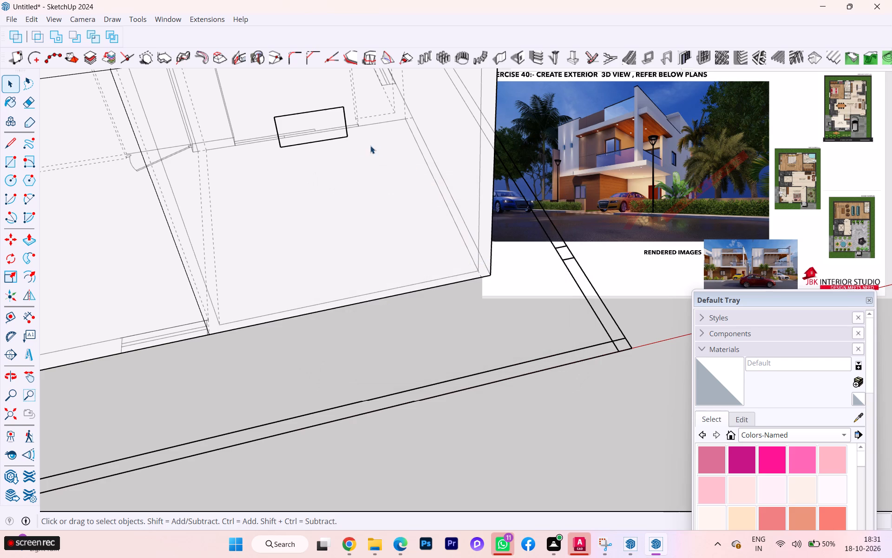
Delete the small stray rectangle standing over the end room's inner wall line.
click(315, 139)
key(Delete)
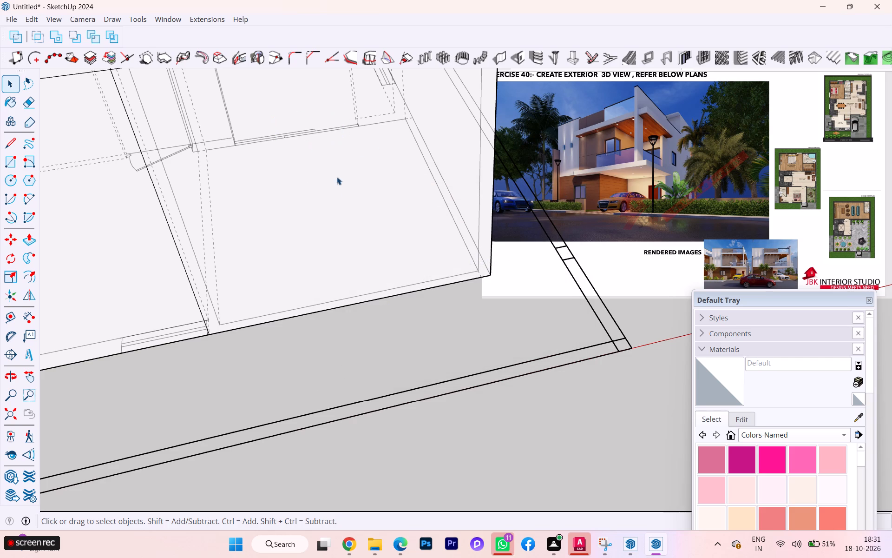
Turn off the dashed back-edges display of the model.
click(391, 332)
scroll(400, 325, down, 6)
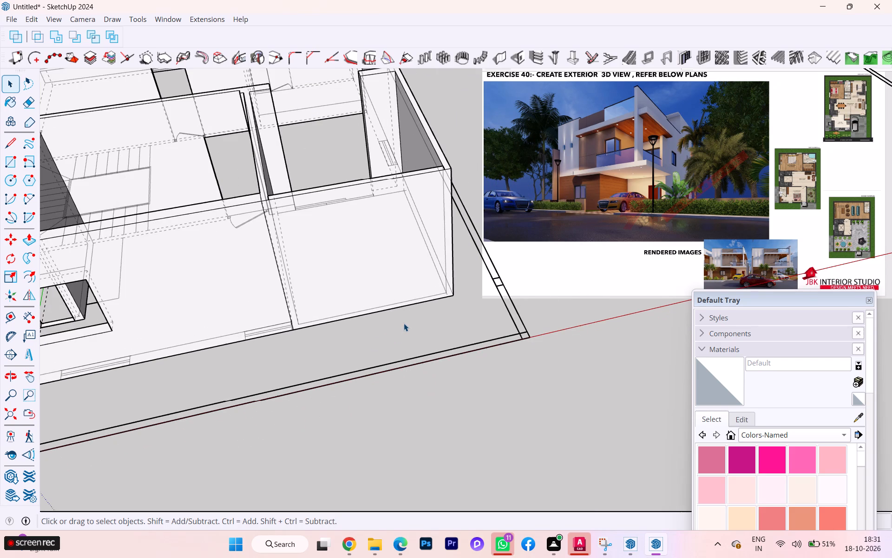
key(k)
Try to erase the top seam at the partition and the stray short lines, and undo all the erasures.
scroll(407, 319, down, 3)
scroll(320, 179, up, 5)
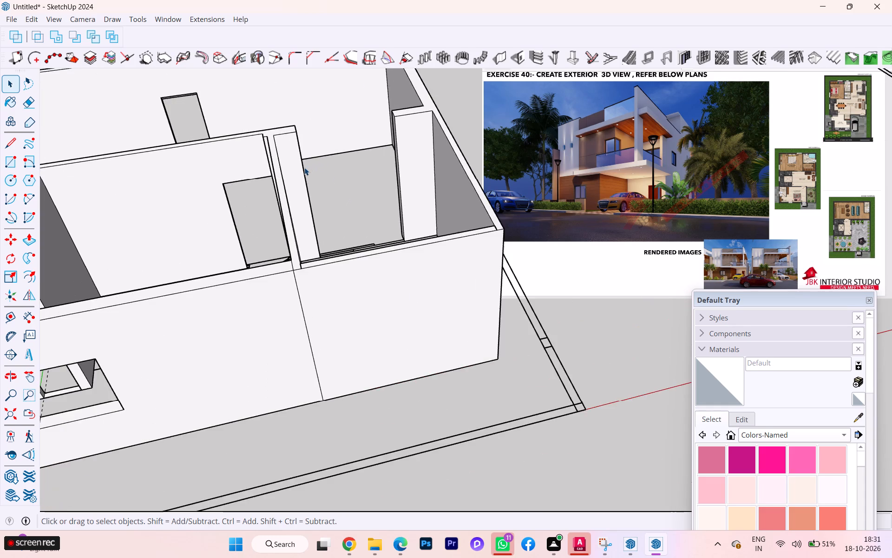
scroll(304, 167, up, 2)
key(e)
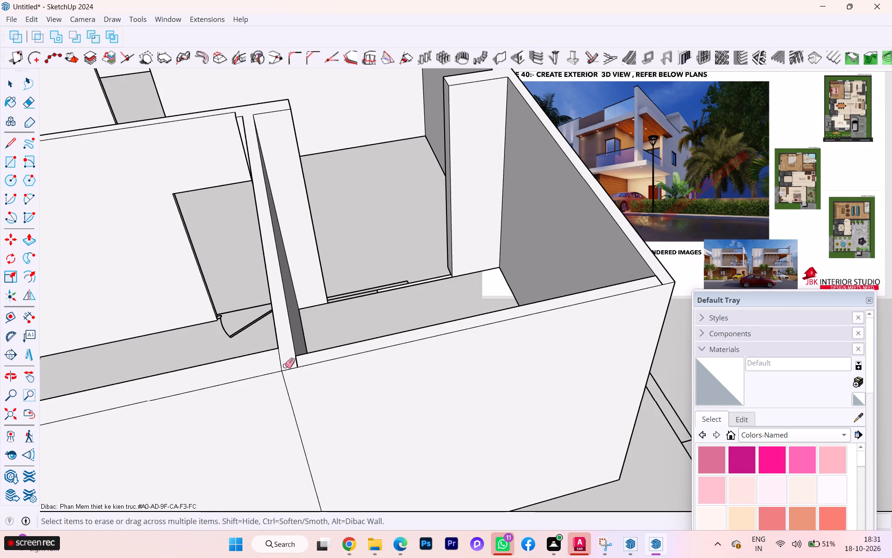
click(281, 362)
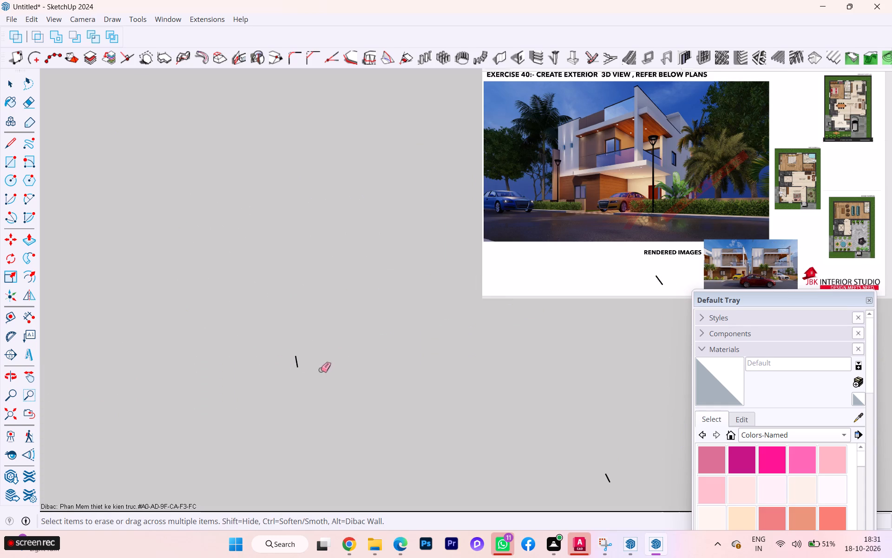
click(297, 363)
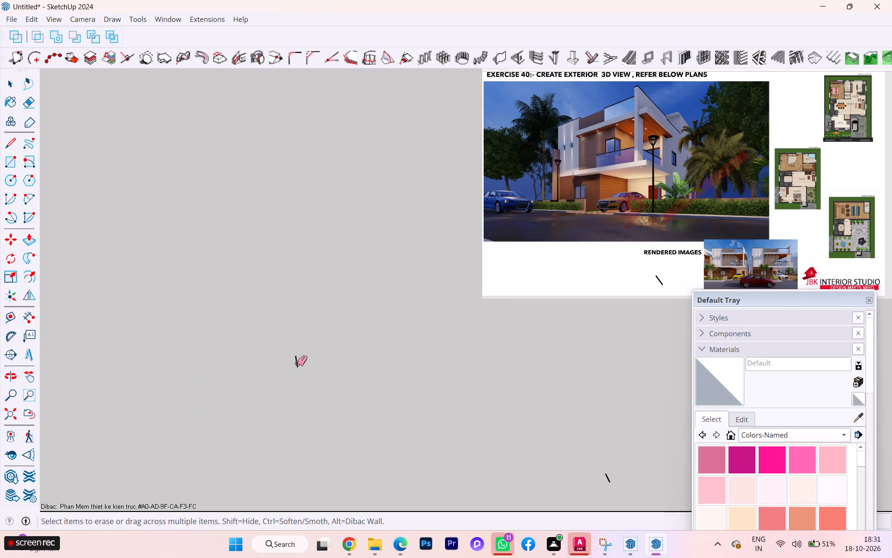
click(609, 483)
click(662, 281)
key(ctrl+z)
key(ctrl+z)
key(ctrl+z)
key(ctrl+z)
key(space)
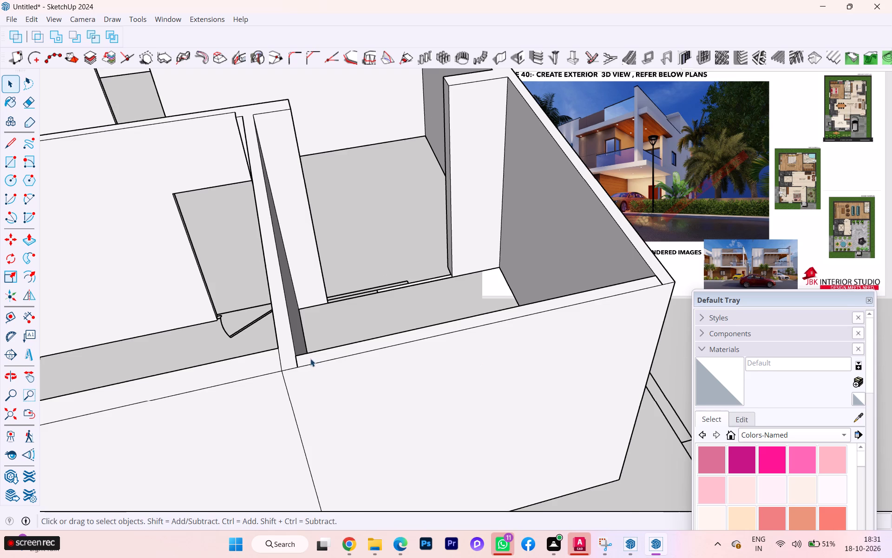
Erase the short seam lines across the outer wall's top at the partition and at the end room's far corner.
scroll(308, 359, up, 2)
scroll(271, 378, up, 1)
scroll(271, 378, down, 2)
scroll(271, 378, up, 8)
key(e)
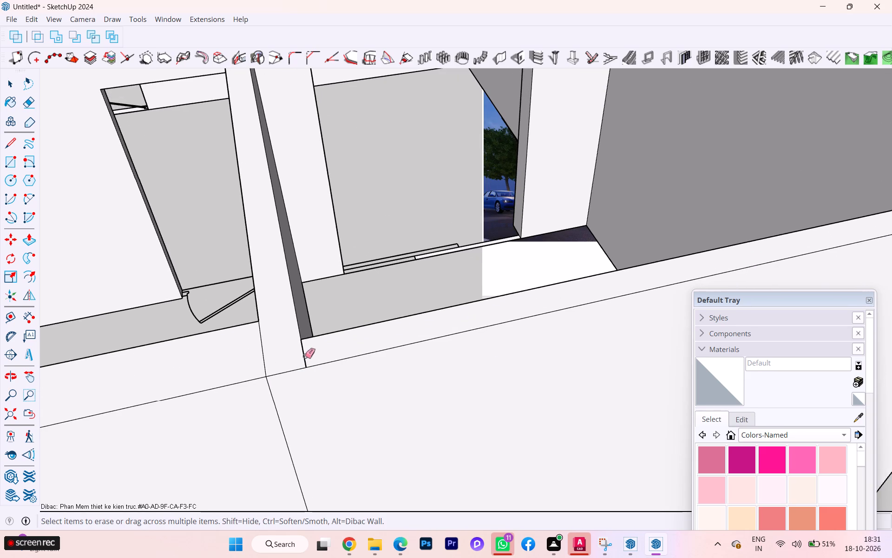
click(305, 356)
scroll(295, 359, down, 3)
scroll(295, 359, up, 4)
scroll(295, 359, down, 1)
scroll(278, 362, up, 1)
scroll(278, 363, down, 2)
scroll(276, 364, up, 2)
scroll(275, 364, down, 3)
scroll(274, 364, up, 1)
scroll(274, 364, down, 4)
scroll(275, 363, up, 2)
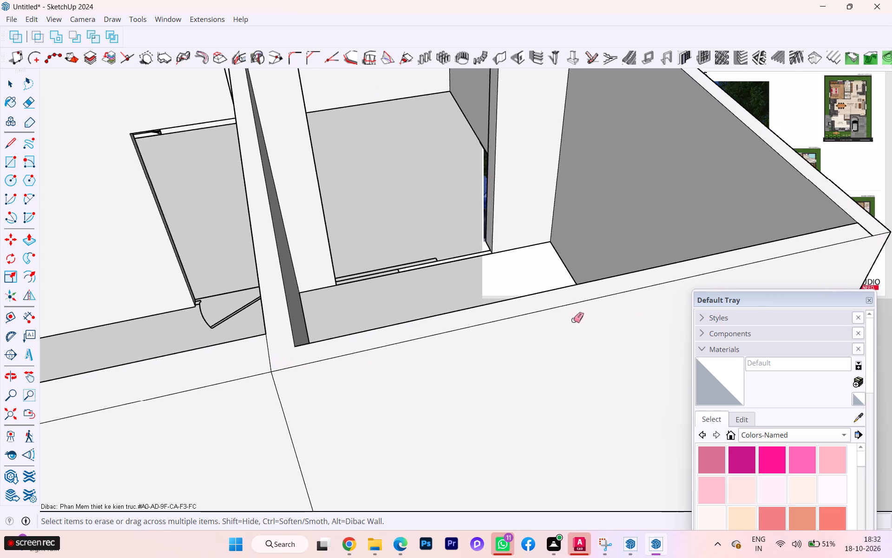
scroll(628, 319, down, 2)
click(826, 243)
Open the wall group for editing and erase the outer wall's vertical seam and short top seam at the partition.
scroll(548, 242, down, 3)
scroll(528, 250, up, 3)
scroll(522, 252, down, 1)
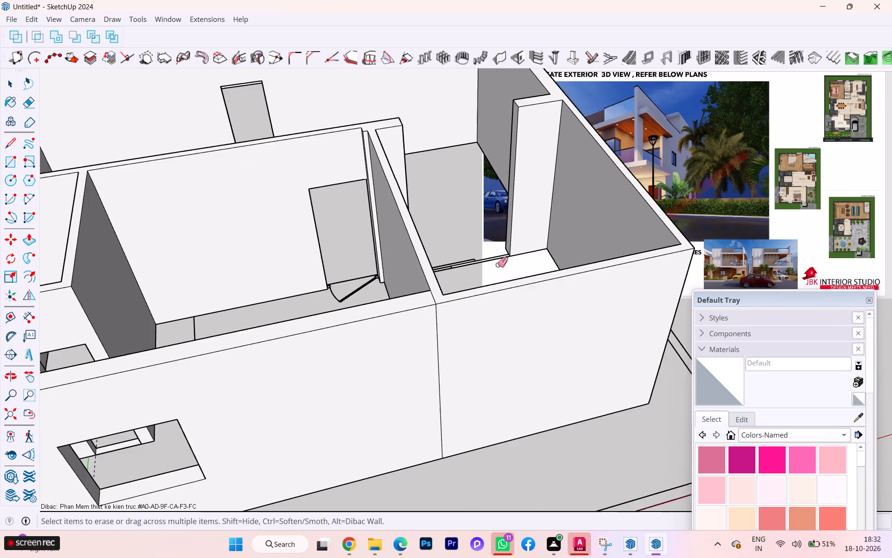
scroll(498, 265, down, 6)
scroll(544, 162, up, 2)
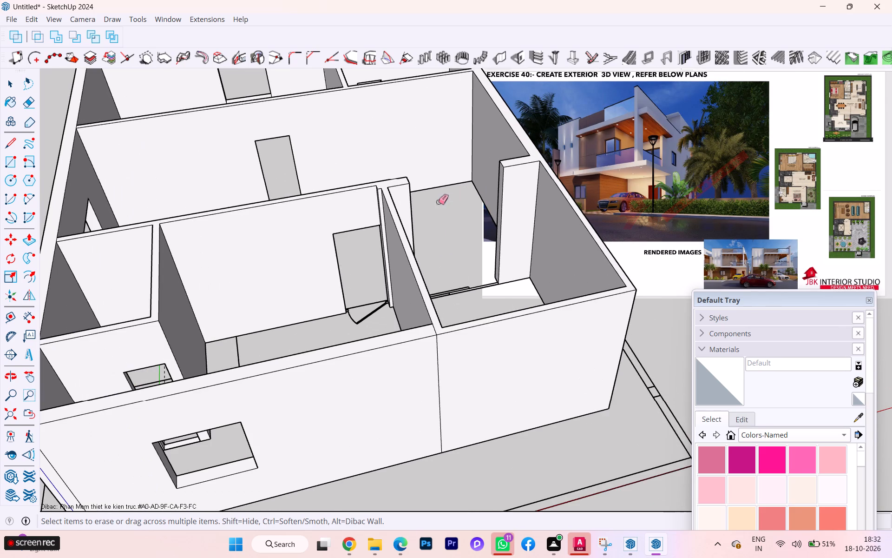
scroll(417, 290, down, 3)
scroll(432, 332, up, 2)
key(space)
click(413, 341)
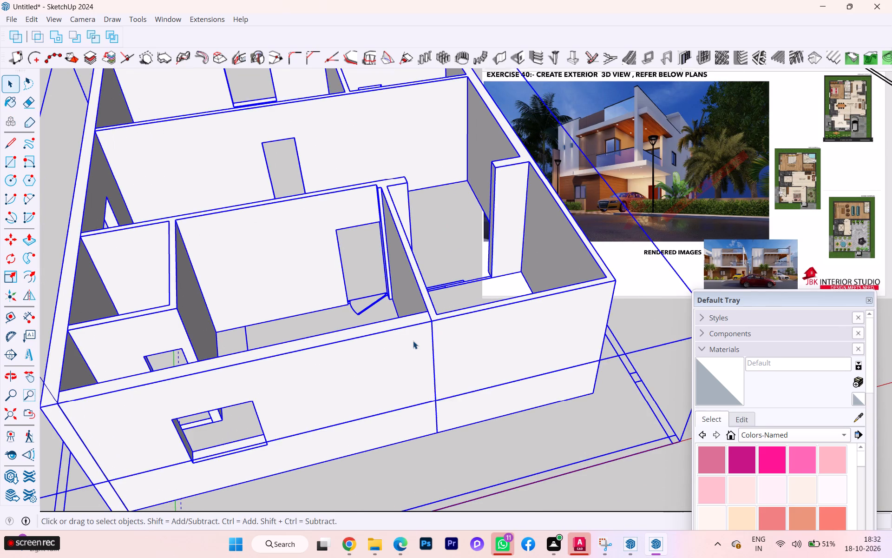
double_click(413, 341)
click(503, 453)
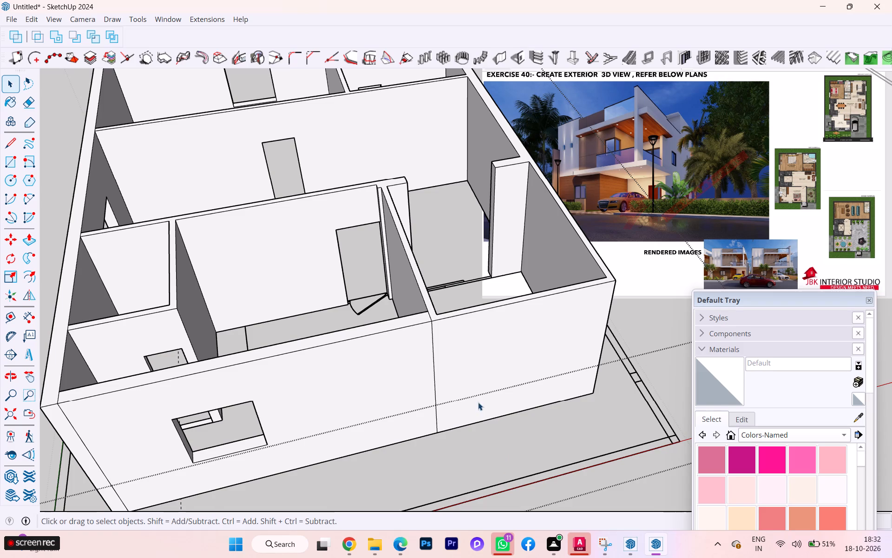
key(e)
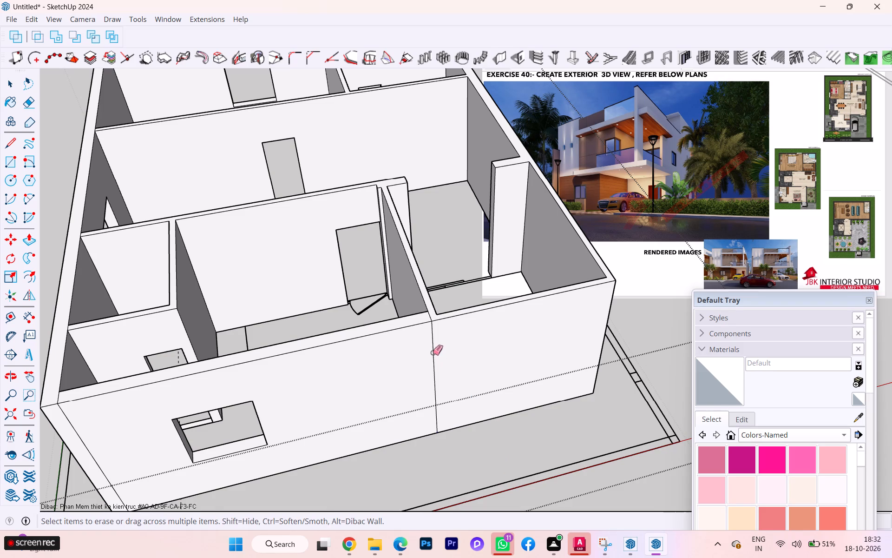
click(433, 352)
click(429, 316)
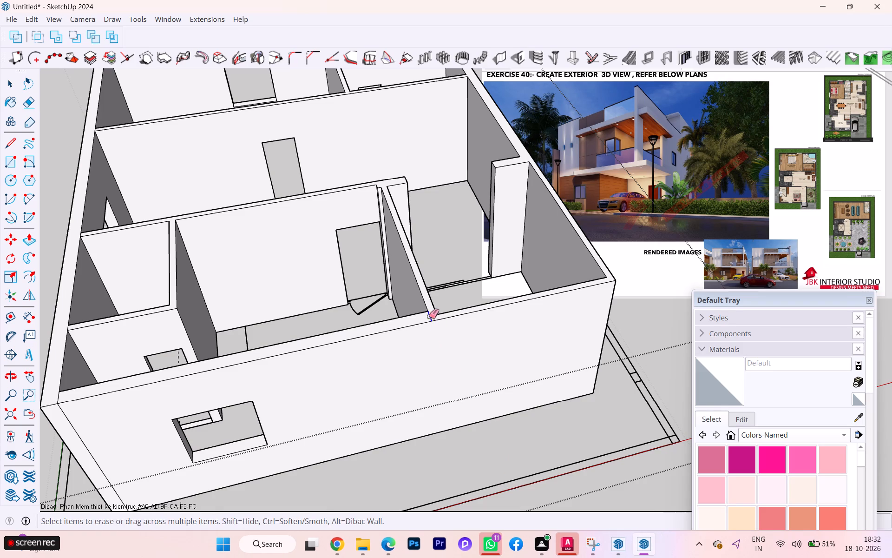
Erase the short top seam and the vertical seam at the outer wall's corner beside the window.
scroll(483, 321, down, 3)
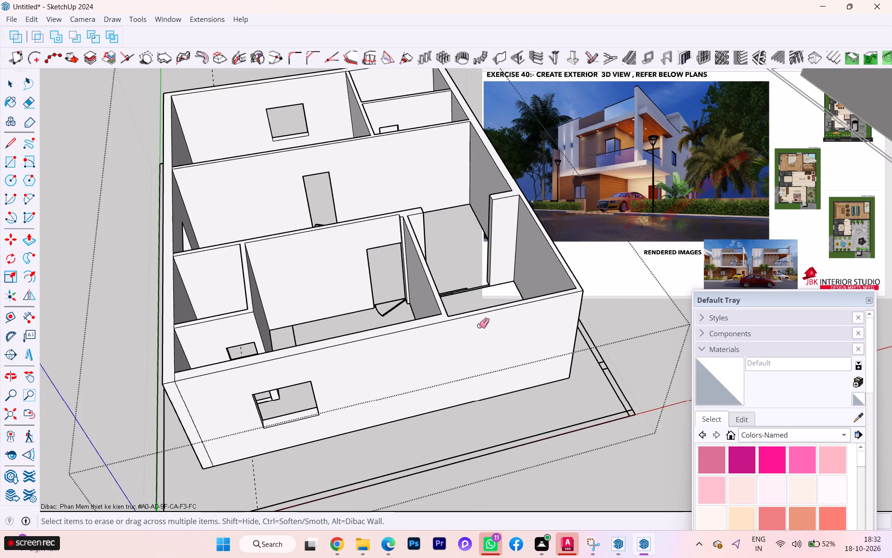
scroll(220, 387, up, 3)
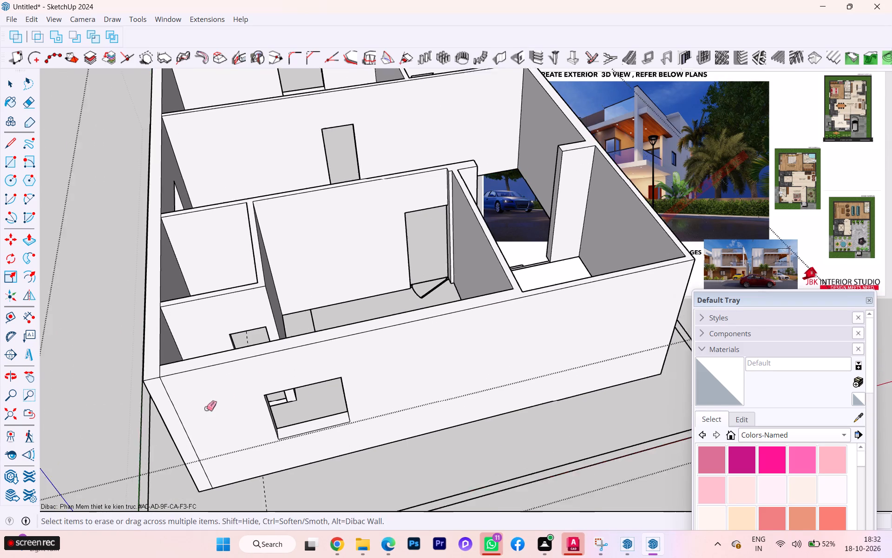
scroll(206, 408, up, 1)
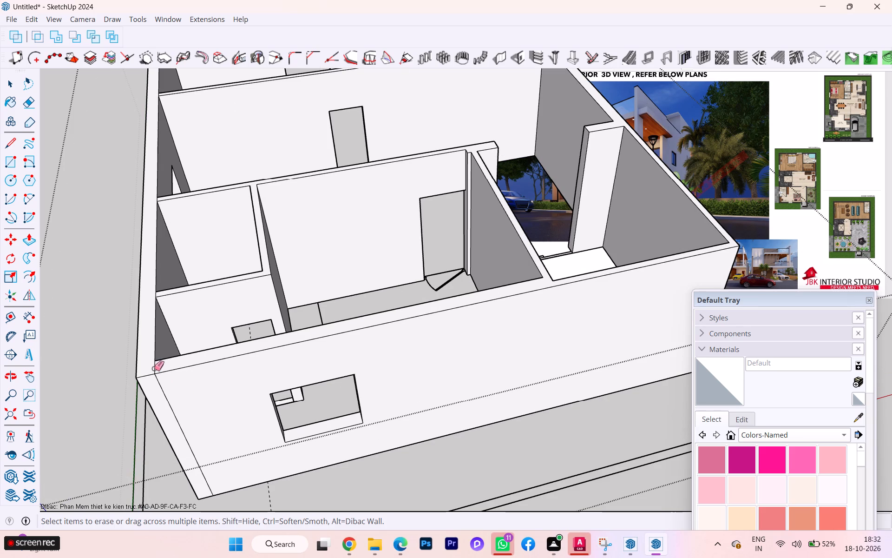
click(154, 368)
click(157, 378)
scroll(247, 300, down, 7)
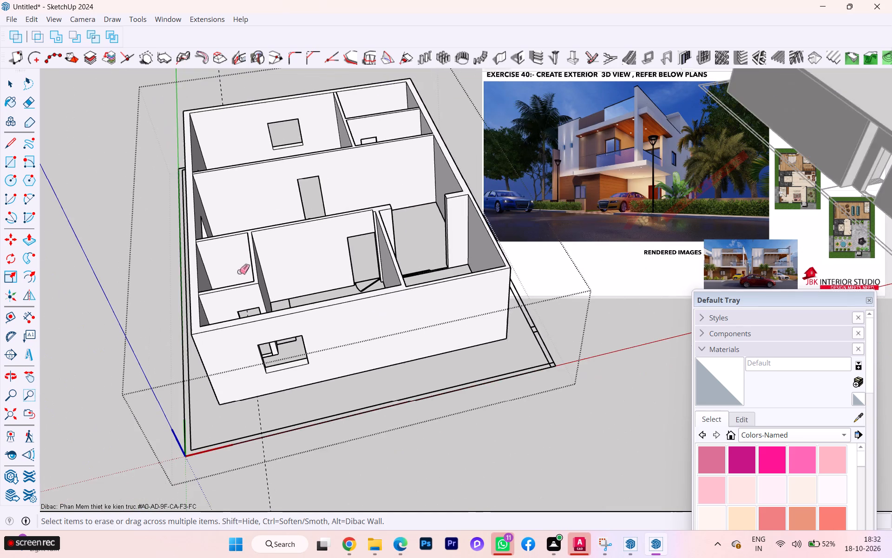
Inspect the first-floor walls, partitions and openings from several angles for leftover seams.
scroll(221, 149, up, 5)
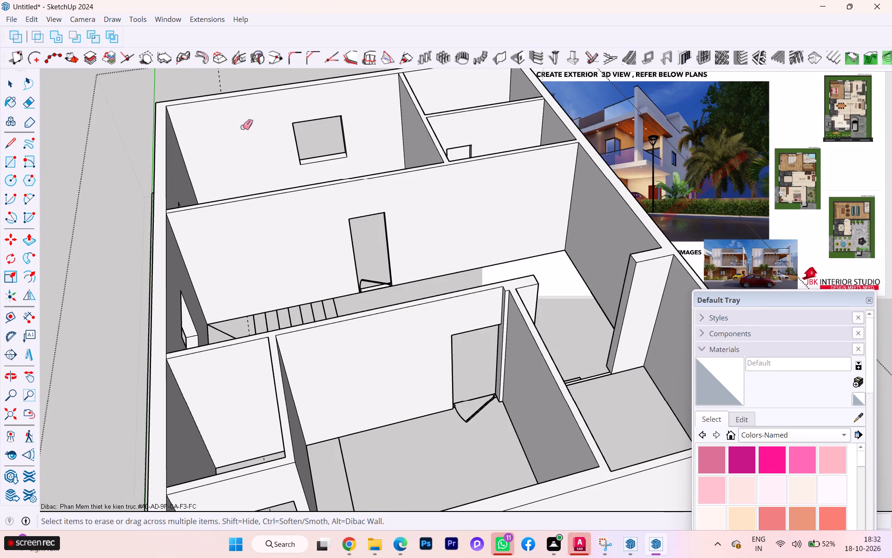
key(space)
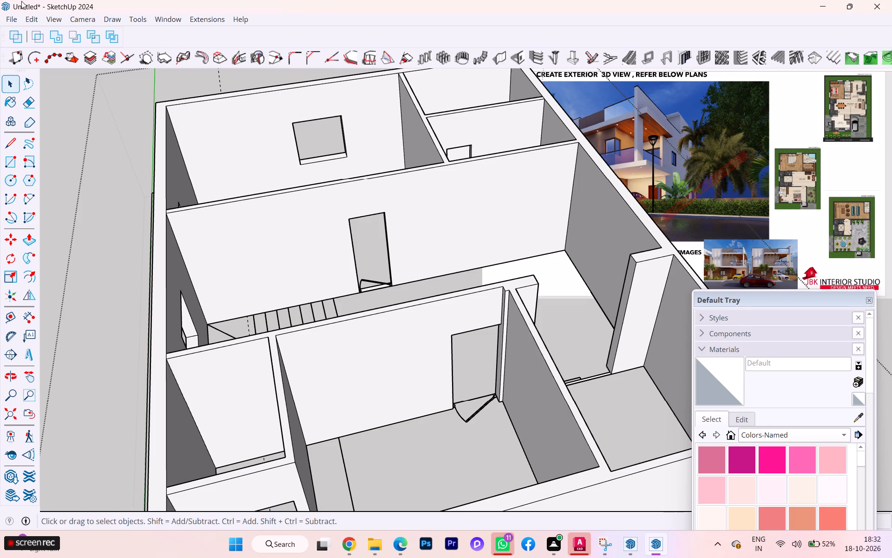
click(8, 85)
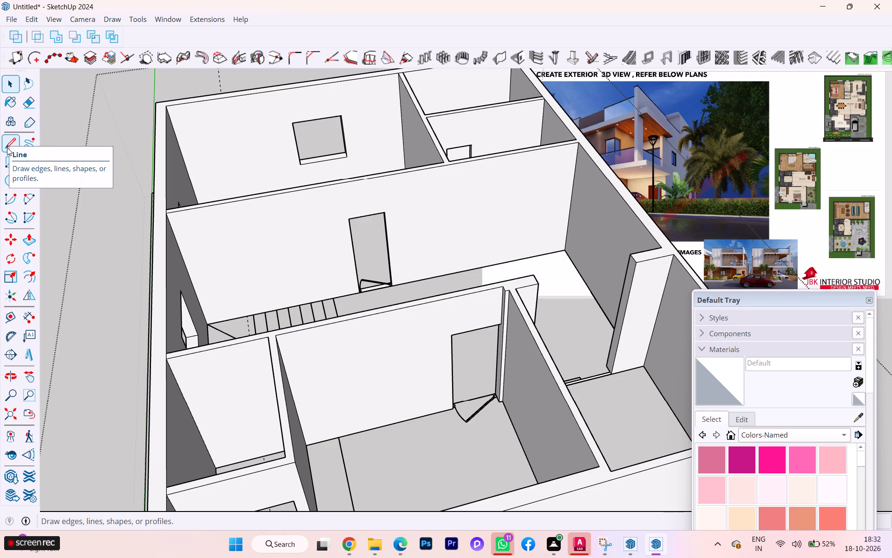
scroll(245, 252, down, 2)
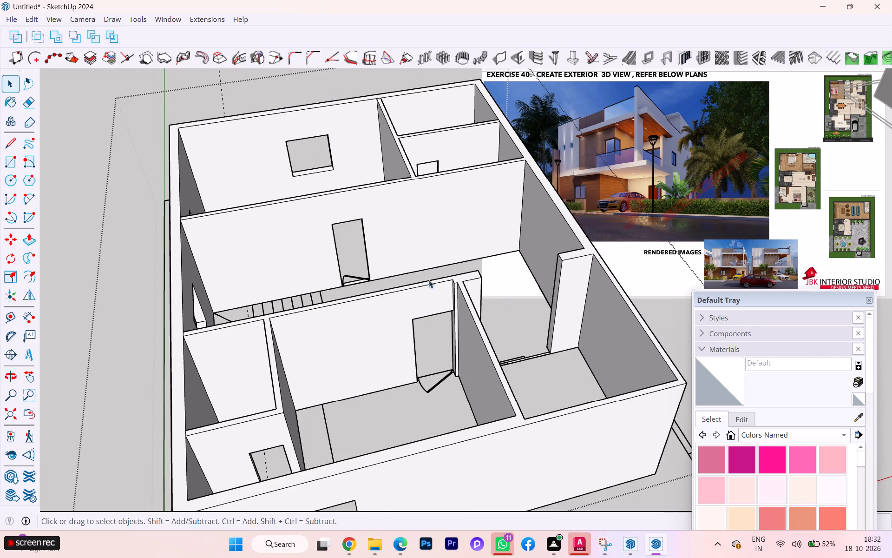
scroll(438, 283, down, 4)
middle_drag(426, 268, 266, 276)
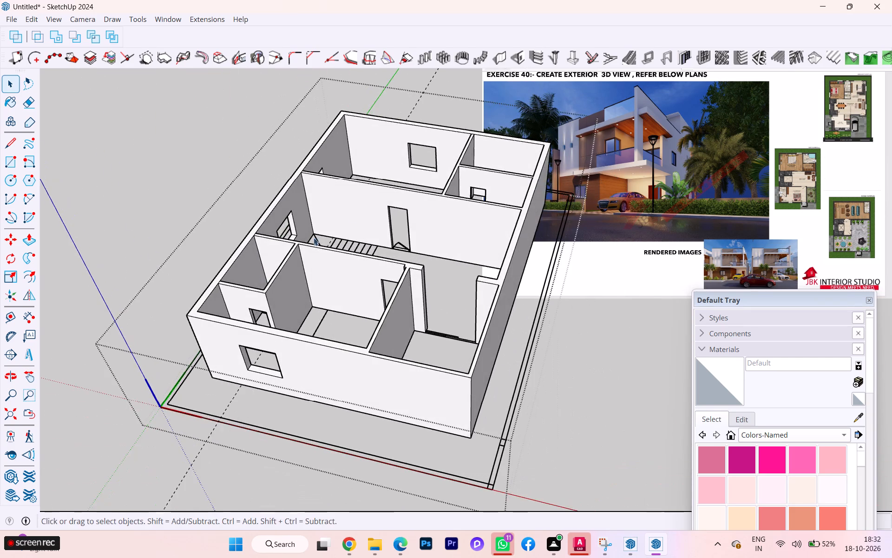
scroll(374, 187, up, 3)
scroll(425, 179, up, 3)
scroll(435, 177, down, 5)
middle_drag(440, 189, 378, 222)
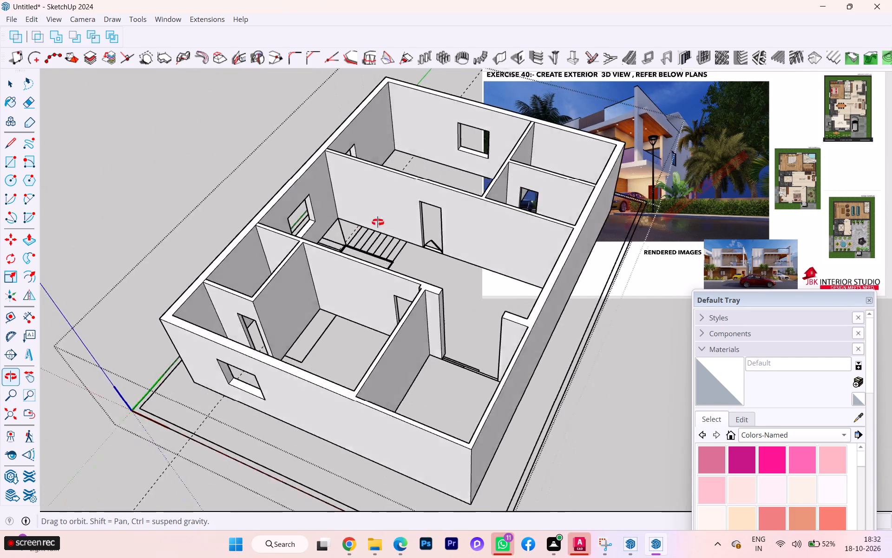
middle_drag(378, 222, 346, 250)
scroll(347, 247, down, 10)
scroll(538, 179, up, 1)
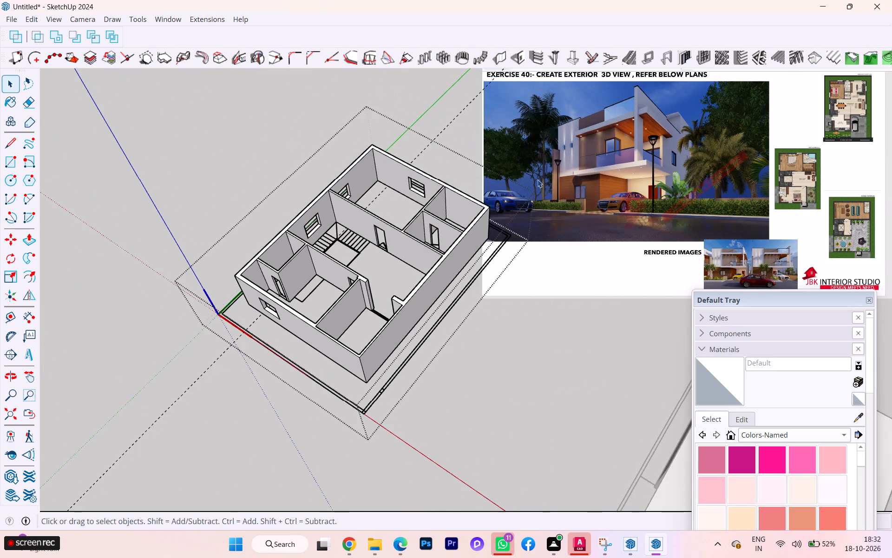
scroll(481, 197, up, 7)
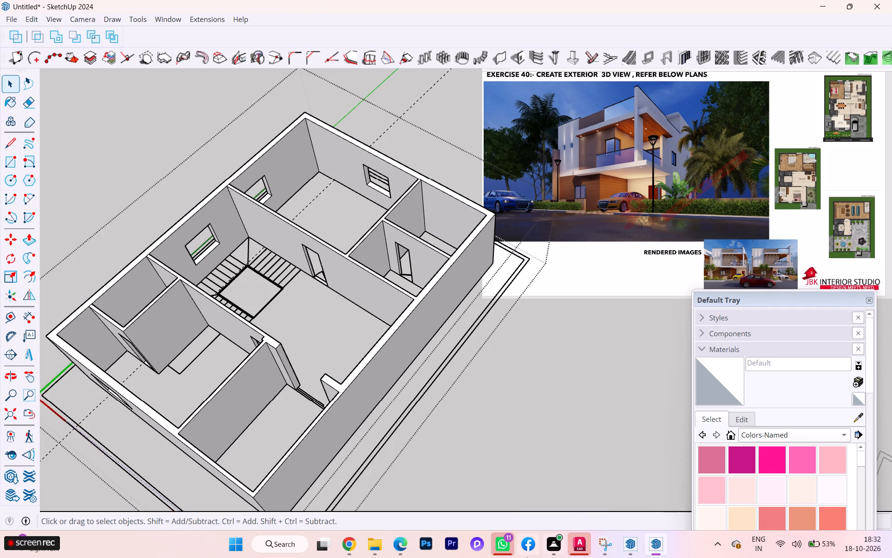
Consult the first floor plan of Exercise 40 in the PDF in Microsoft Edge, and switch back to the SketchUp model.
click(432, 501)
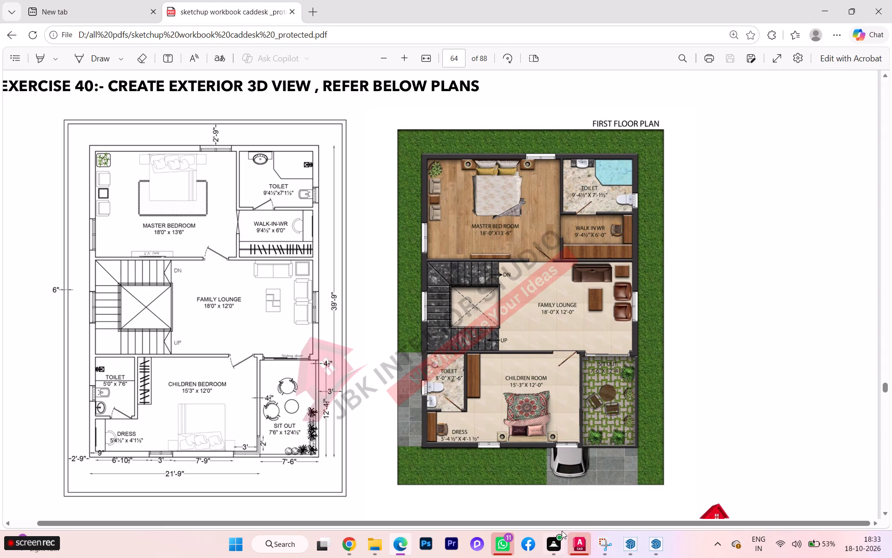
click(612, 488)
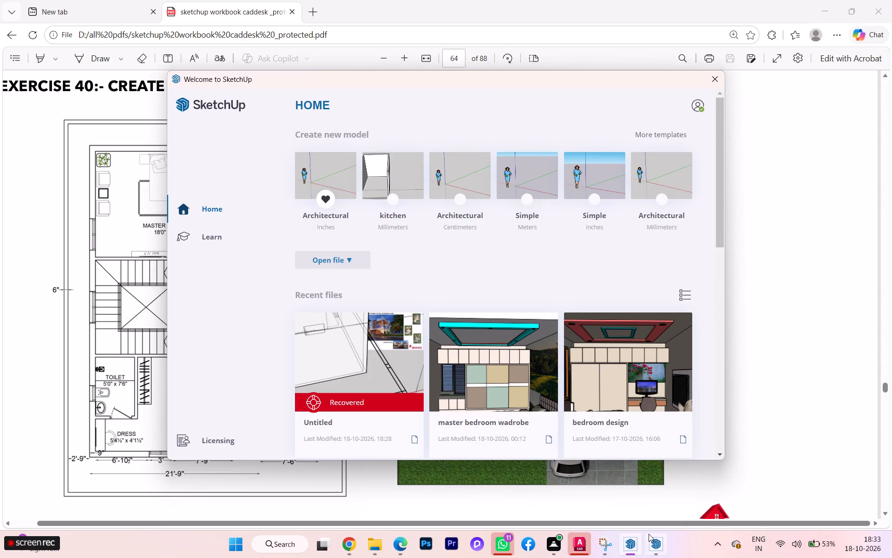
click(652, 504)
Delete the leftover face in the sliding-door strip between the family lounge and sit-out, and close the wall group.
scroll(454, 372, up, 1)
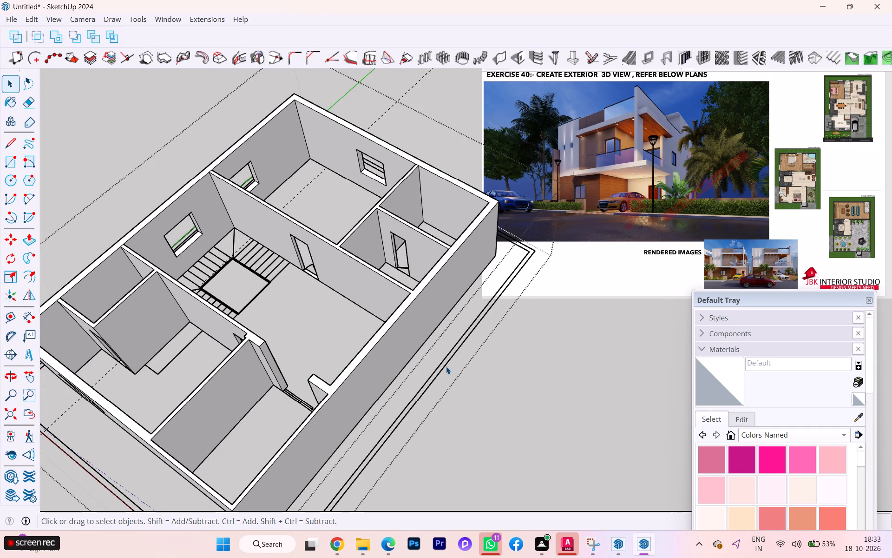
scroll(397, 310, down, 2)
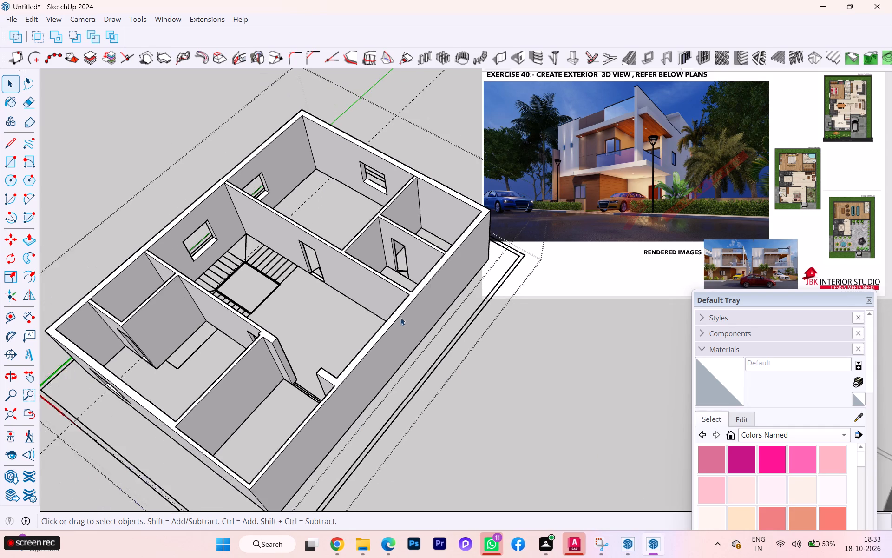
scroll(400, 311, down, 1)
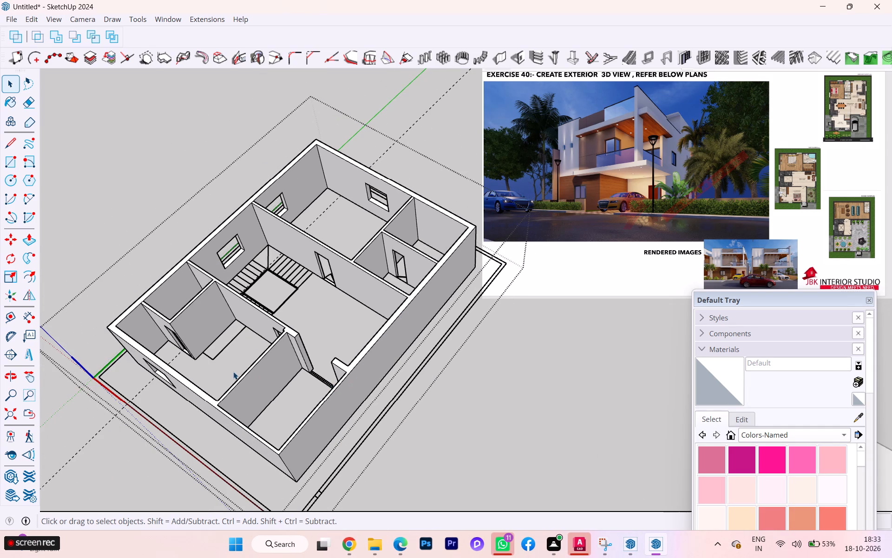
scroll(228, 373, down, 2)
middle_drag(222, 364, 252, 339)
scroll(285, 391, up, 1)
scroll(285, 391, down, 1)
scroll(288, 391, up, 1)
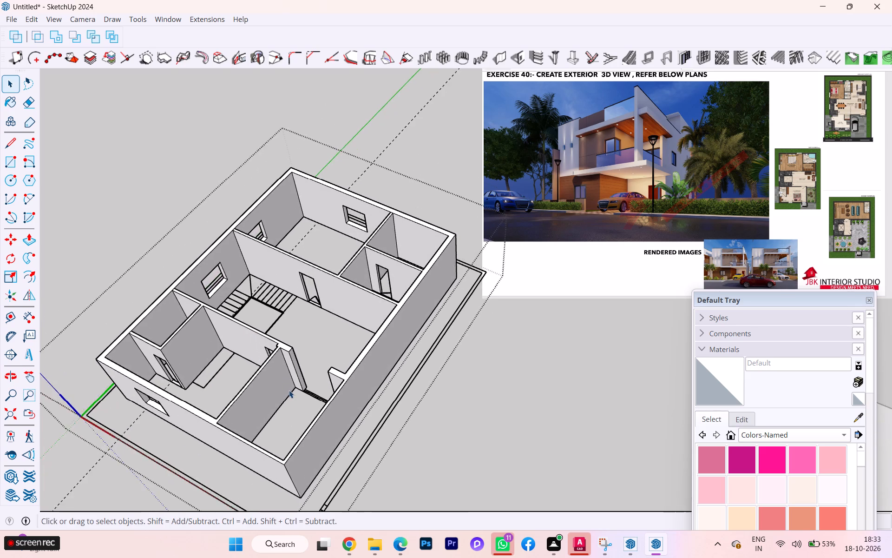
scroll(289, 390, up, 3)
scroll(319, 368, down, 2)
scroll(319, 368, up, 4)
scroll(311, 372, down, 1)
scroll(311, 372, up, 3)
scroll(301, 428, up, 4)
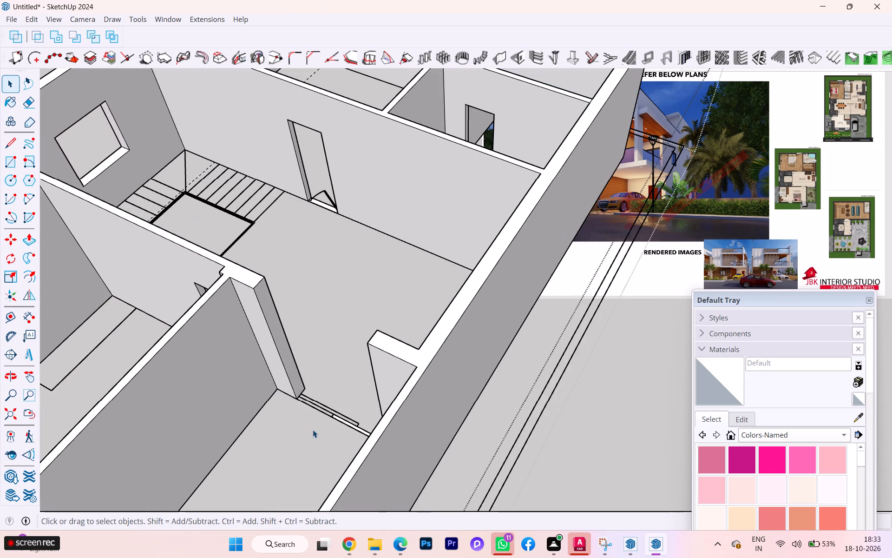
scroll(313, 429, up, 3)
scroll(312, 429, down, 1)
scroll(312, 426, up, 3)
scroll(317, 409, down, 1)
middle_drag(351, 435, 401, 456)
scroll(401, 447, up, 5)
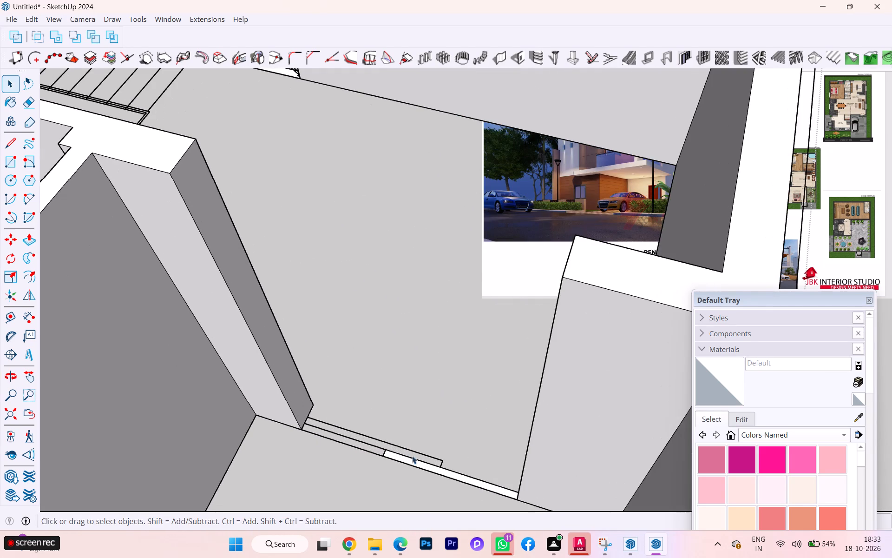
click(432, 466)
click(434, 469)
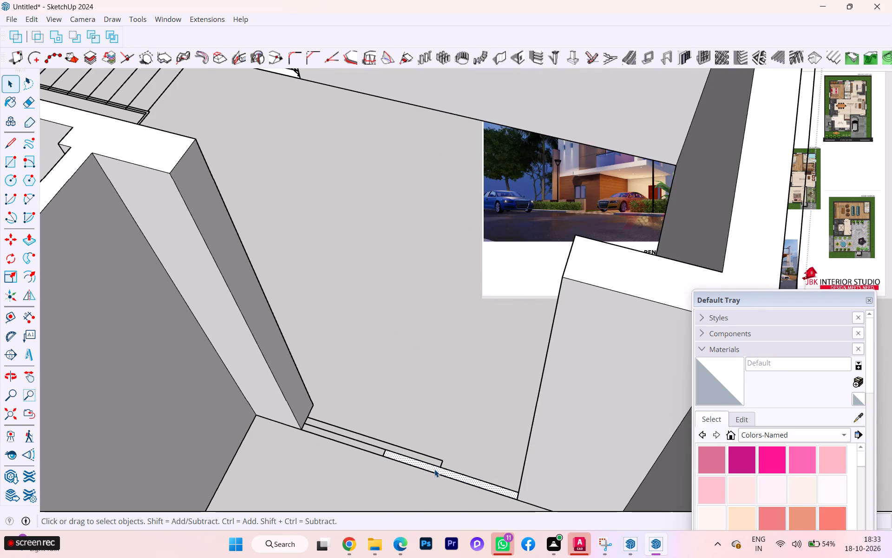
key(Delete)
scroll(378, 375, up, 1)
scroll(378, 374, down, 2)
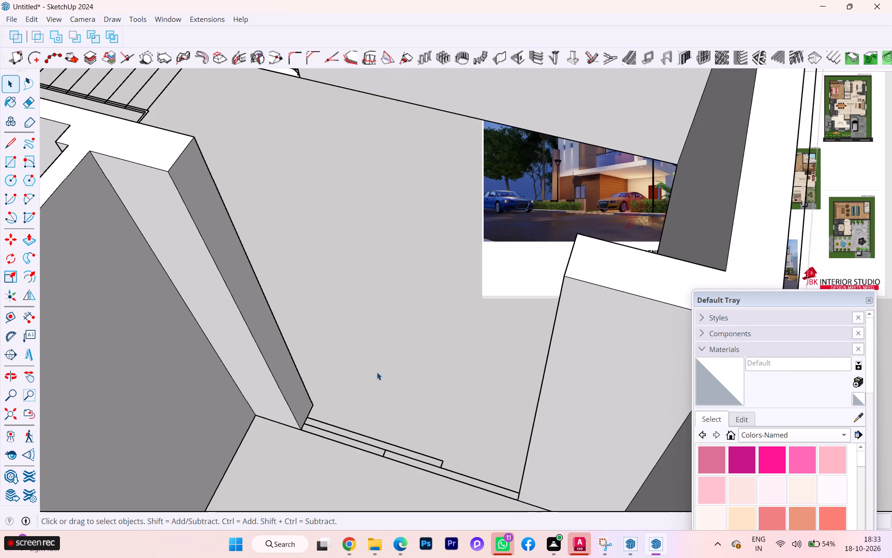
scroll(377, 372, down, 3)
scroll(366, 357, up, 2)
scroll(366, 357, down, 16)
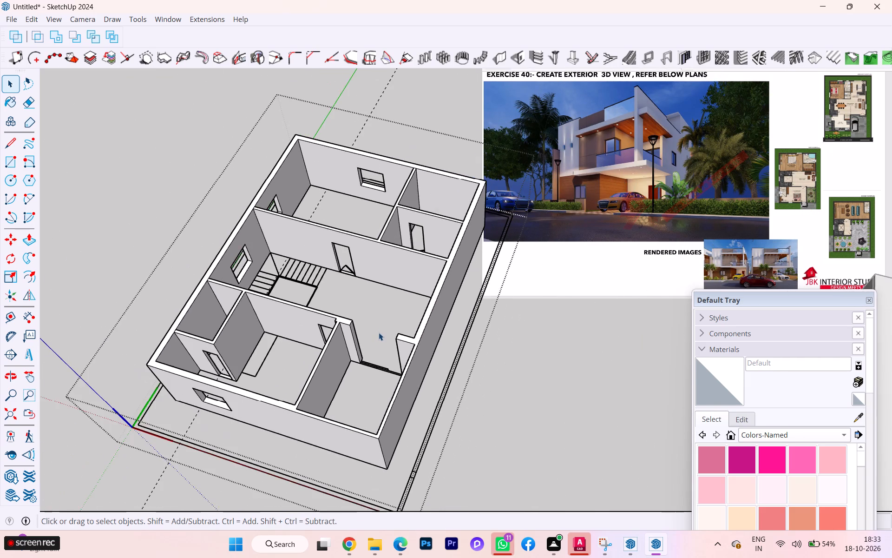
scroll(395, 317, down, 4)
scroll(555, 352, down, 1)
middle_drag(466, 355, 500, 335)
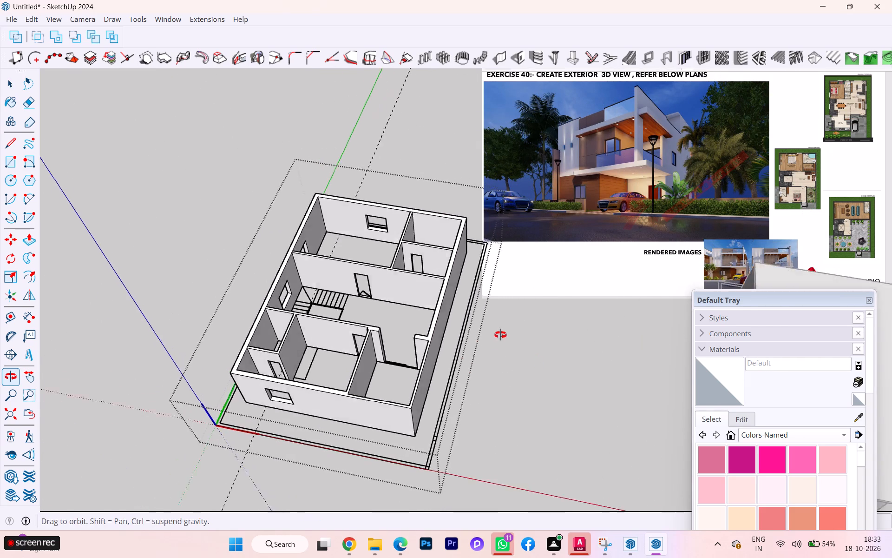
middle_drag(500, 335, 530, 313)
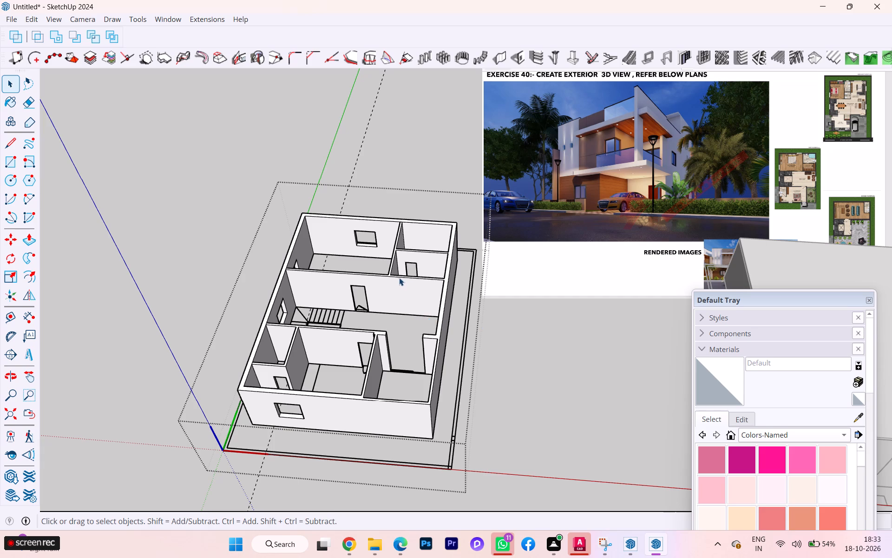
scroll(422, 267, down, 3)
scroll(431, 267, up, 1)
scroll(433, 267, down, 4)
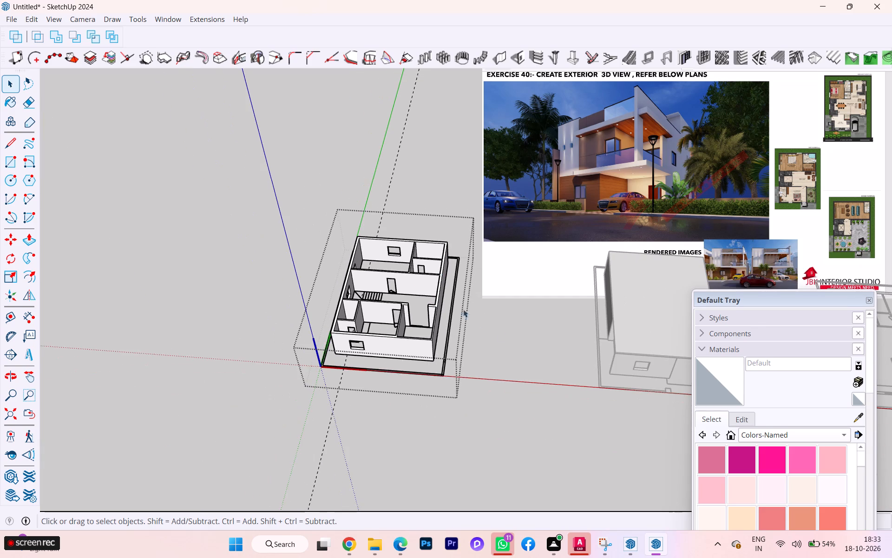
scroll(502, 324, down, 2)
scroll(502, 323, up, 1)
scroll(502, 323, down, 4)
scroll(510, 326, up, 1)
scroll(510, 327, down, 2)
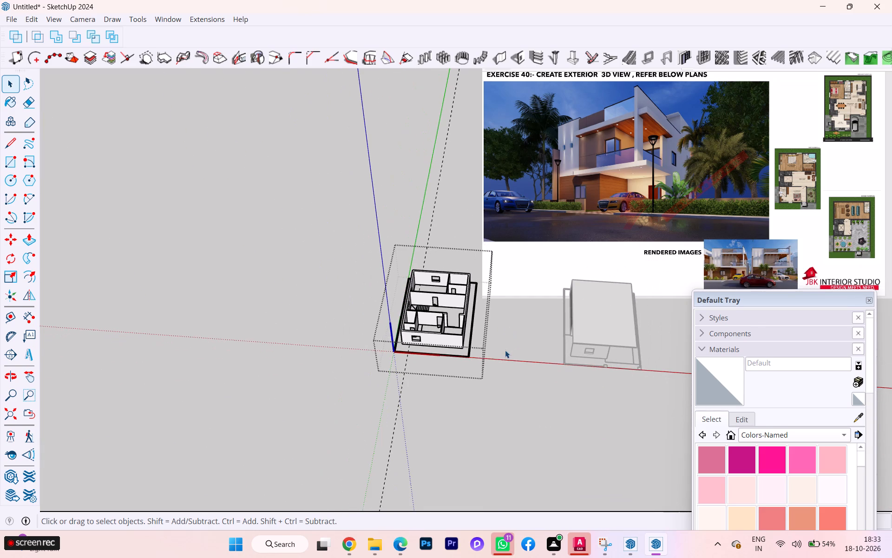
click(505, 349)
Copy the roof slab by its front bottom corner onto the matching top corner of the first-floor walls.
click(579, 335)
scroll(582, 339, up, 2)
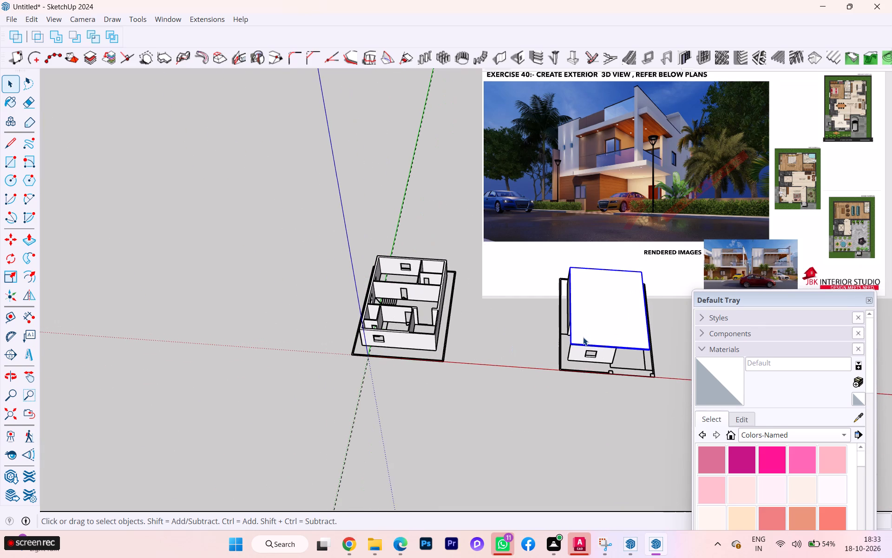
key(m)
key(Return)
scroll(577, 342, up, 3)
scroll(569, 350, down, 1)
scroll(569, 350, up, 2)
scroll(569, 350, down, 1)
scroll(569, 350, up, 1)
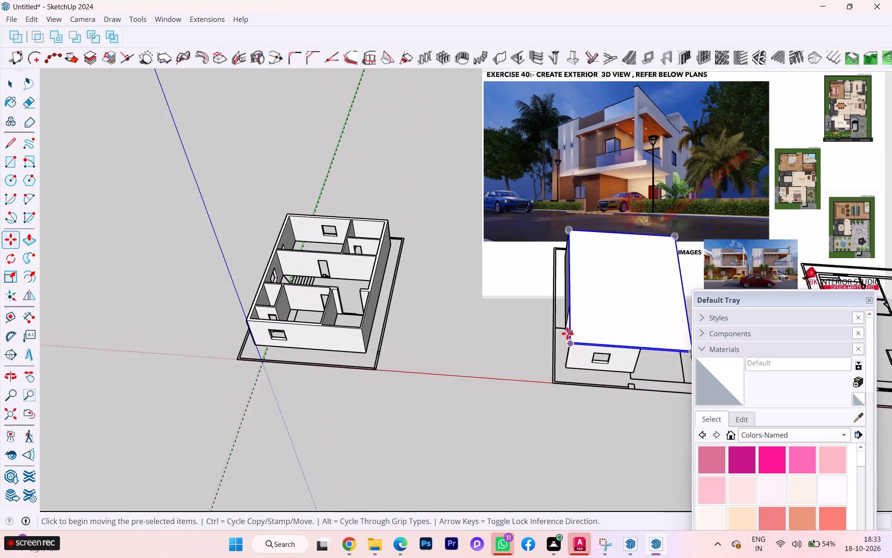
scroll(567, 333, down, 1)
scroll(567, 333, up, 2)
scroll(567, 333, down, 1)
scroll(567, 333, up, 6)
scroll(567, 333, down, 1)
scroll(560, 353, up, 6)
scroll(570, 371, down, 2)
scroll(571, 373, up, 4)
scroll(579, 345, down, 1)
scroll(579, 345, up, 3)
scroll(579, 339, down, 1)
scroll(579, 339, up, 7)
scroll(572, 344, down, 1)
scroll(572, 344, up, 2)
scroll(595, 315, down, 2)
scroll(595, 315, up, 2)
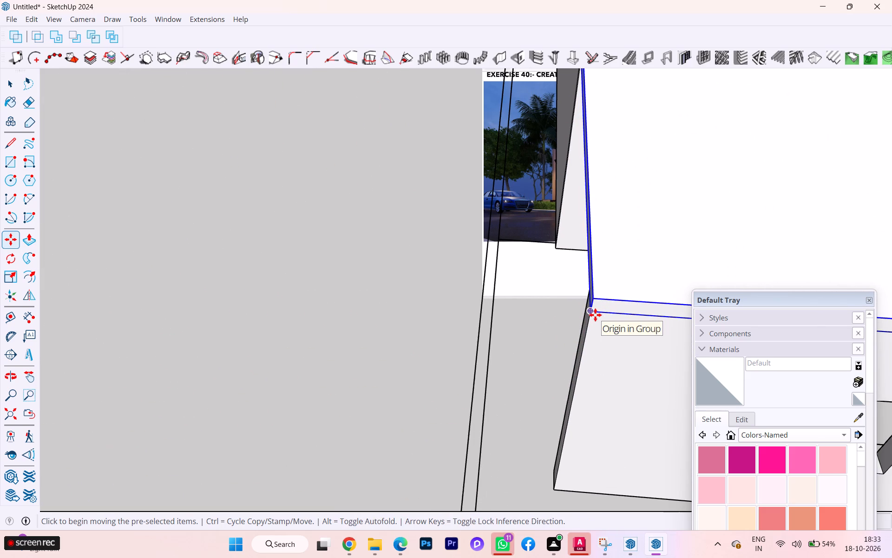
click(591, 312)
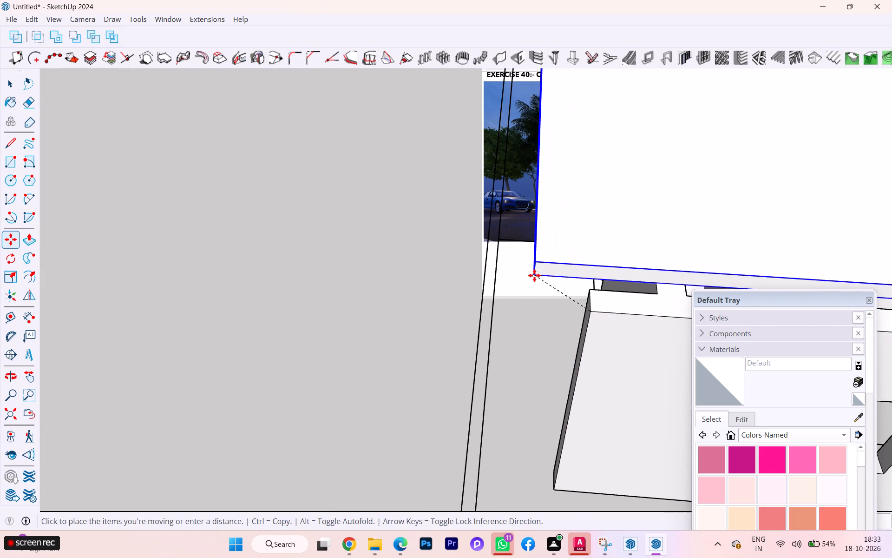
scroll(528, 278, down, 2)
scroll(528, 278, up, 1)
scroll(528, 278, down, 3)
scroll(562, 284, up, 1)
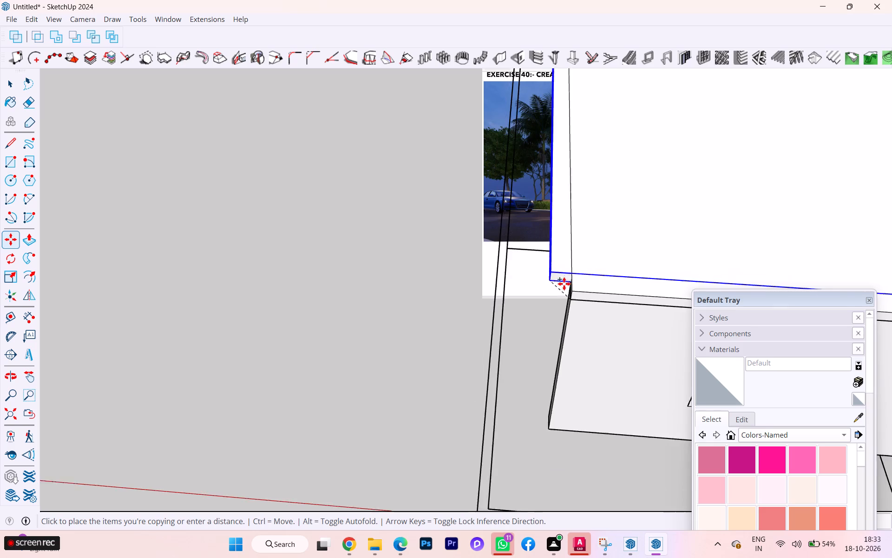
scroll(577, 283, down, 8)
scroll(605, 276, up, 2)
scroll(627, 274, down, 4)
scroll(632, 276, up, 3)
scroll(632, 276, down, 2)
scroll(662, 276, up, 1)
scroll(662, 277, down, 4)
scroll(666, 279, up, 2)
scroll(666, 279, down, 1)
scroll(666, 279, up, 1)
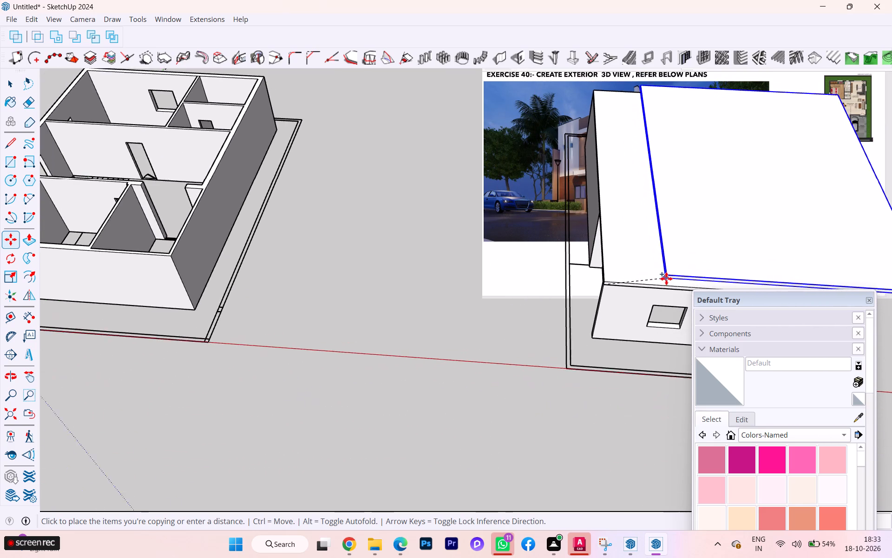
scroll(612, 269, down, 2)
scroll(613, 269, up, 2)
scroll(614, 269, down, 2)
scroll(626, 270, up, 1)
scroll(626, 270, down, 3)
scroll(413, 267, down, 1)
scroll(412, 267, up, 3)
scroll(407, 268, down, 1)
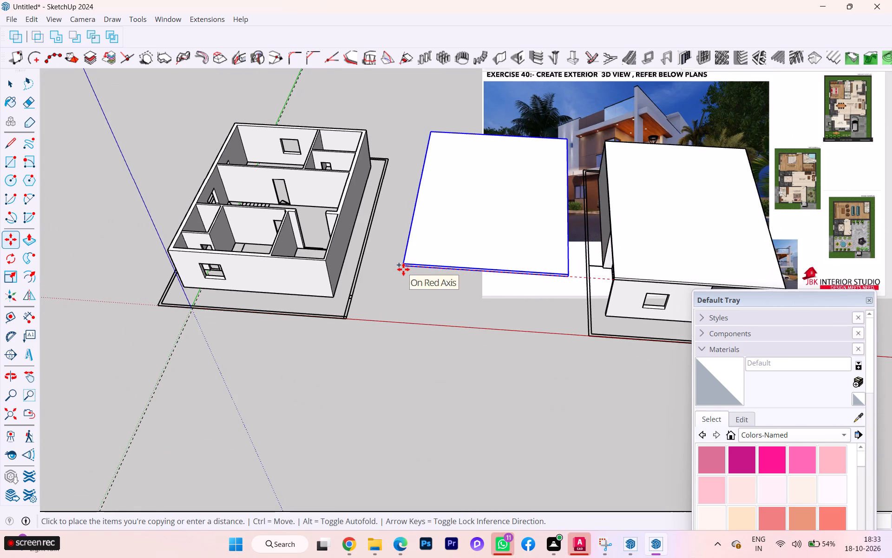
middle_drag(407, 270, 556, 215)
scroll(241, 331, up, 3)
scroll(134, 337, down, 1)
scroll(134, 337, up, 3)
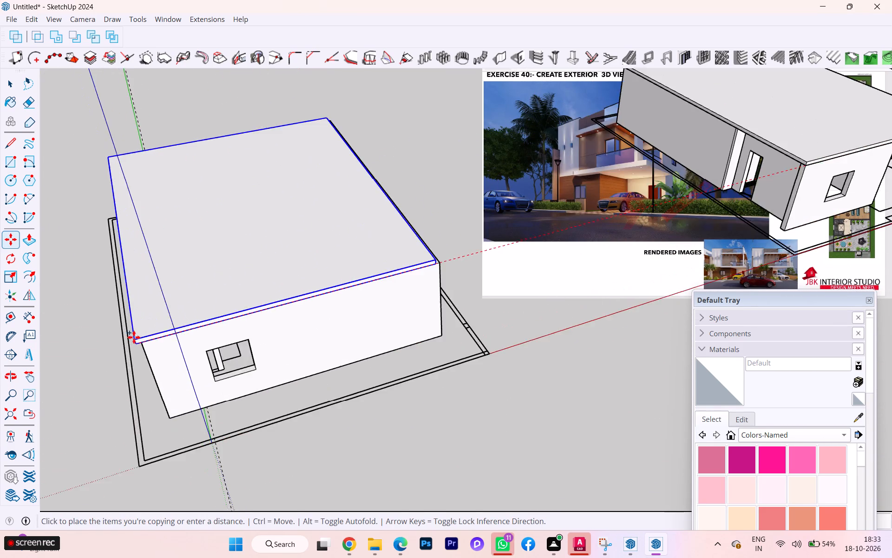
scroll(134, 337, up, 14)
click(157, 353)
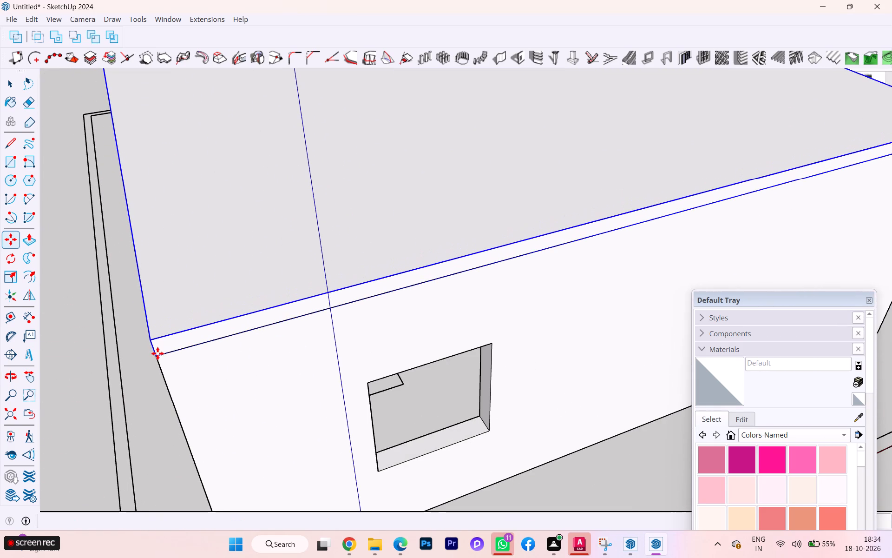
key(space)
click(127, 369)
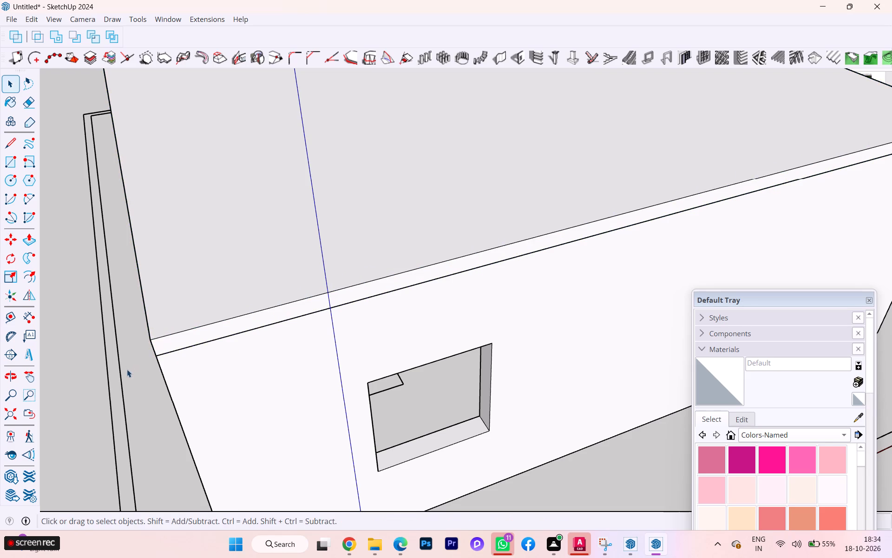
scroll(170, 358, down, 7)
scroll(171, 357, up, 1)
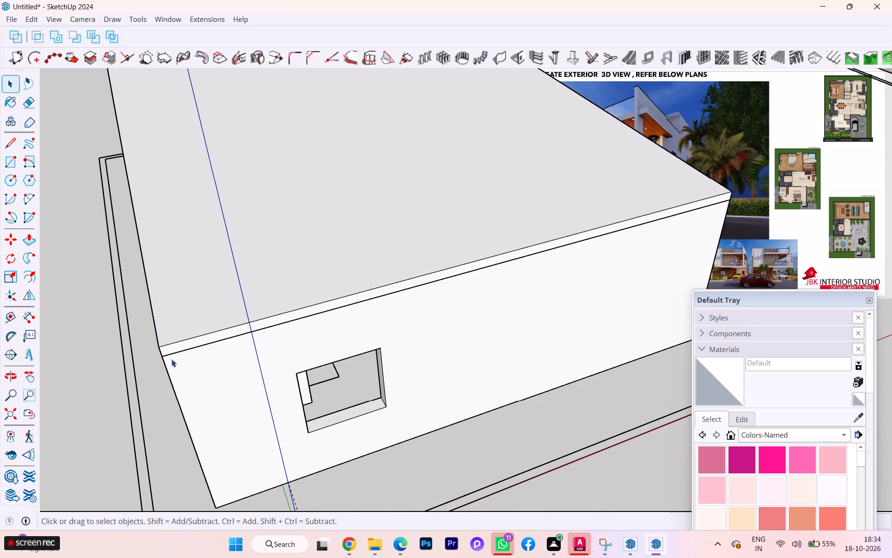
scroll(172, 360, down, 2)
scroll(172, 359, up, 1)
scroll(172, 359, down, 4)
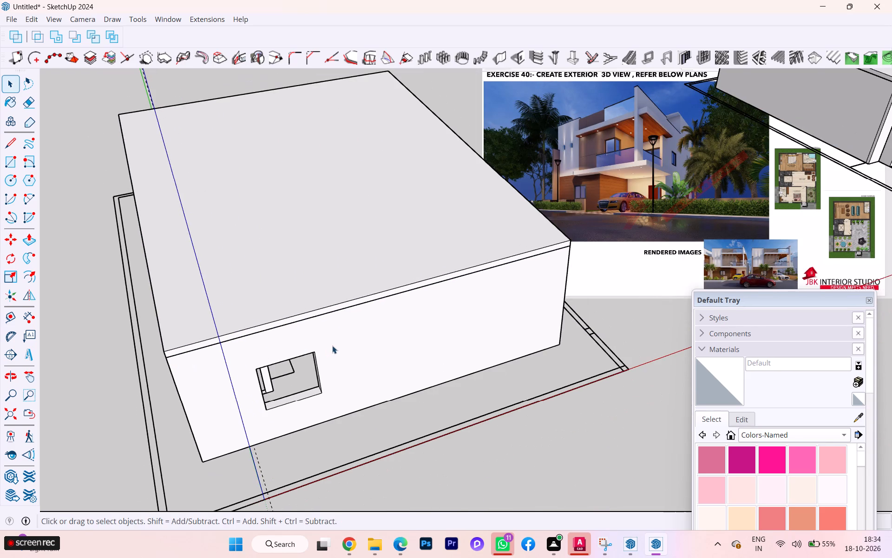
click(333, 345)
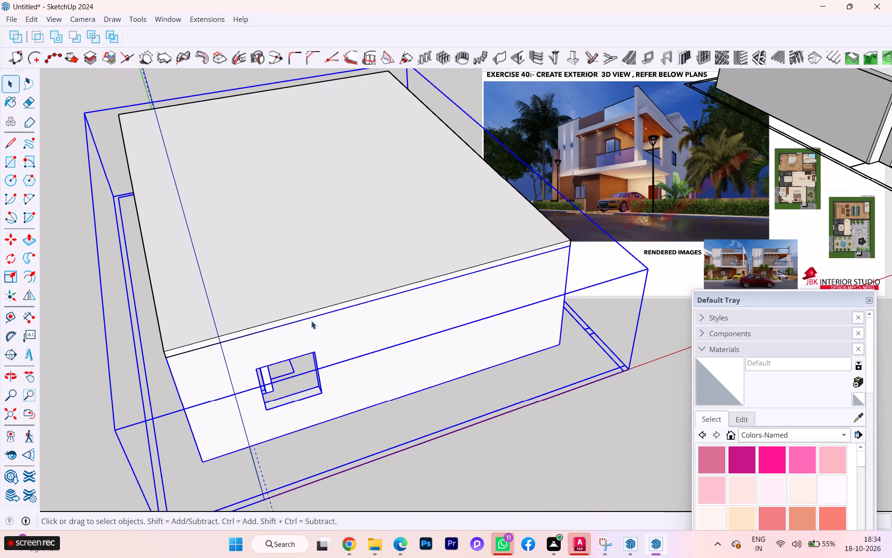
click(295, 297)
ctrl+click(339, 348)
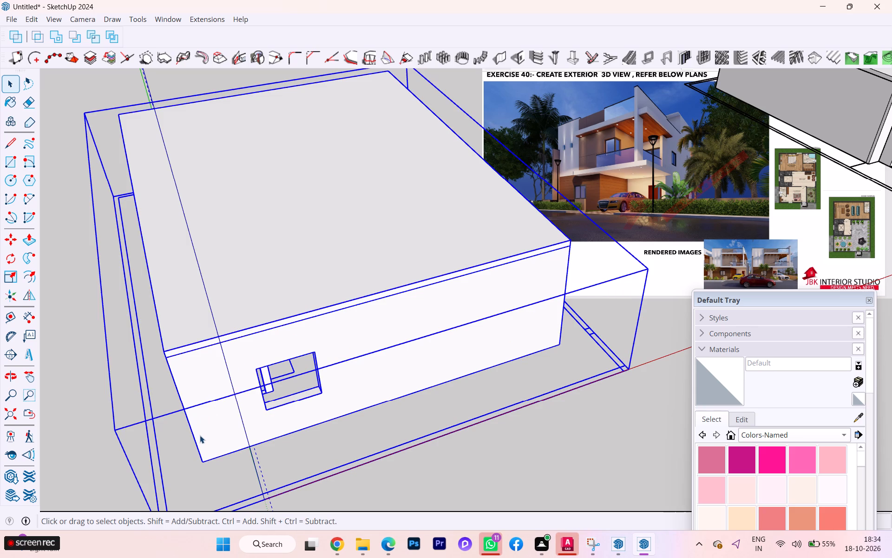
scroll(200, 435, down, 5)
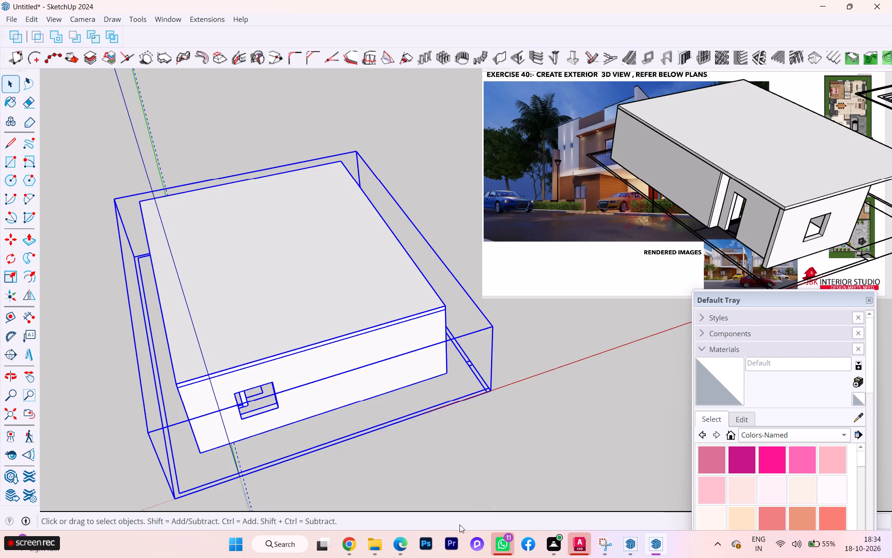
Consult the Exercise 40 ground and first floor plans in the PDF in Microsoft Edge, and switch back to the SketchUp model.
click(421, 509)
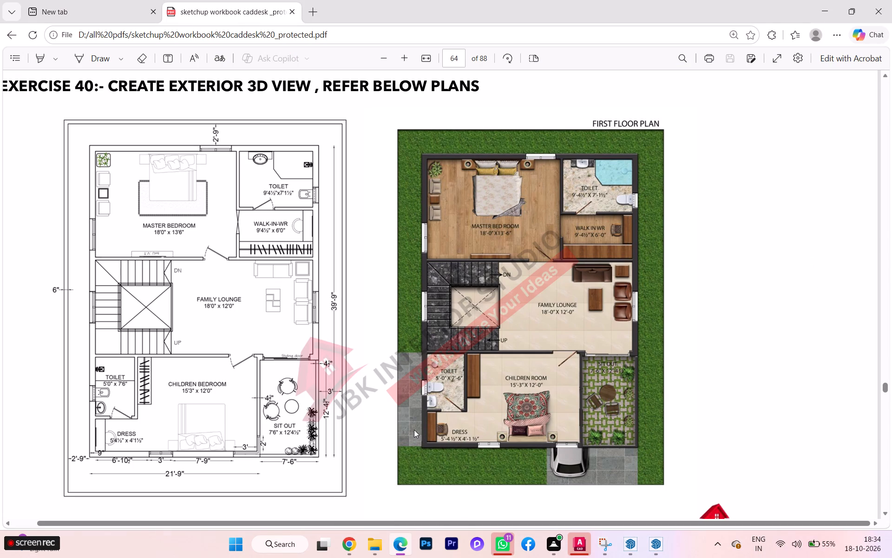
scroll(476, 377, up, 3)
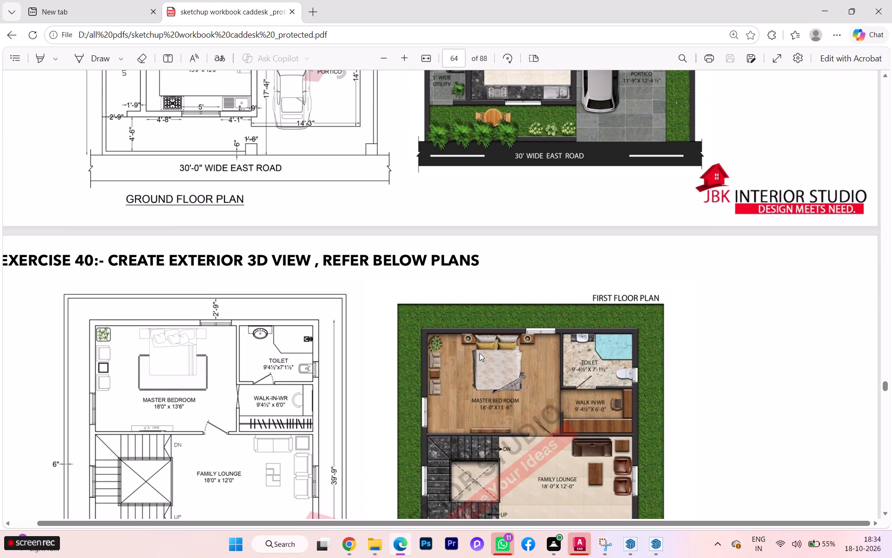
scroll(479, 353, up, 2)
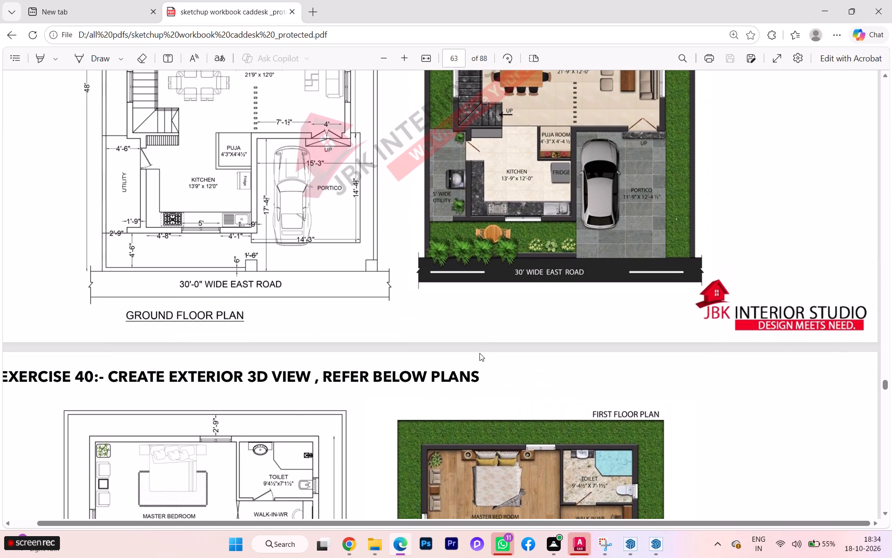
scroll(479, 353, down, 5)
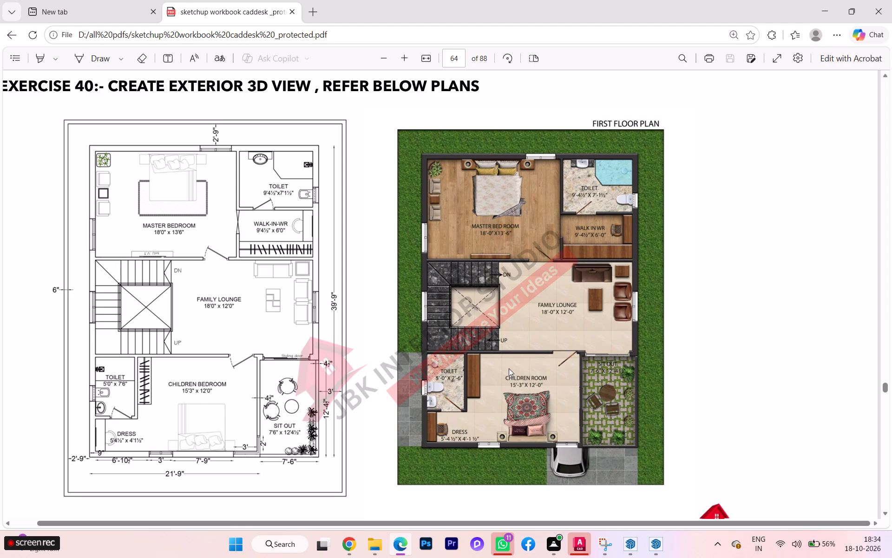
middle_click(472, 375)
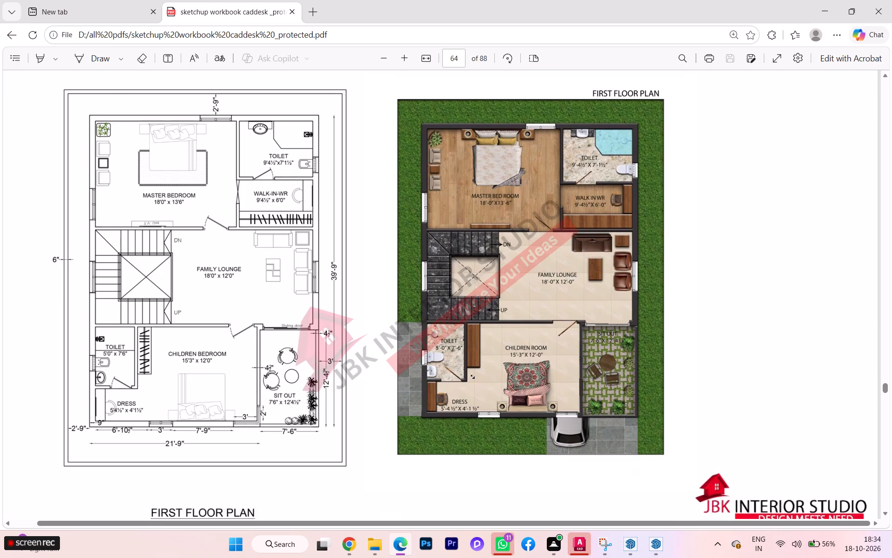
scroll(472, 376, up, 4)
scroll(472, 376, down, 2)
scroll(472, 376, up, 3)
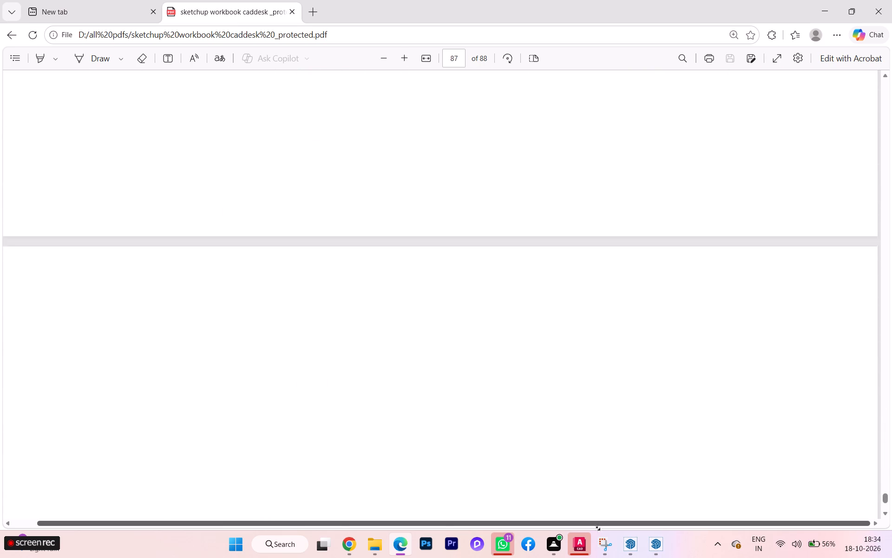
click(636, 499)
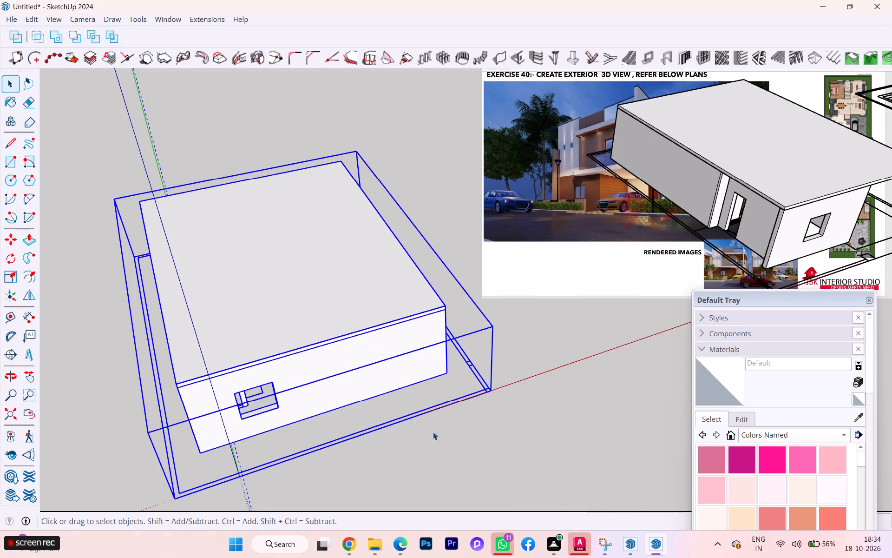
Clear the selection and hide the roof slab copied over the first-floor walls.
scroll(335, 392, up, 2)
key(Escape)
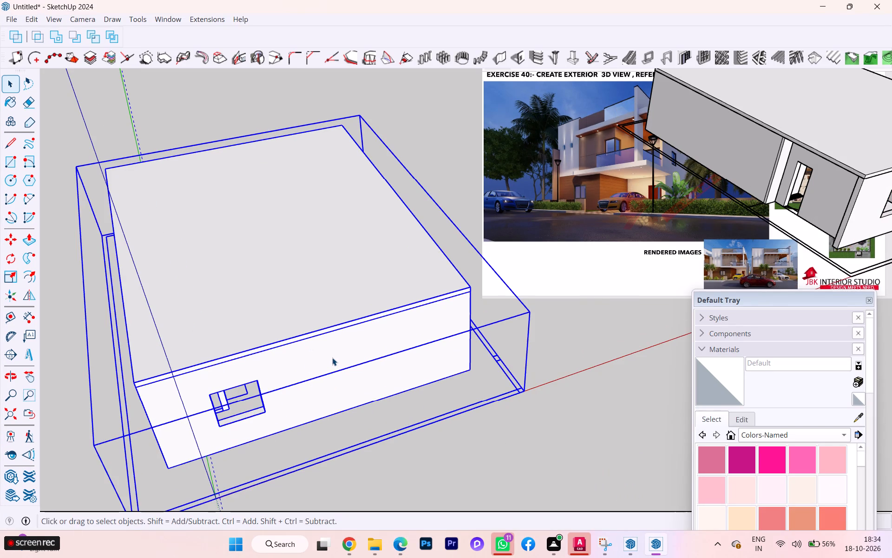
click(544, 431)
click(307, 318)
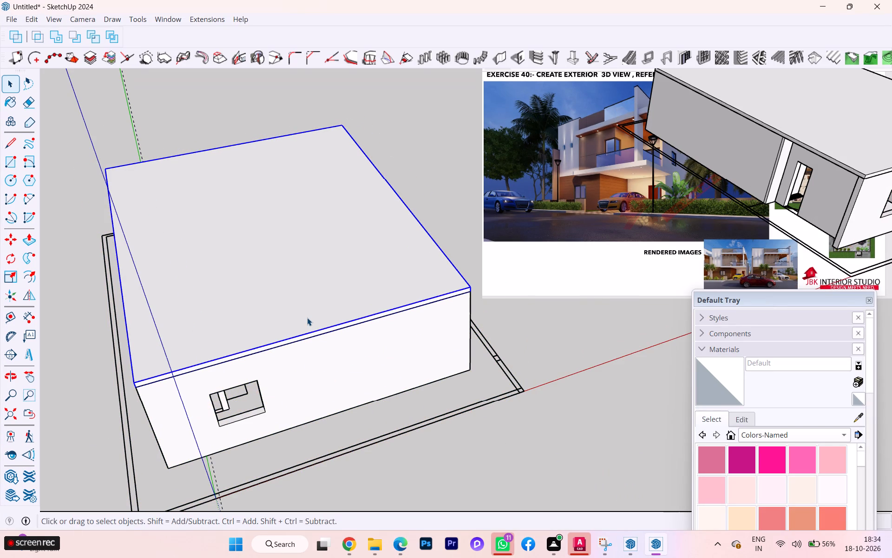
right_click(307, 318)
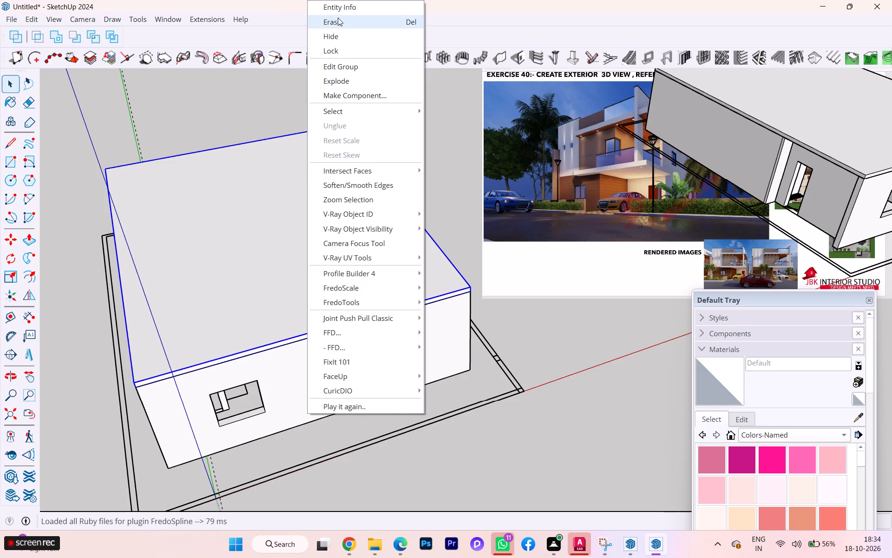
click(334, 37)
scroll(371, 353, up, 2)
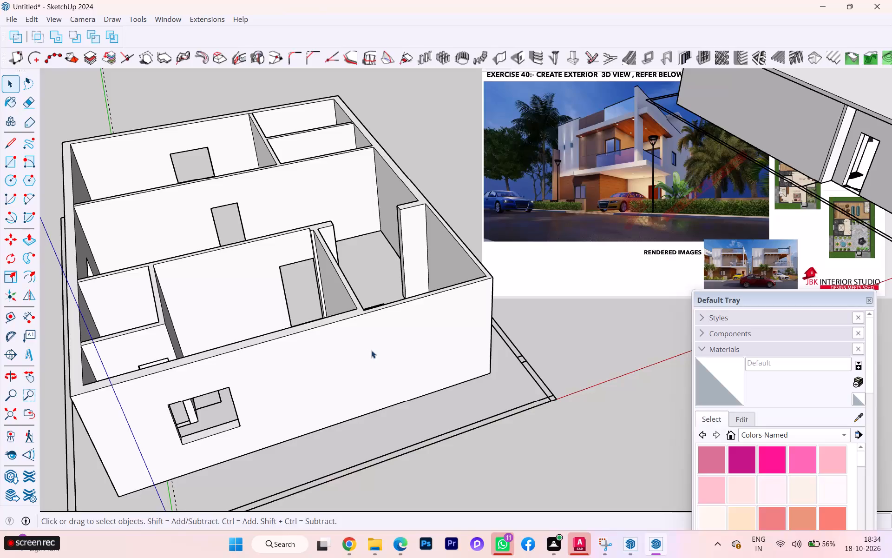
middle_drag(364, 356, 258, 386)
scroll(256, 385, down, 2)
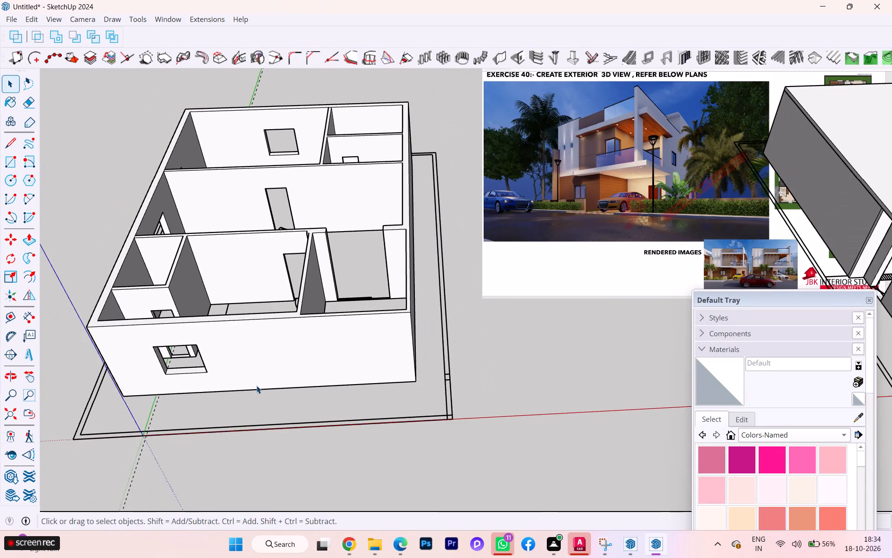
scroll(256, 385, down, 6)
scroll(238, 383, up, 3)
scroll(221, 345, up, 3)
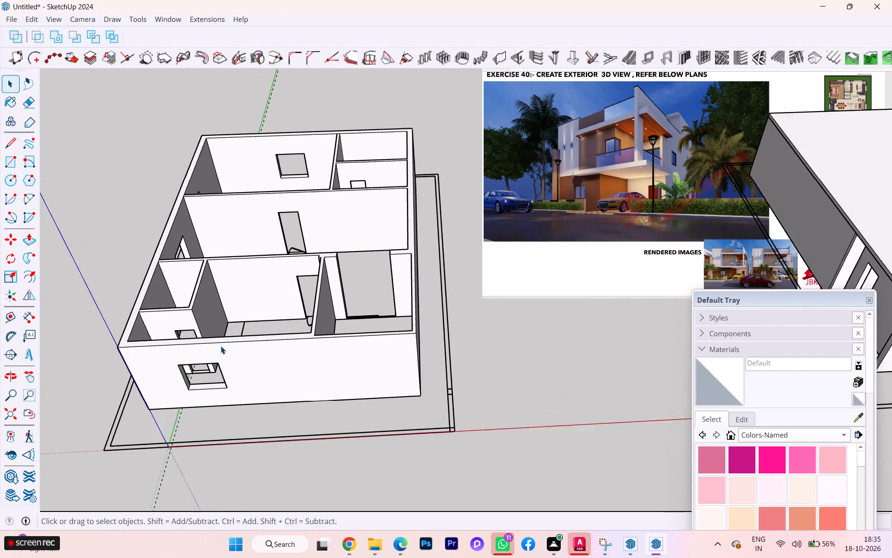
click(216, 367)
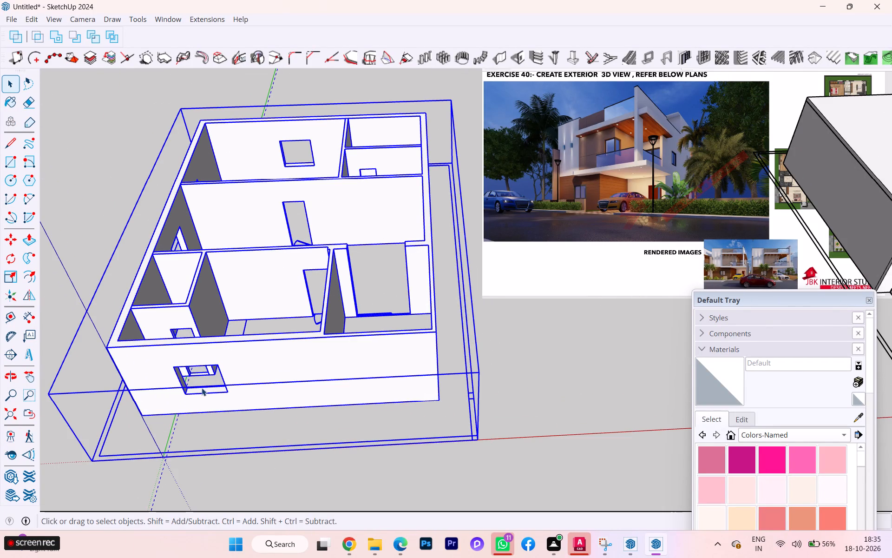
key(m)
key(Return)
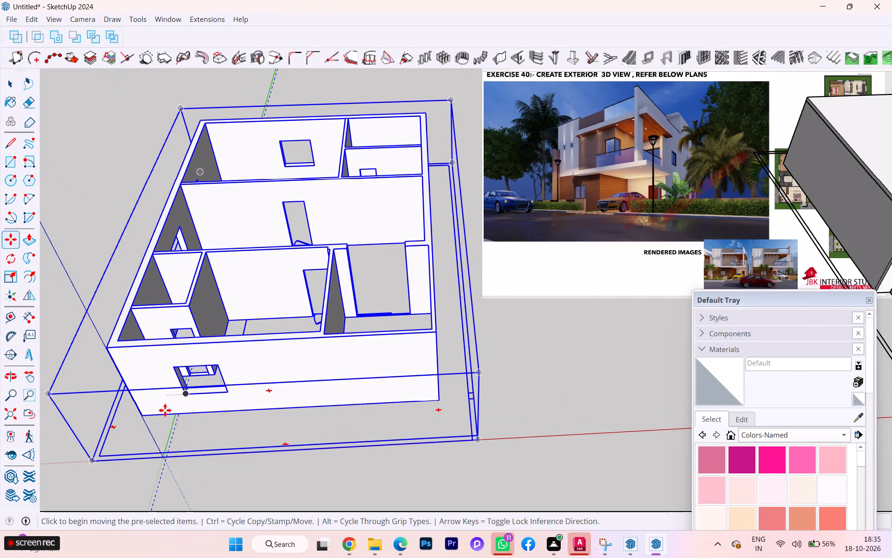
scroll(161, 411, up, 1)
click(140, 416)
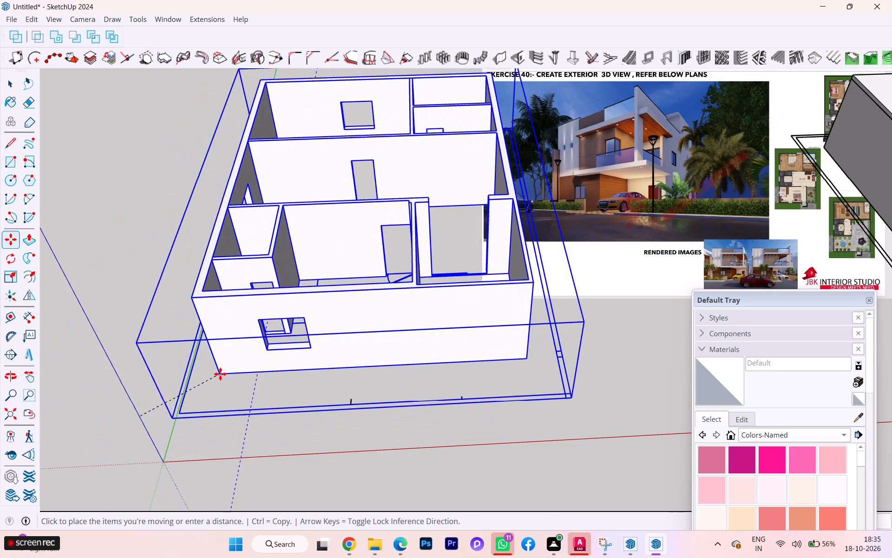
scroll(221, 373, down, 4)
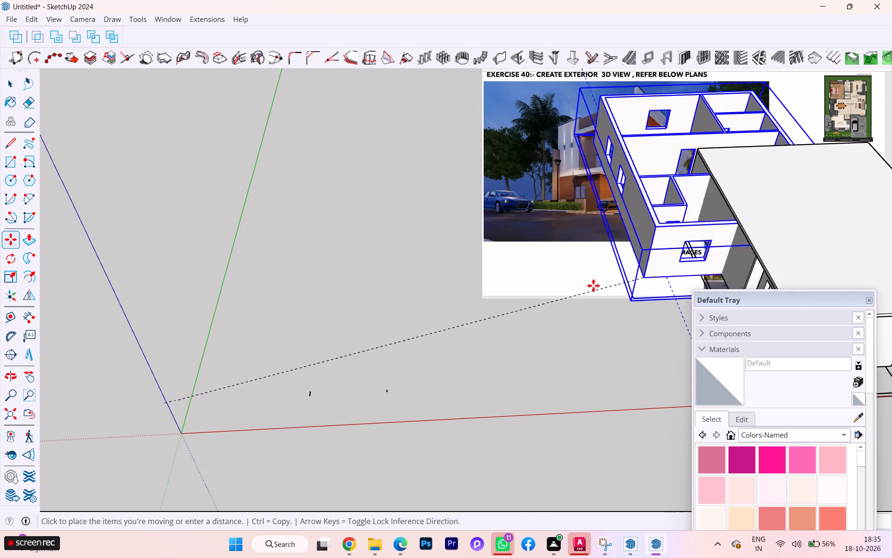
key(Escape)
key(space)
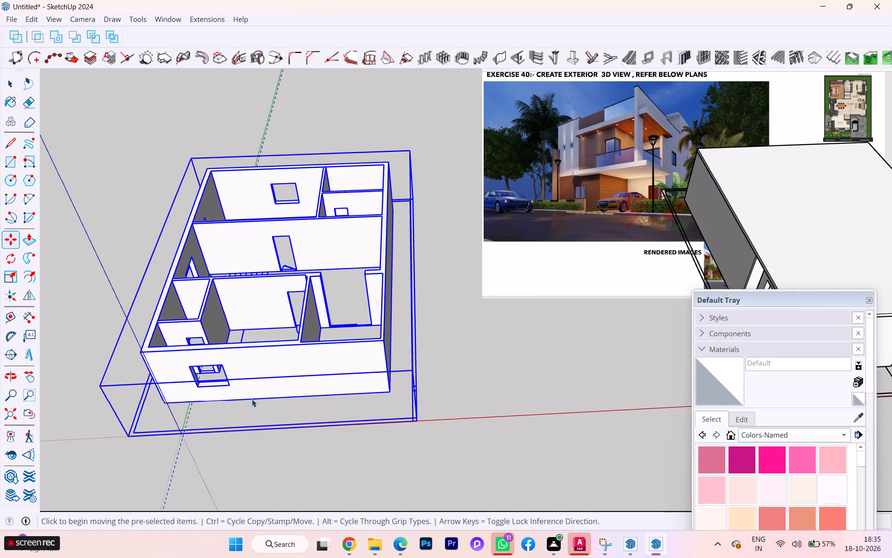
Turn on the display of back edges so the floor-plan window marks show through the first-floor outer wall.
scroll(285, 378, up, 3)
click(286, 374)
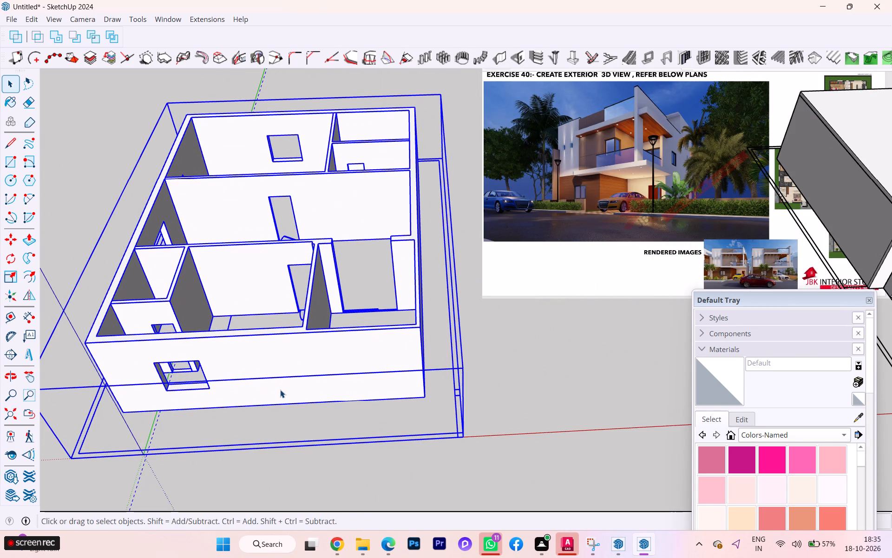
key(k)
scroll(284, 399, up, 10)
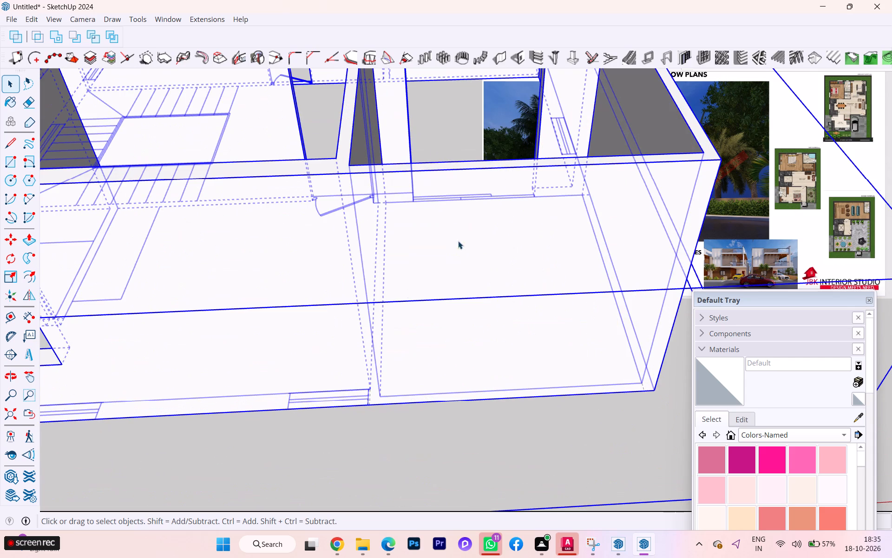
Set the Create Wall Opening size to 3' wide and 4' high.
click(523, 65)
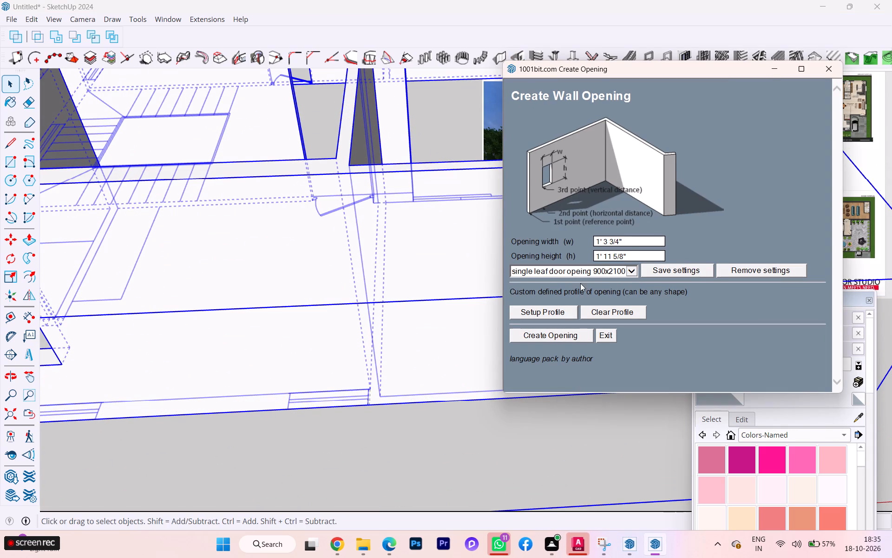
drag(629, 245, 552, 257)
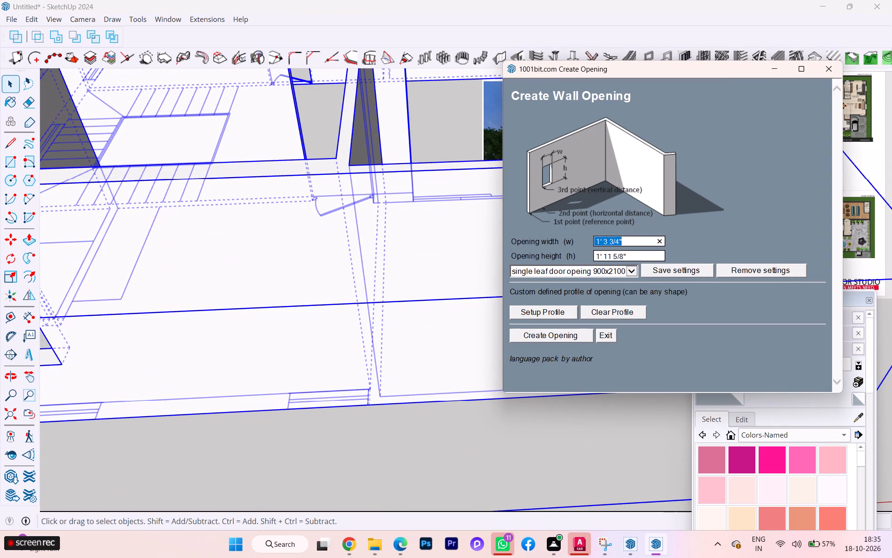
key(BackSpace)
key(3)
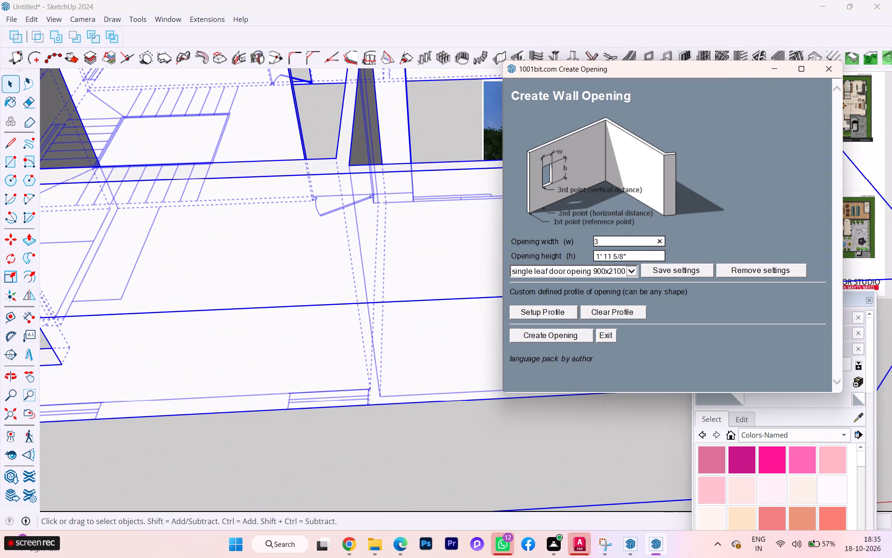
key(apostrophe)
drag(629, 242, 563, 252)
drag(640, 255, 562, 265)
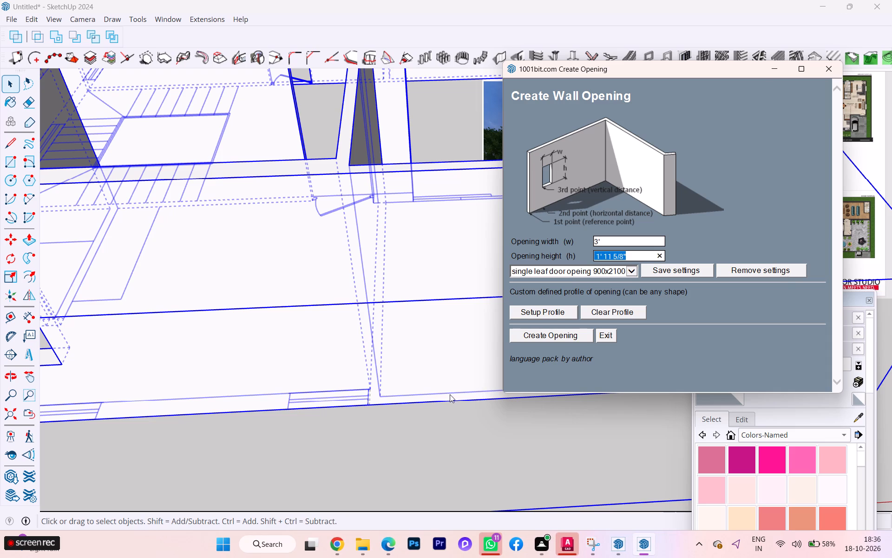
scroll(450, 393, down, 4)
scroll(611, 245, up, 2)
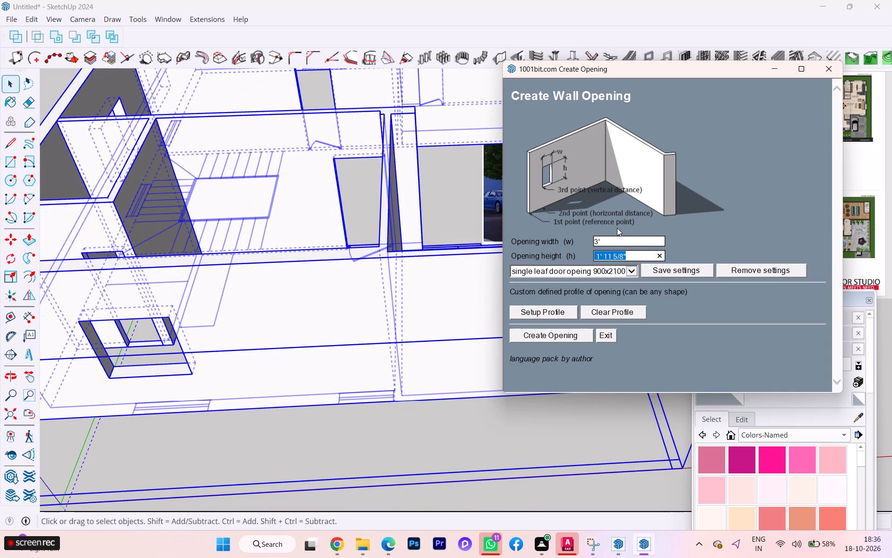
scroll(625, 246, up, 3)
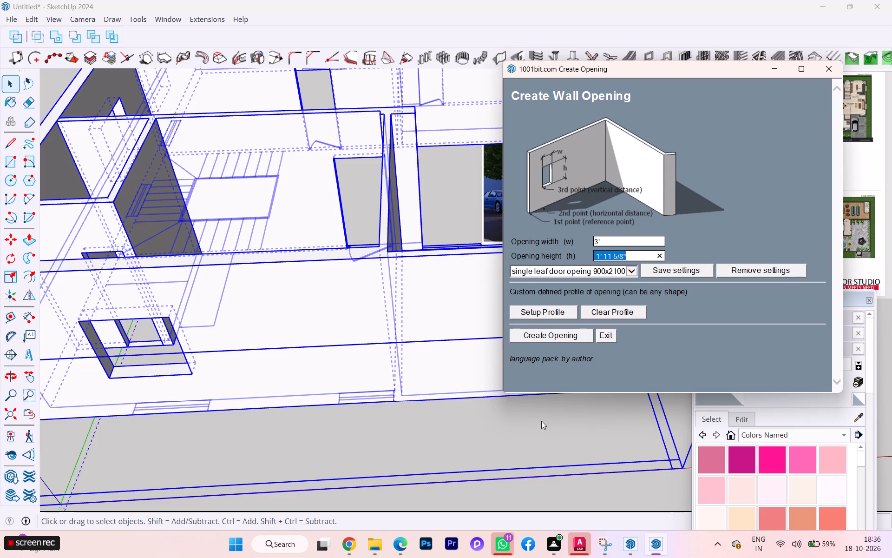
scroll(617, 358, up, 1)
click(643, 252)
drag(643, 252, 560, 264)
key(BackSpace)
text(4')
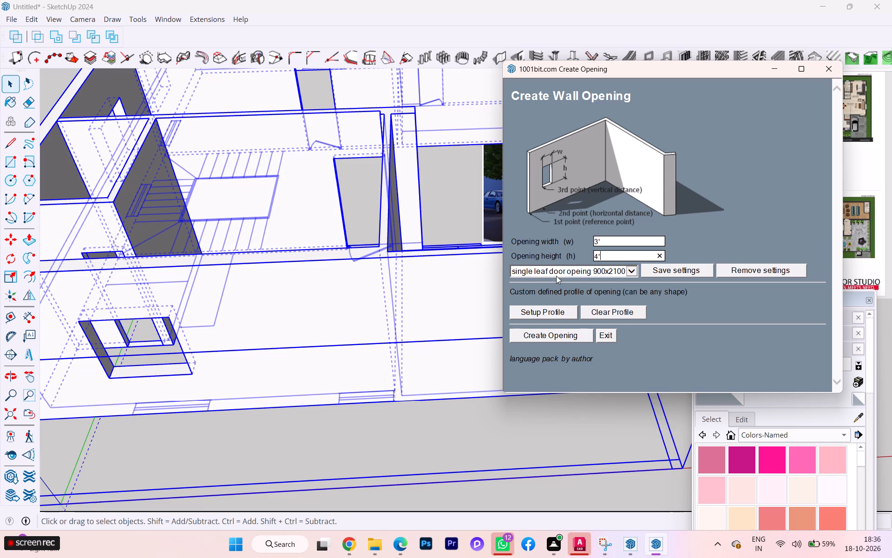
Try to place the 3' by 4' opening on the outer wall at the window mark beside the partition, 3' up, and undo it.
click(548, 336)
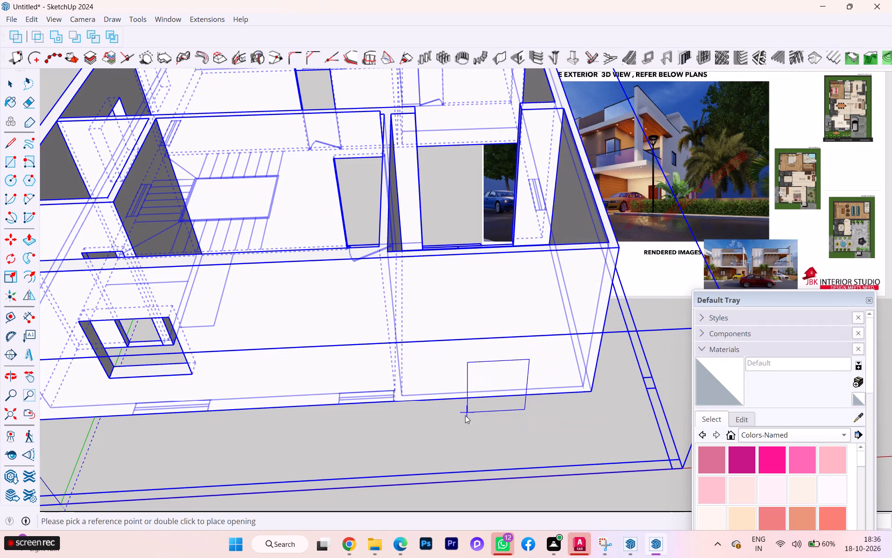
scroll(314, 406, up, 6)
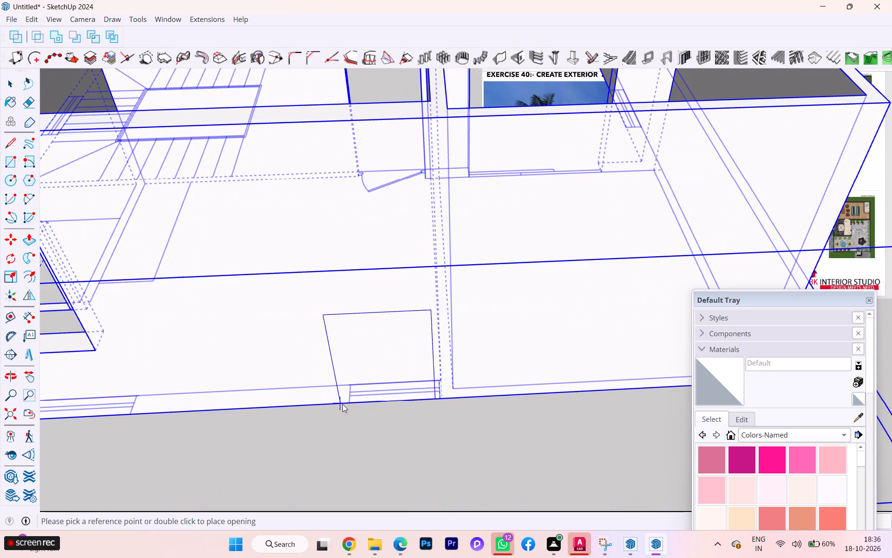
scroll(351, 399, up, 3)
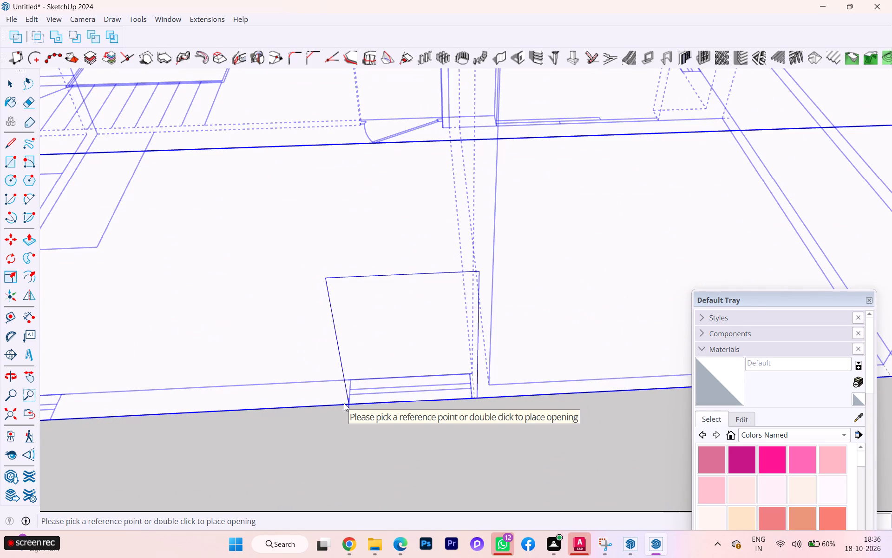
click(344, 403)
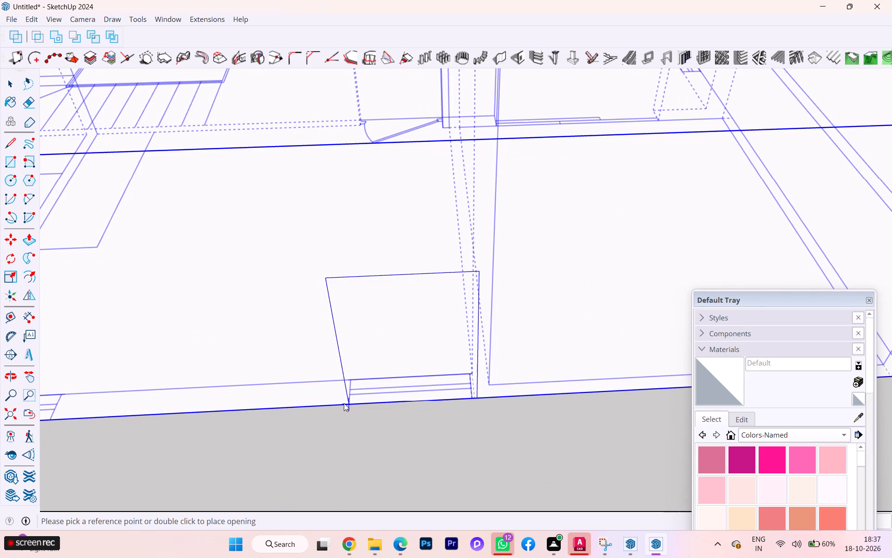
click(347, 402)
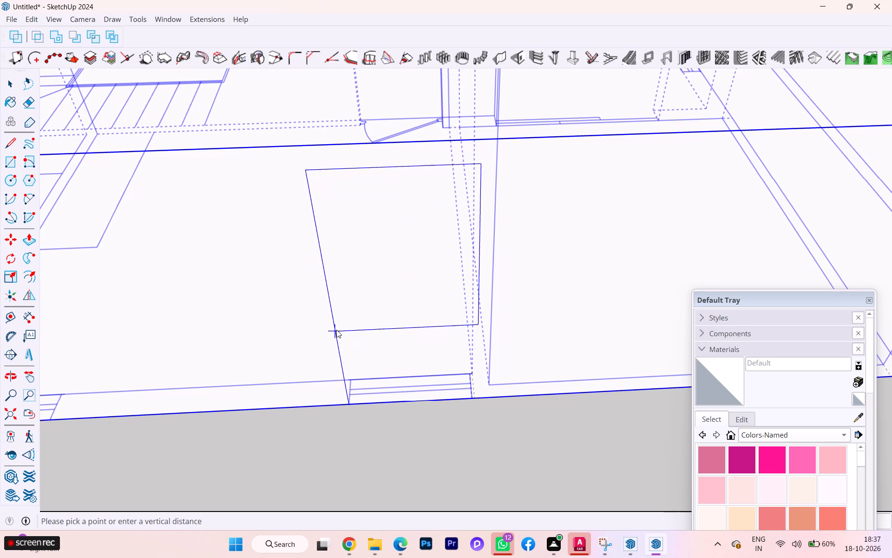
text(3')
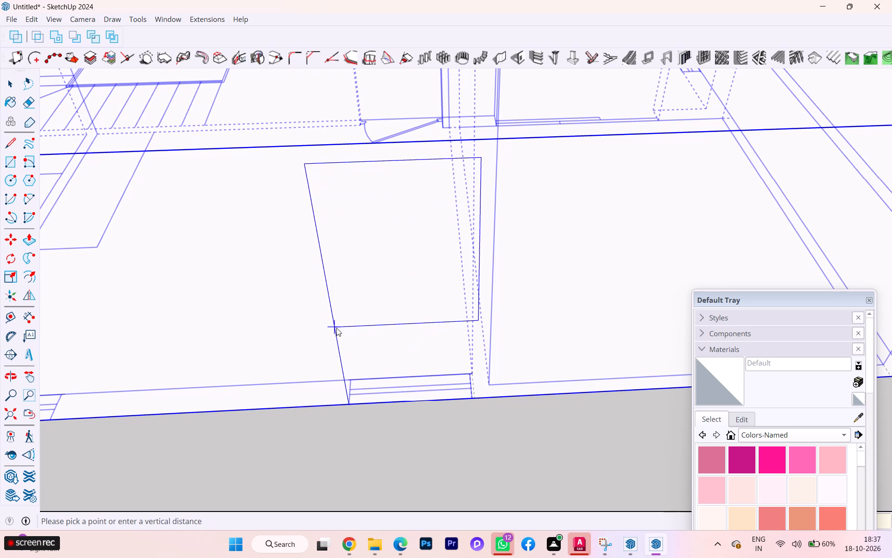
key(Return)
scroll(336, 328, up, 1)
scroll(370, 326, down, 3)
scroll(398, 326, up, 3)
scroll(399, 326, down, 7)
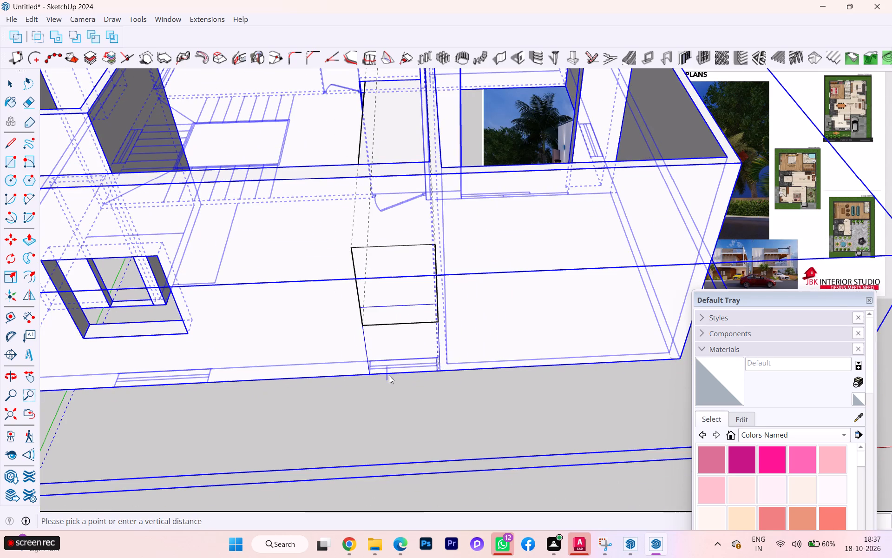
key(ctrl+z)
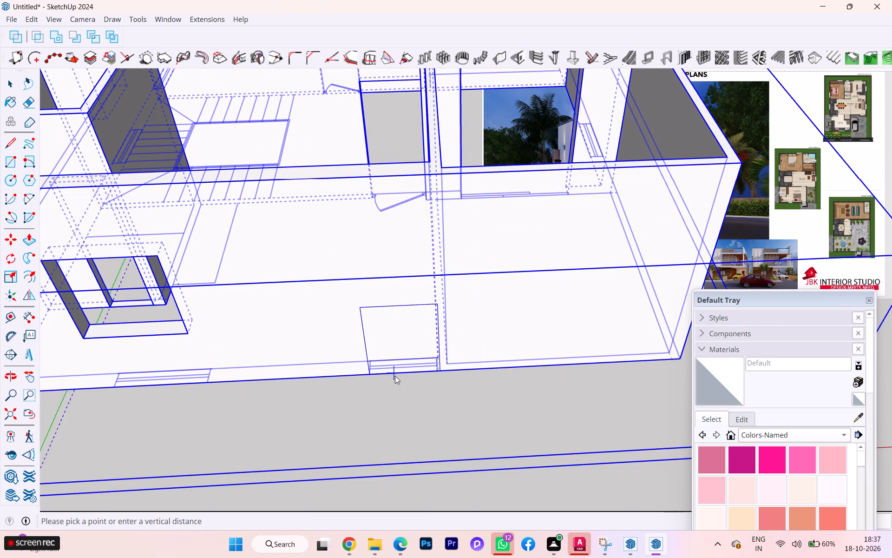
Open the first-floor wall group for editing and bring the inner corner with the window mark beside the partition into view.
key(space)
double_click(351, 342)
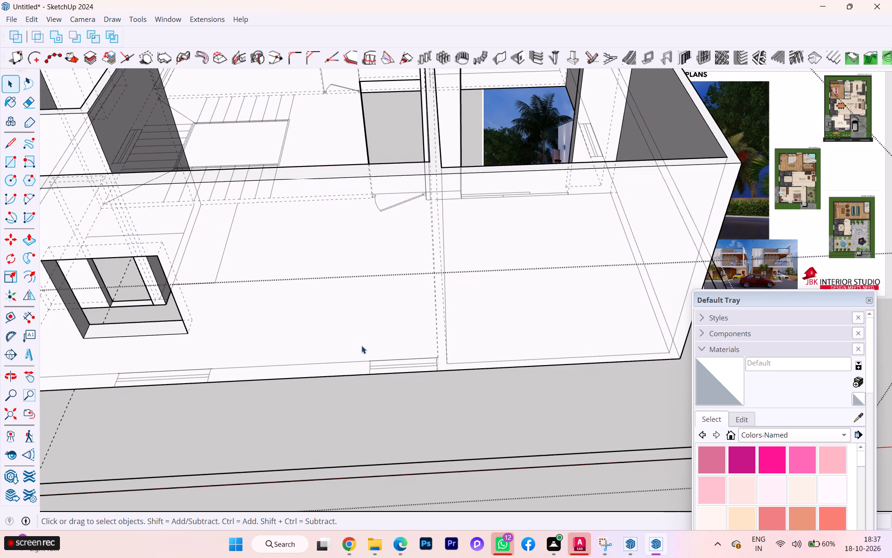
scroll(282, 353, down, 2)
middle_drag(257, 357, 644, 357)
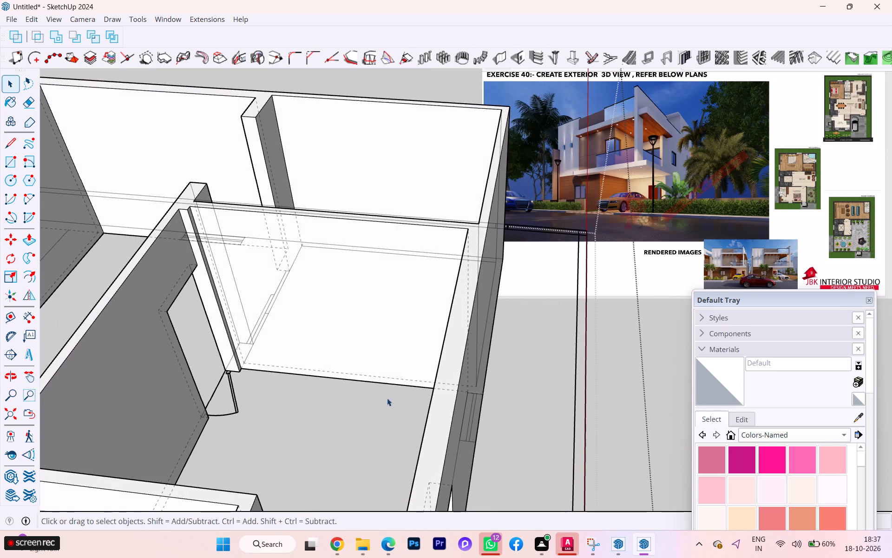
middle_drag(409, 396, 682, 381)
scroll(499, 416, down, 1)
middle_drag(480, 418, 496, 421)
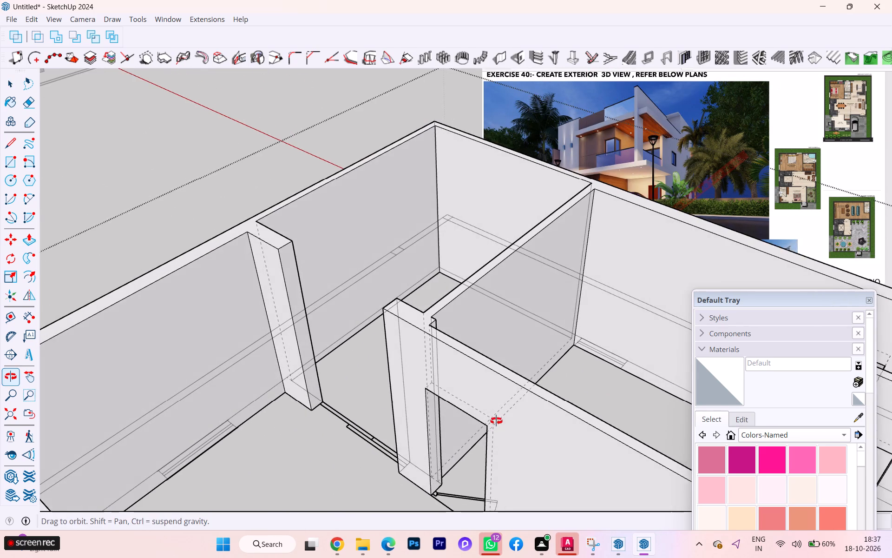
middle_drag(496, 421, 495, 423)
scroll(601, 346, up, 3)
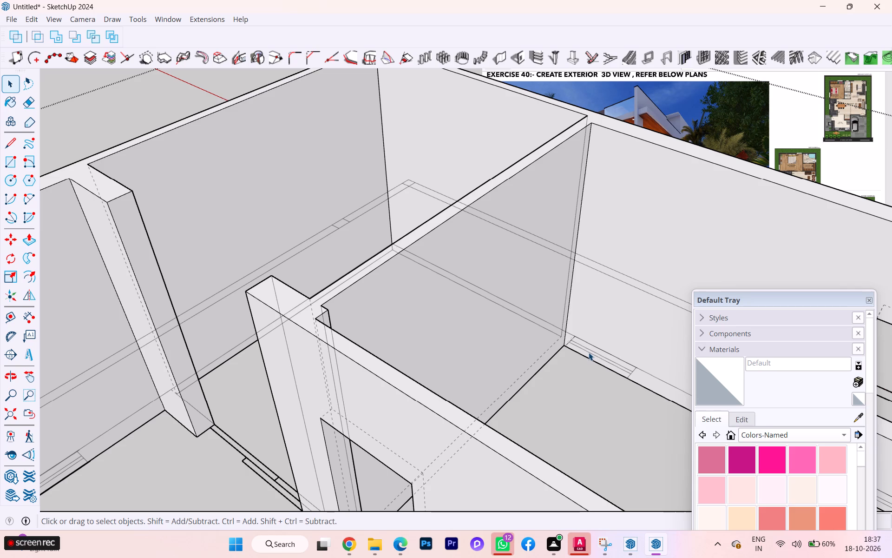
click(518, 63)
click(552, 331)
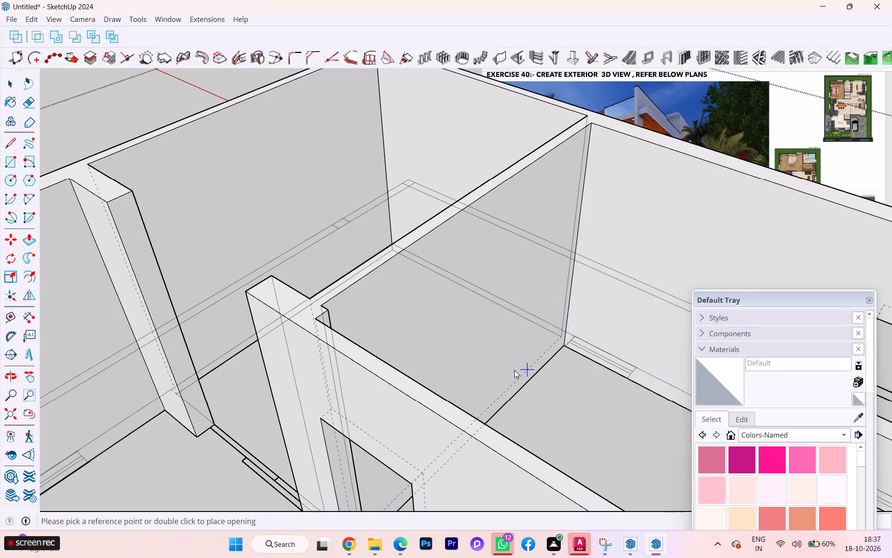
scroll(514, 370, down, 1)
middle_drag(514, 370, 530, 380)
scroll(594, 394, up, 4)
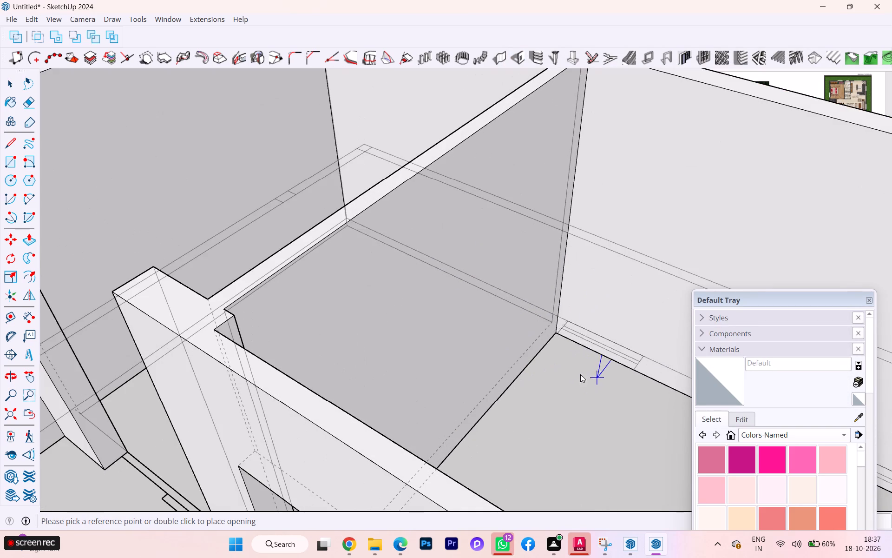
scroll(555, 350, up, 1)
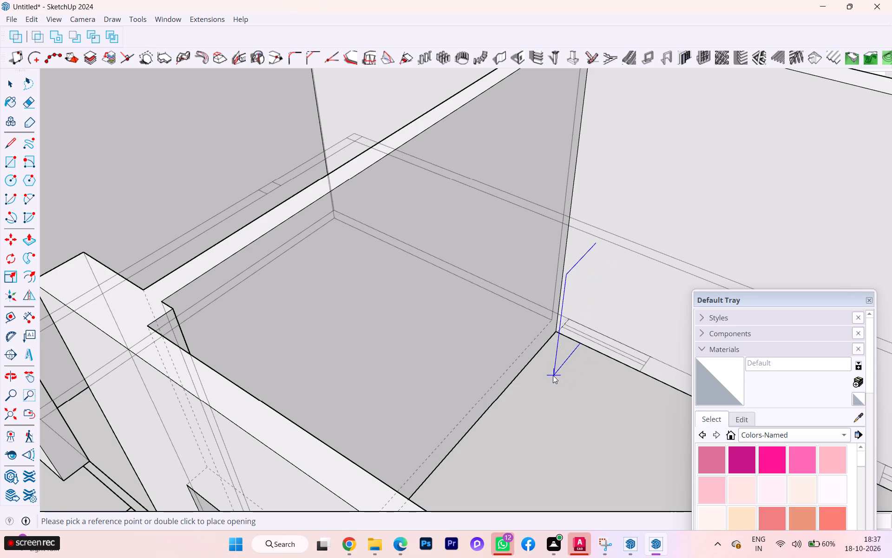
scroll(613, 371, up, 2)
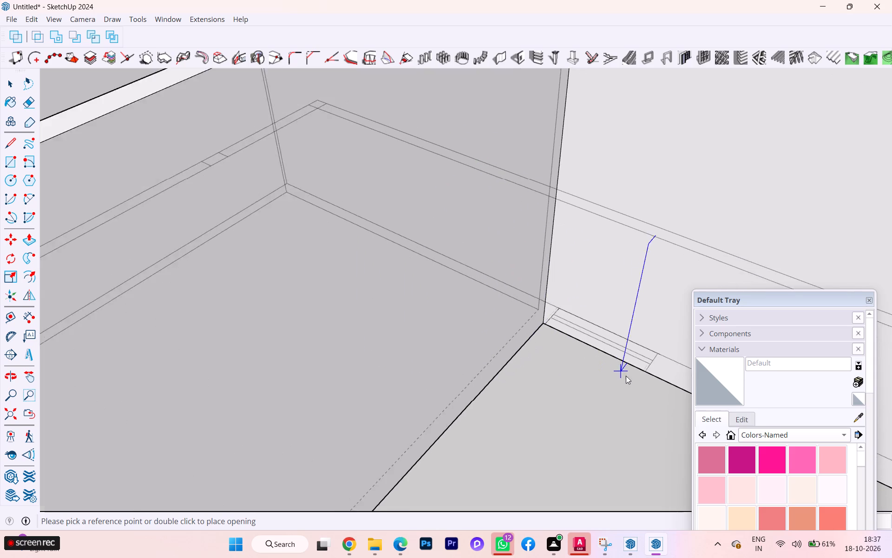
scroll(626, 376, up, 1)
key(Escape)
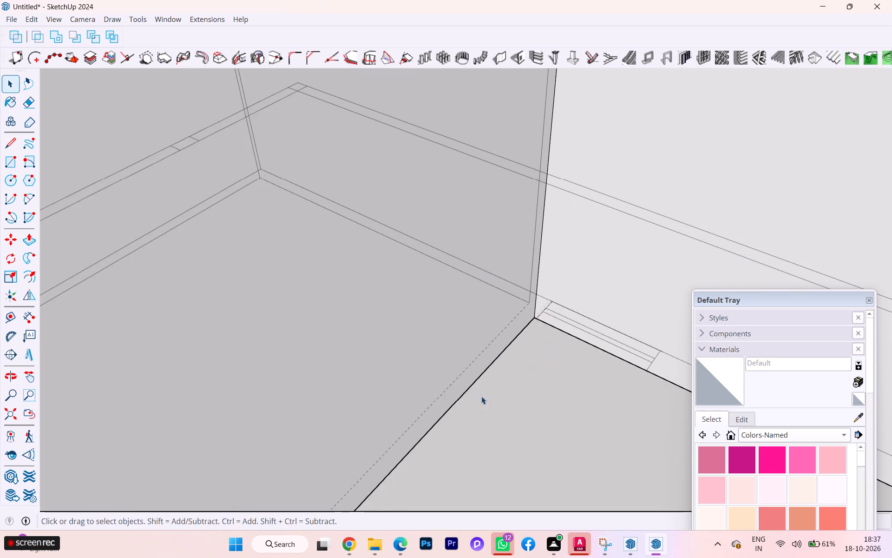
Create the 3' by 4' window opening from the room's inside corner at the window mark, 3' above the wall base.
scroll(481, 396, down, 1)
middle_drag(481, 399, 542, 406)
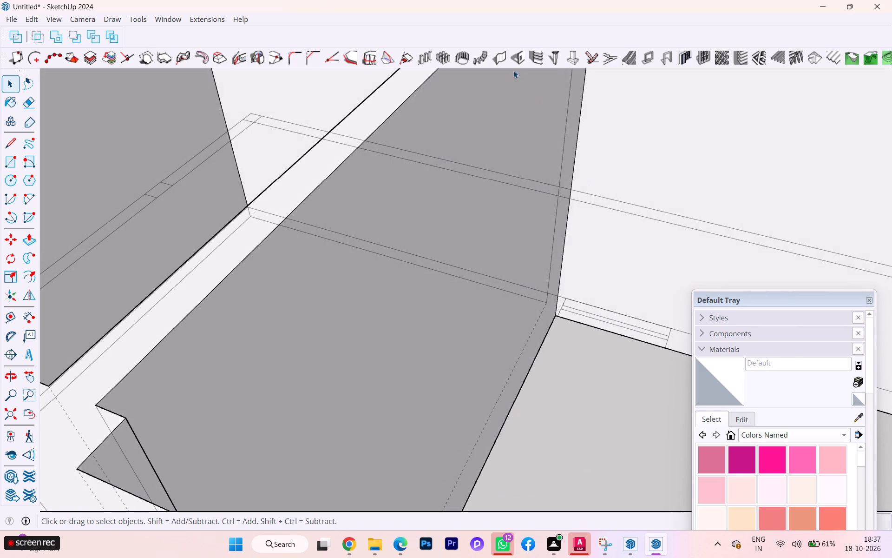
click(518, 61)
click(549, 338)
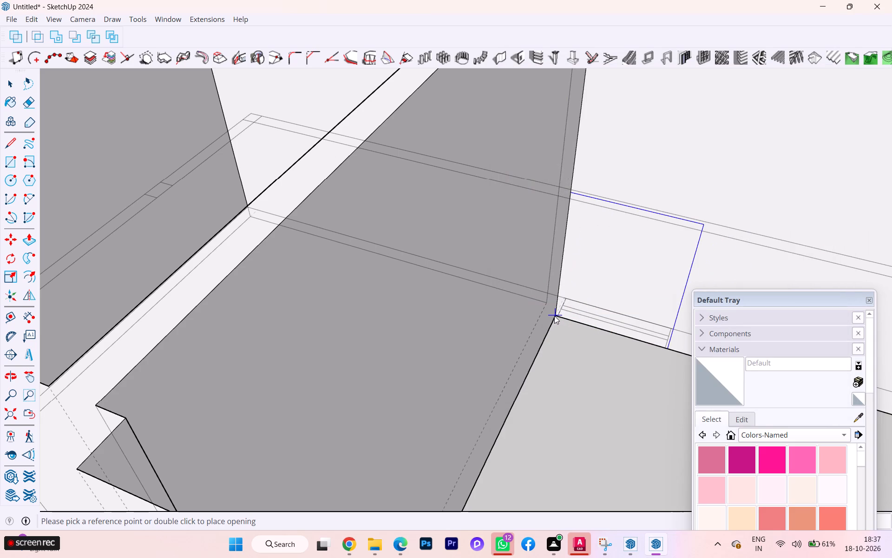
click(554, 316)
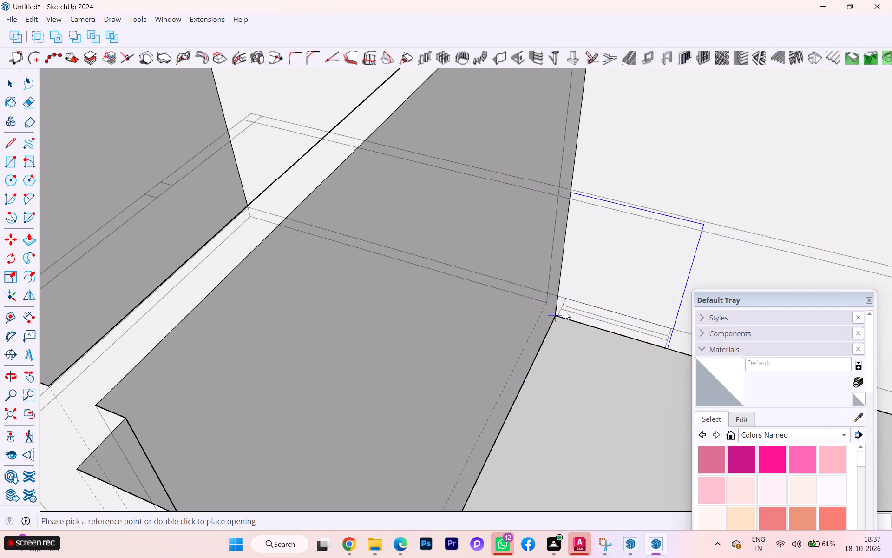
click(559, 316)
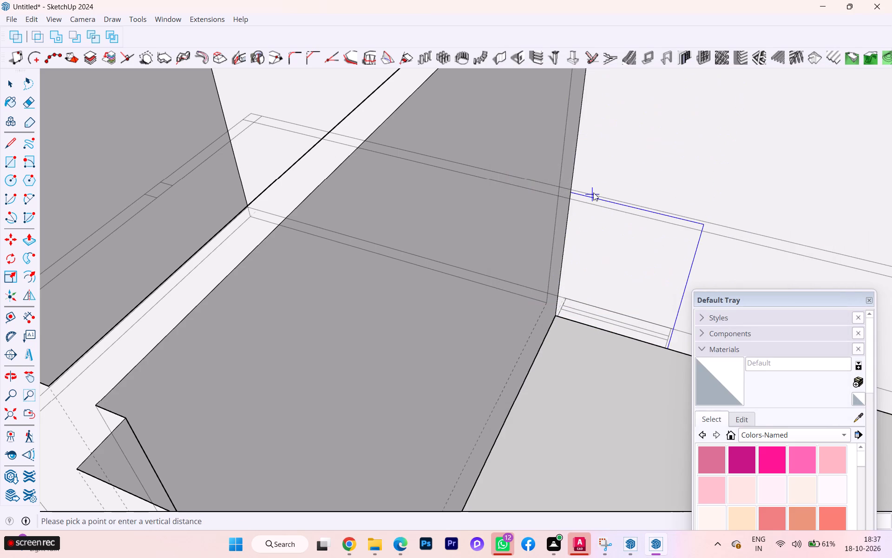
scroll(593, 193, down, 2)
text(3')
key(Return)
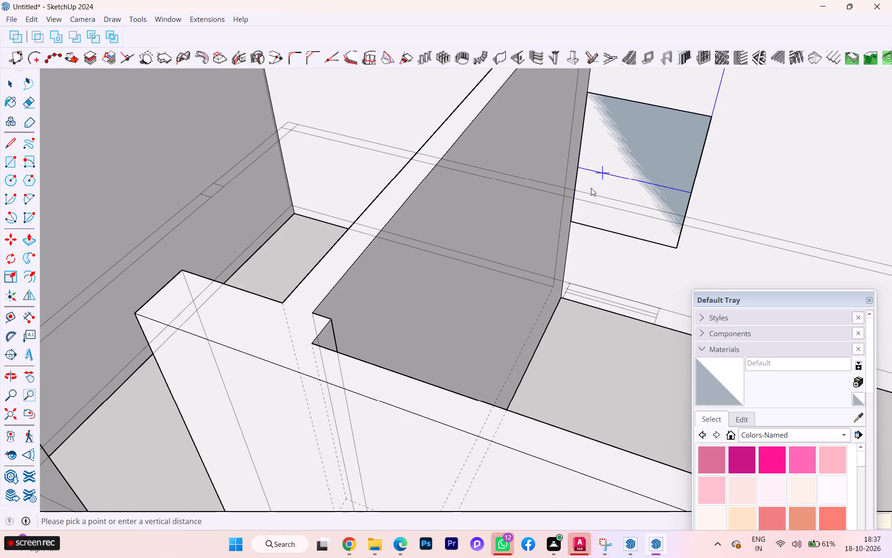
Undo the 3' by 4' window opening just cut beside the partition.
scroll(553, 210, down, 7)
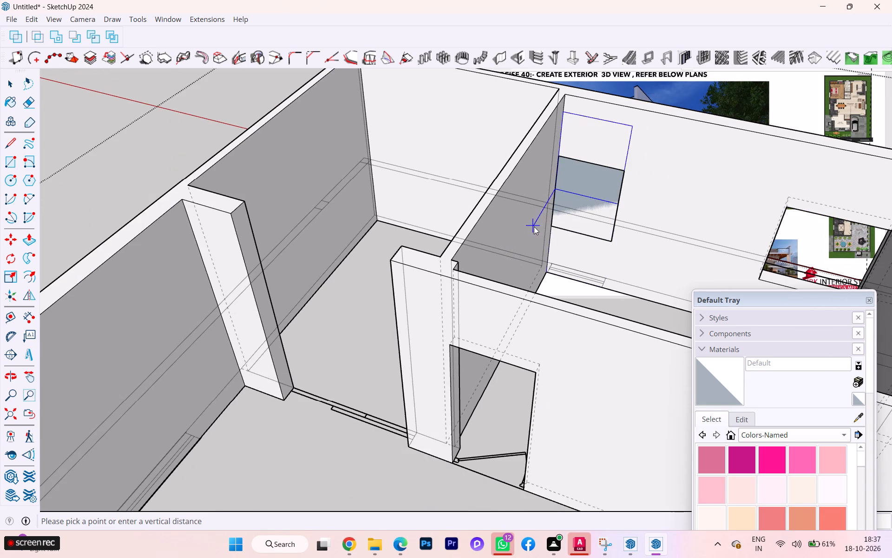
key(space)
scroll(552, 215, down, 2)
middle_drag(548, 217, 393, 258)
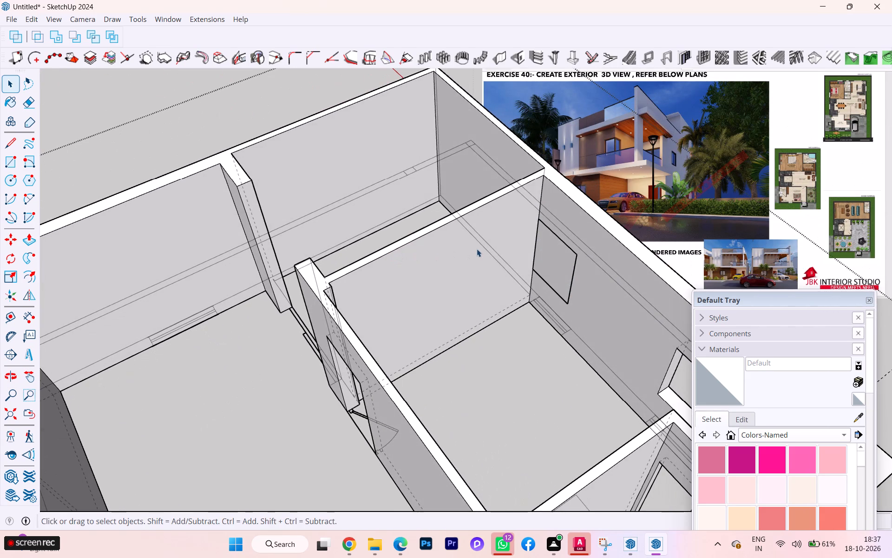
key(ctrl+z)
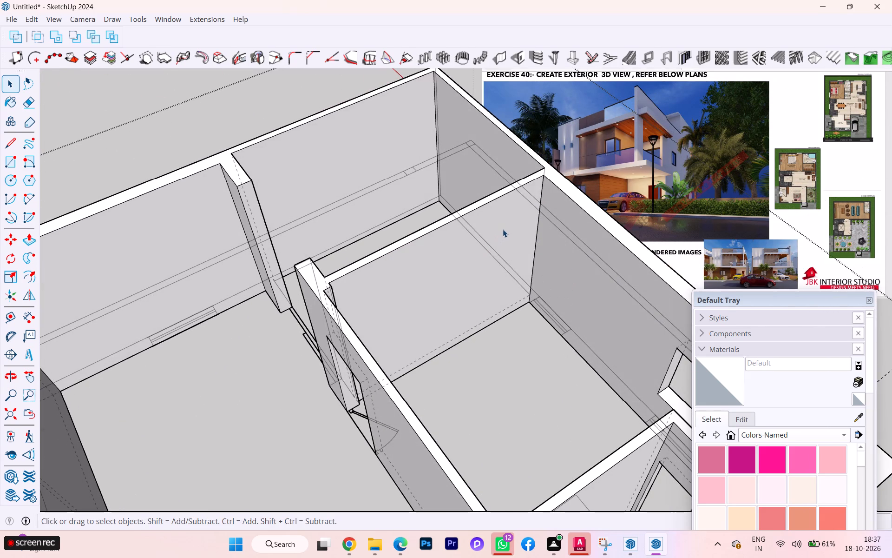
Draw a line across the outer wall's top from the partition corner on the window-mark side to the outer edge.
key(l)
key(Return)
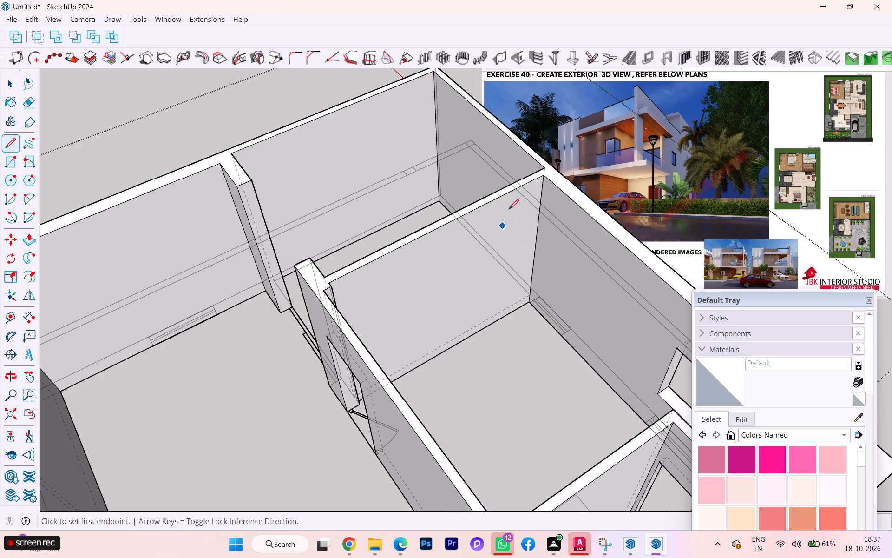
scroll(510, 200, down, 3)
scroll(518, 190, up, 2)
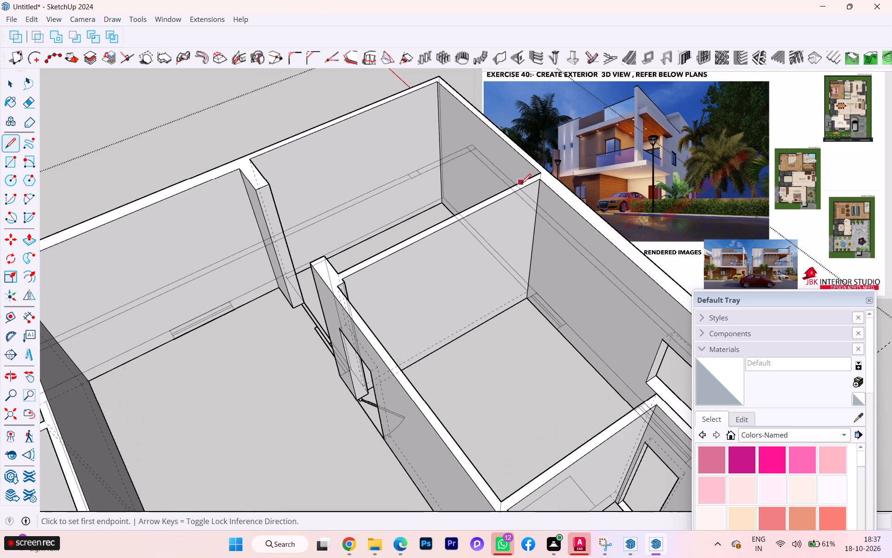
scroll(521, 184, up, 6)
scroll(546, 176, down, 1)
scroll(544, 176, up, 4)
scroll(533, 188, down, 1)
scroll(533, 188, up, 4)
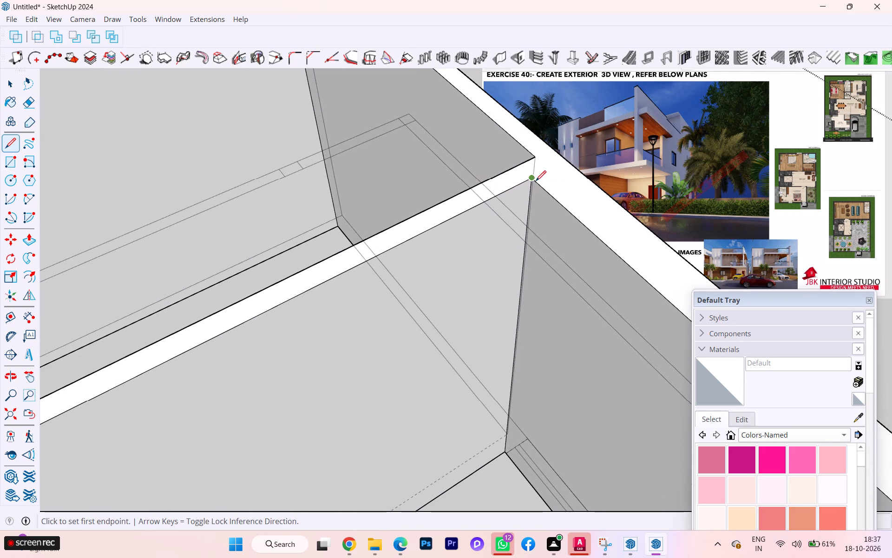
click(534, 180)
click(567, 158)
key(space)
Draw a second line across the outer wall's top, extending the partition's other face to the outer edge.
scroll(530, 200, down, 1)
middle_drag(524, 207, 394, 239)
scroll(419, 220, up, 1)
scroll(419, 220, down, 3)
scroll(419, 220, up, 2)
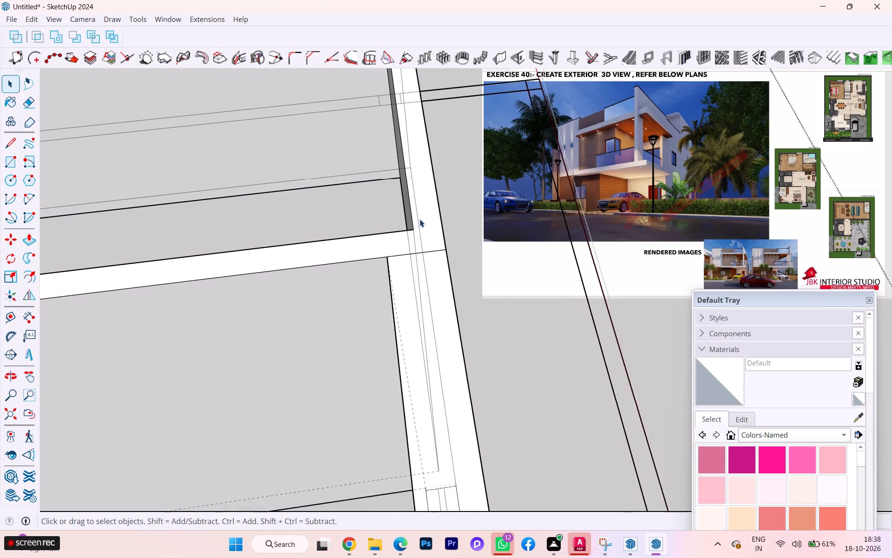
scroll(420, 219, up, 3)
key(l)
key(Return)
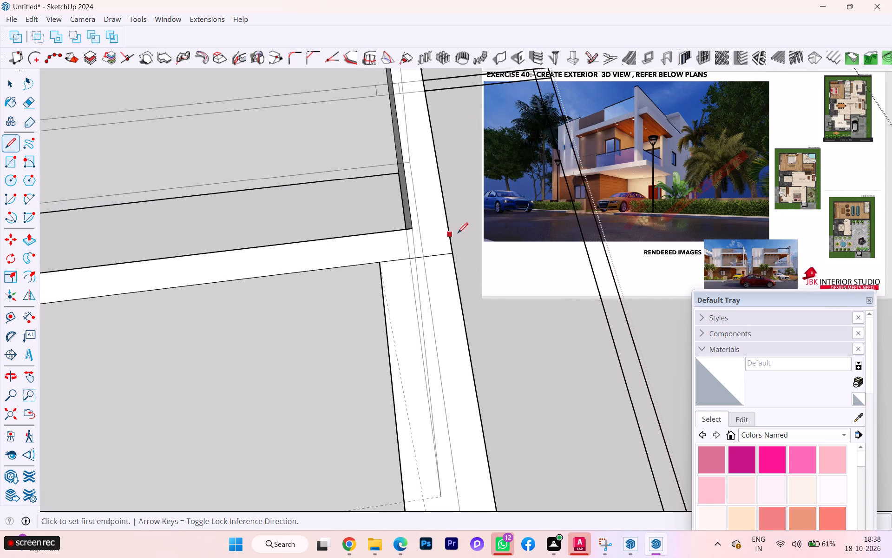
click(414, 230)
click(452, 223)
key(space)
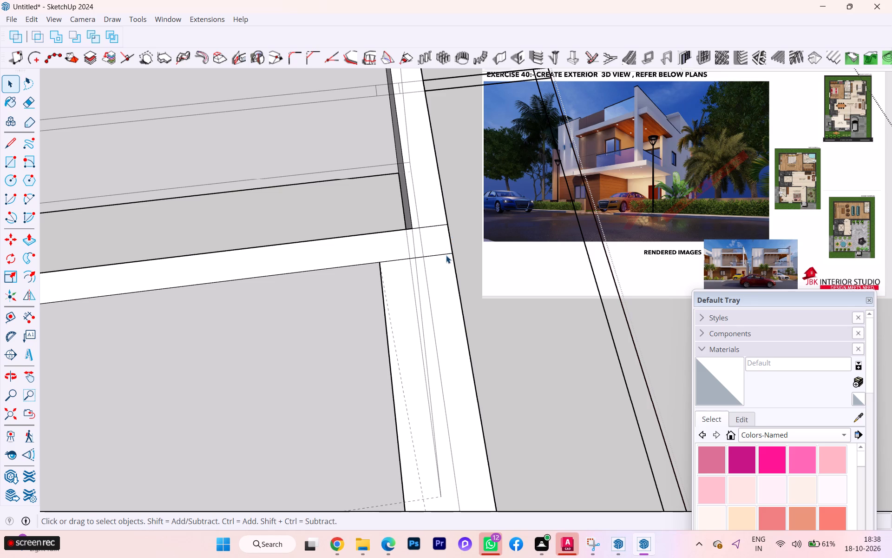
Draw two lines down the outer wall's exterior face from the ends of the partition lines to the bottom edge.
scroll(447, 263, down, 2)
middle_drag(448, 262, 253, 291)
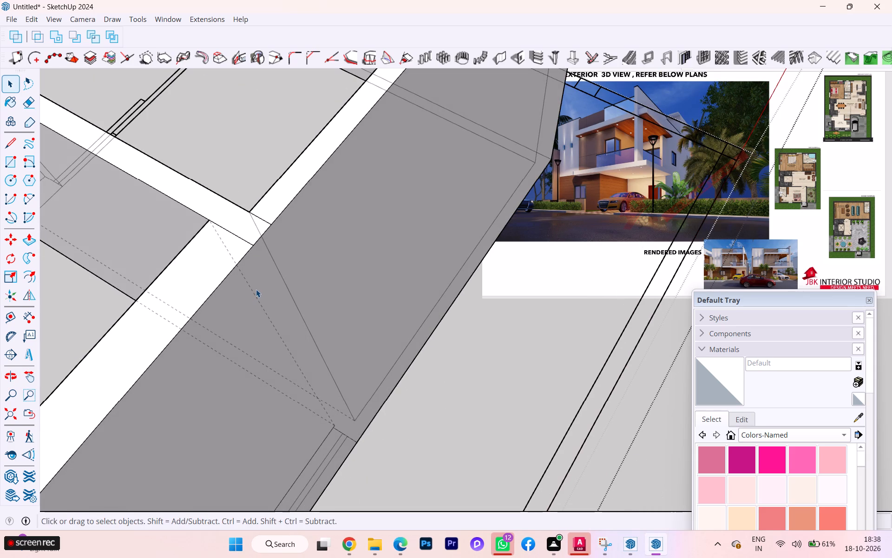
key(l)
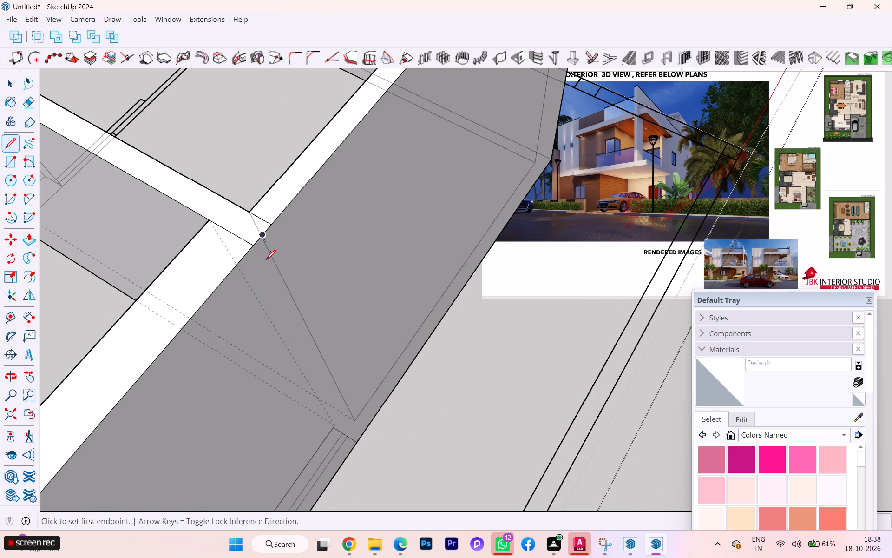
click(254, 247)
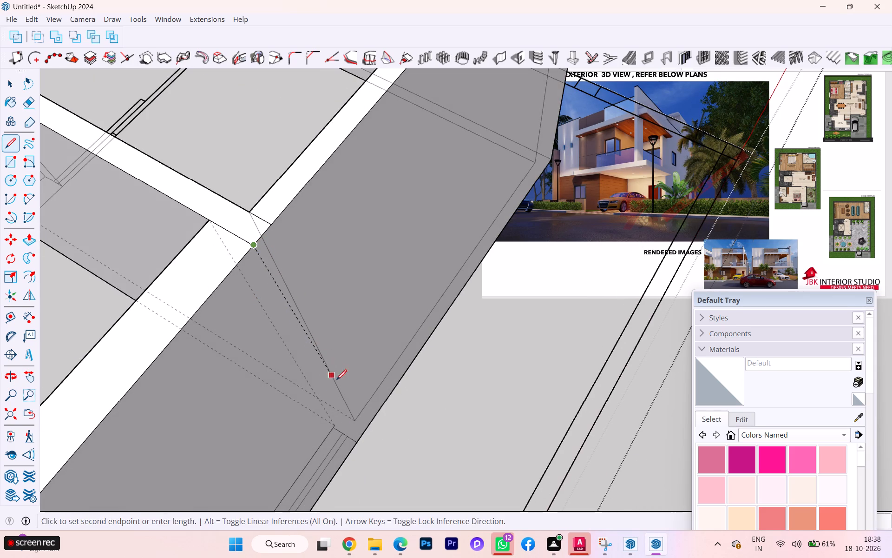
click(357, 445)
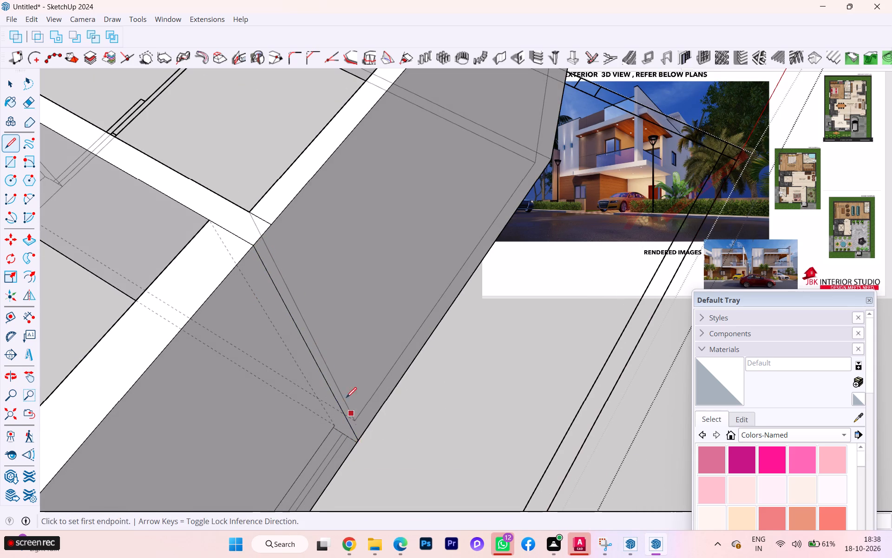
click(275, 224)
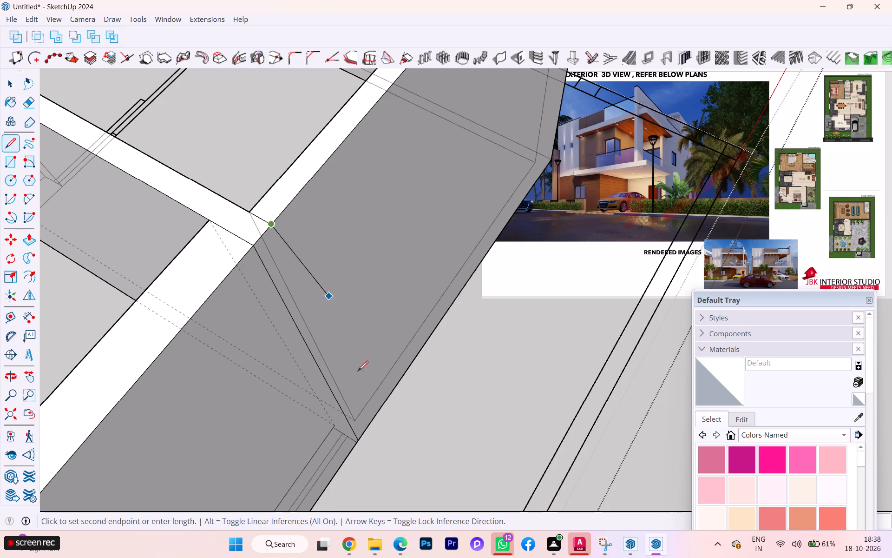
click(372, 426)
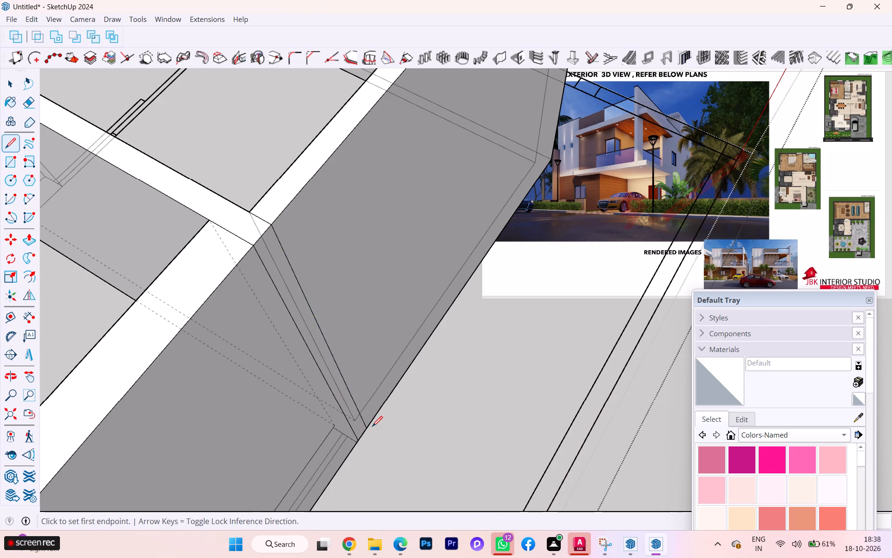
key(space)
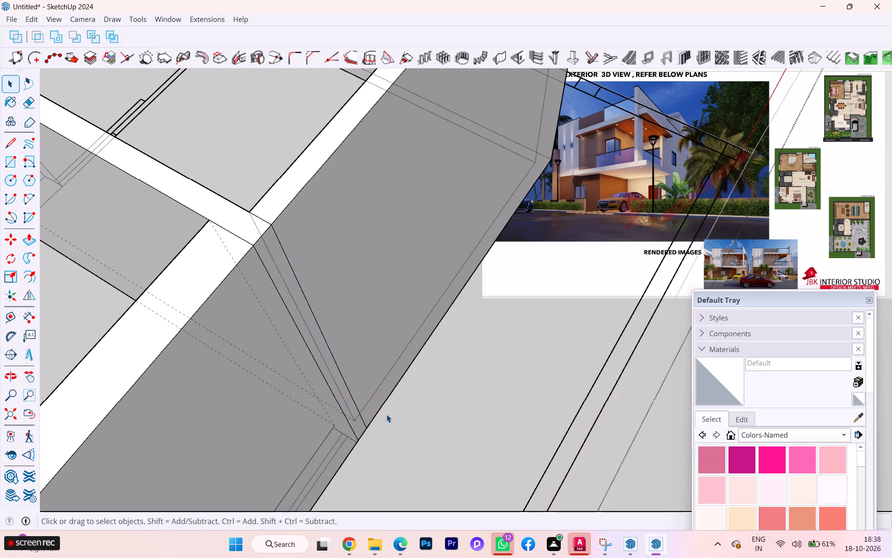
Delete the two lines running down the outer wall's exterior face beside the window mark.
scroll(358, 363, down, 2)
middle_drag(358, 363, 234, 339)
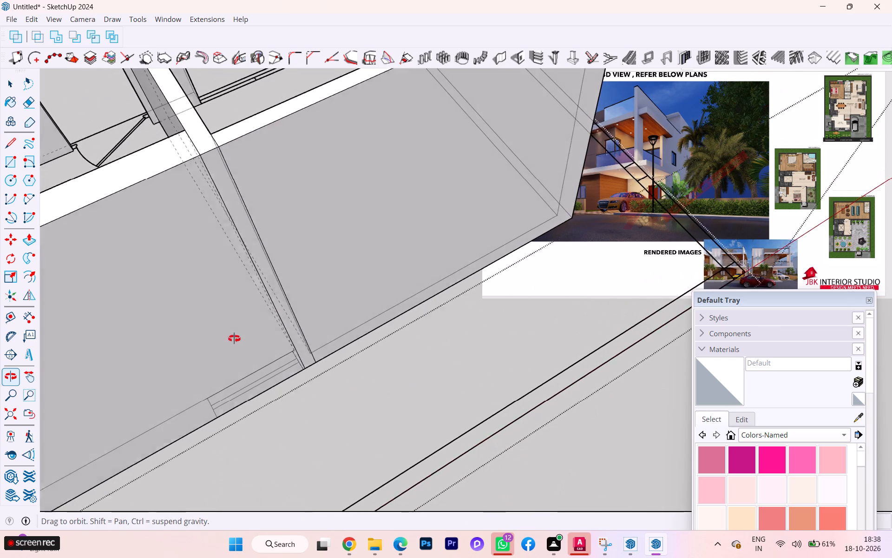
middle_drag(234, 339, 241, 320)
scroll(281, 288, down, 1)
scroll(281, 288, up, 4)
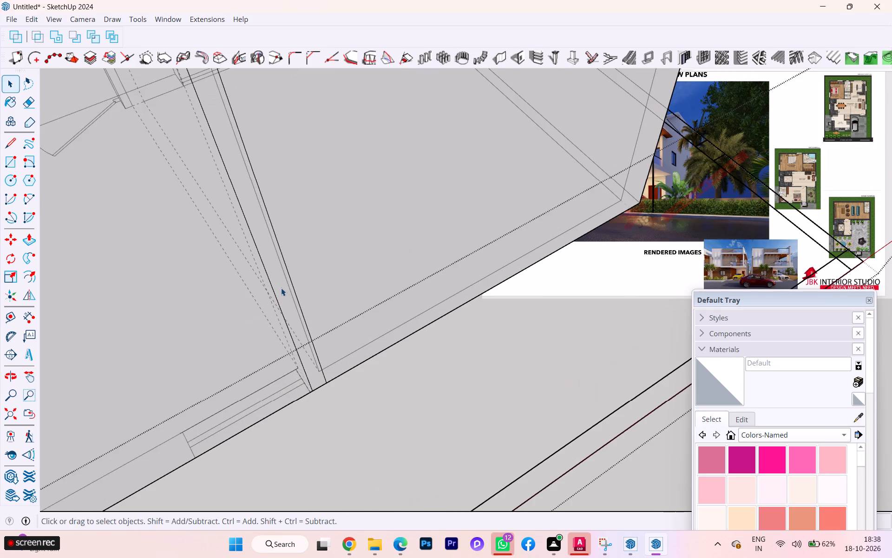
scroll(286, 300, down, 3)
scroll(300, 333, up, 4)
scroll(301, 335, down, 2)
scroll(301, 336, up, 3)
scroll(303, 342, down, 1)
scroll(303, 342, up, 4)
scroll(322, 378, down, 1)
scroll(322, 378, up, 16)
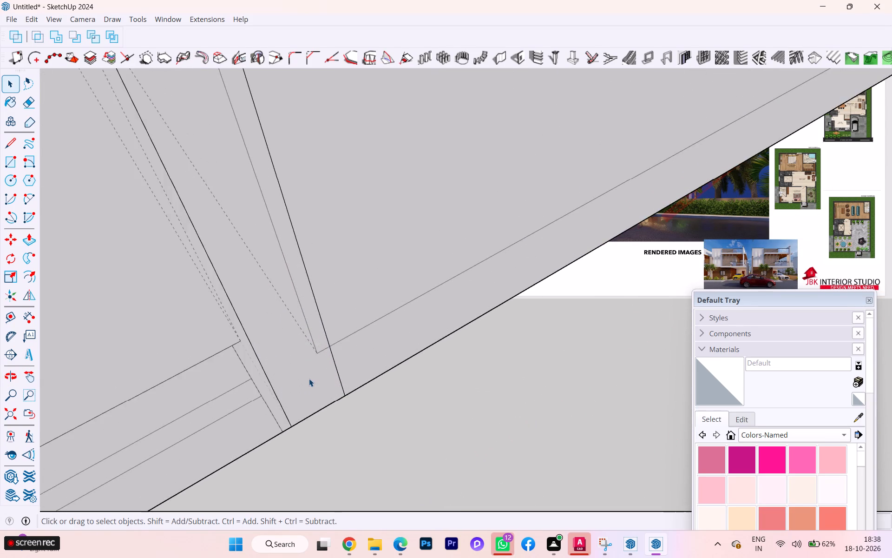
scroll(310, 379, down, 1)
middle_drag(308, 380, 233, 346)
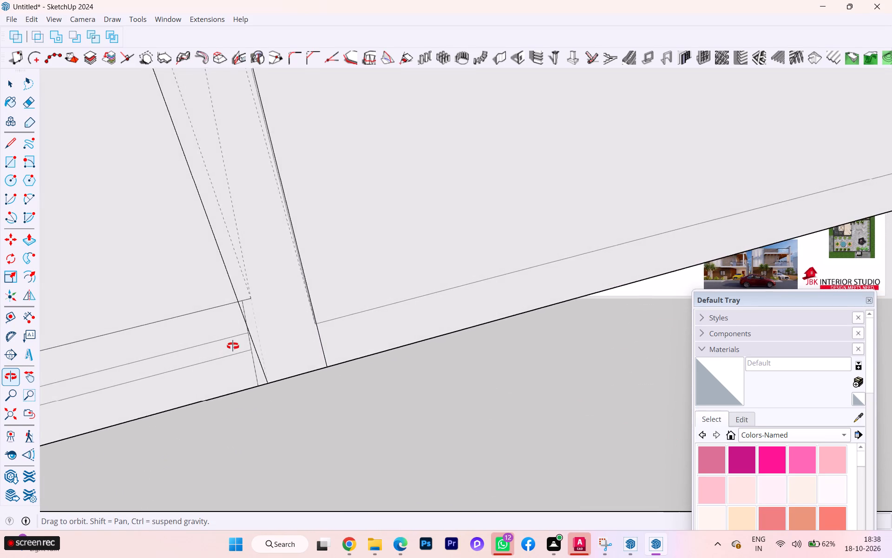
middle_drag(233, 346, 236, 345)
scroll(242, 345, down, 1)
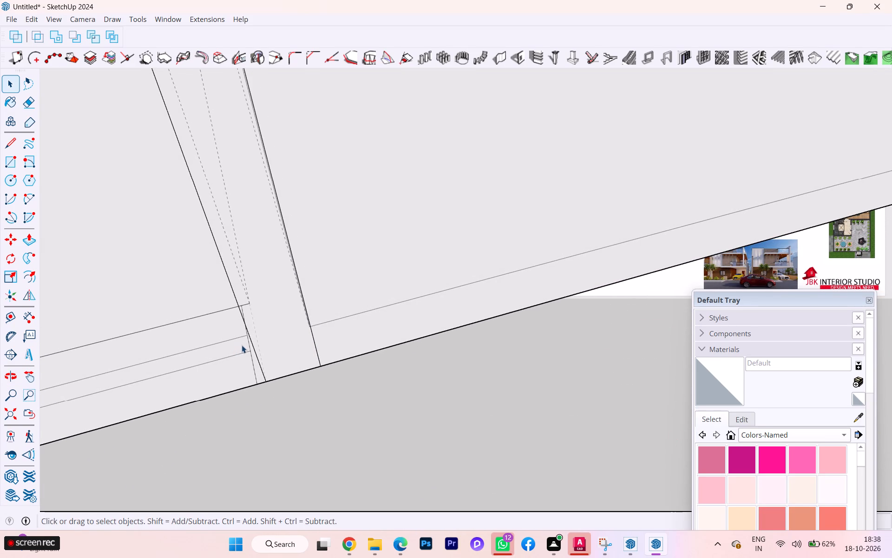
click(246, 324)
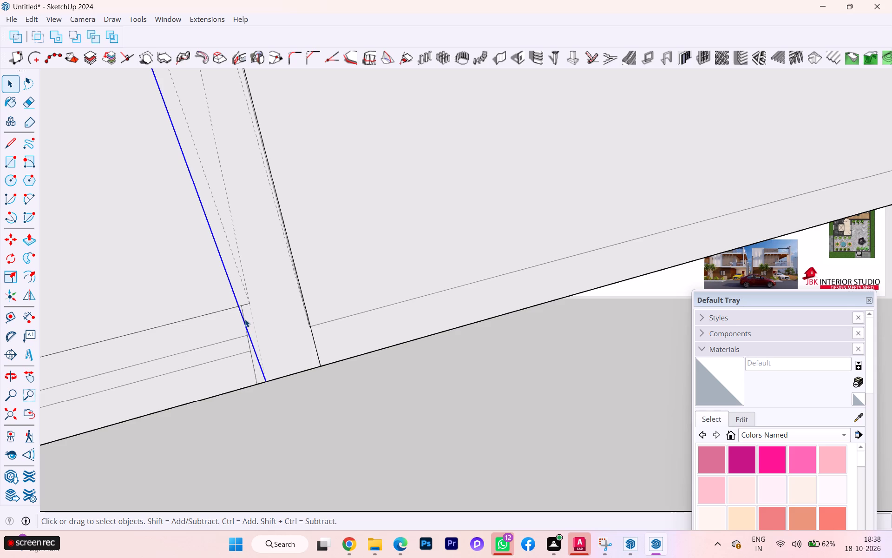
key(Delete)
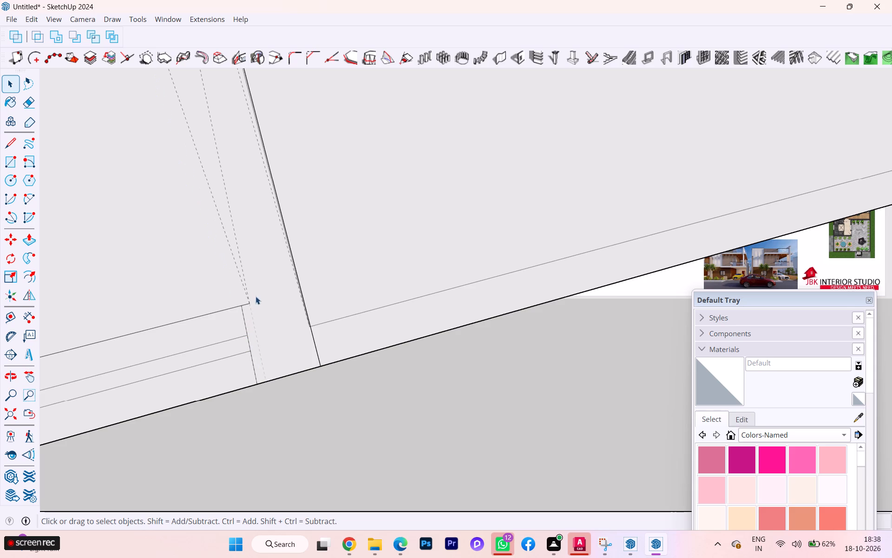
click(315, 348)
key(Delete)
Draw a line locked to the blue axis down the exterior face, from the window-side partition line's end to the bottom edge.
scroll(315, 348, down, 5)
scroll(318, 355, up, 2)
scroll(318, 355, down, 4)
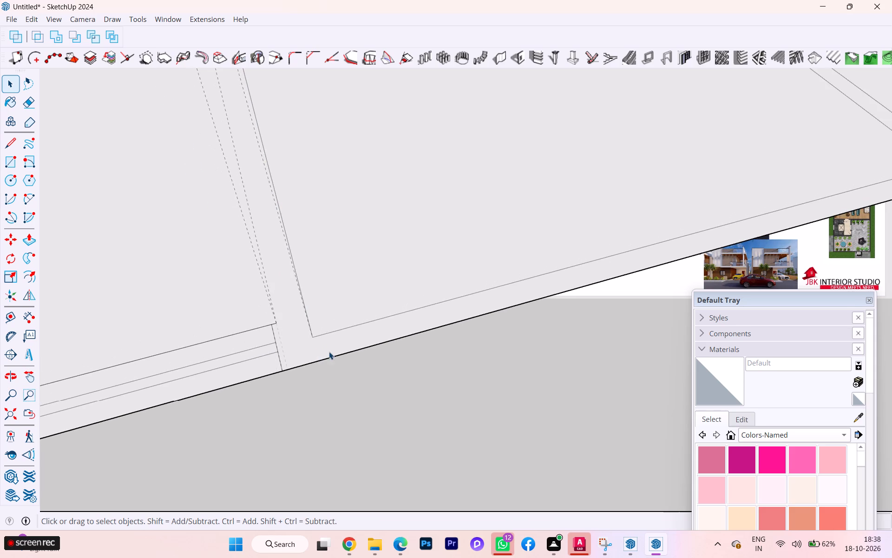
scroll(329, 352, down, 4)
key(l)
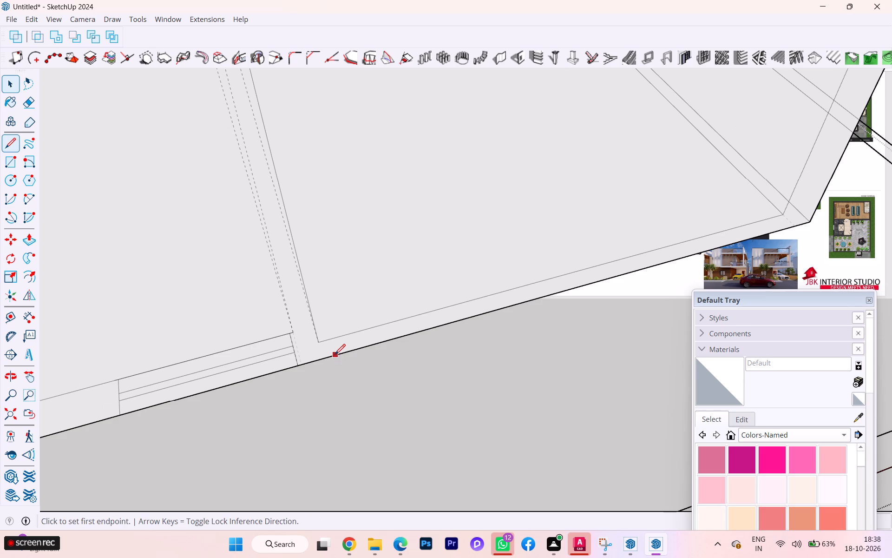
key(Return)
scroll(334, 355, down, 9)
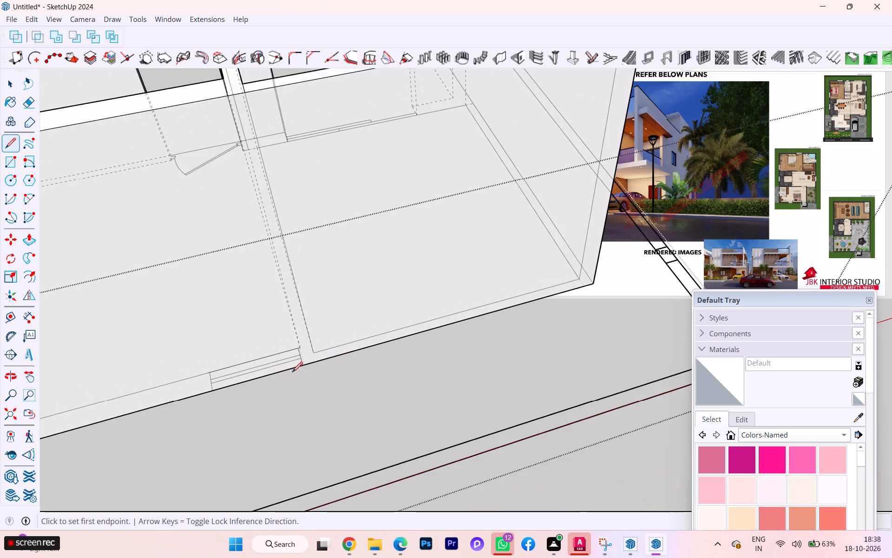
scroll(296, 289, down, 1)
scroll(296, 289, up, 1)
scroll(296, 289, down, 1)
scroll(243, 115, up, 1)
scroll(243, 113, down, 1)
scroll(241, 111, up, 3)
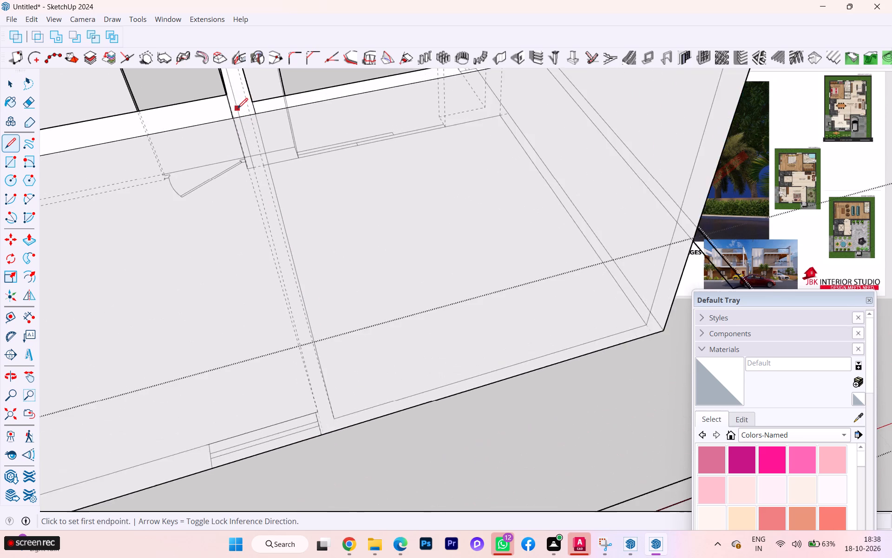
scroll(237, 108, up, 2)
scroll(237, 109, down, 1)
scroll(237, 109, up, 3)
scroll(237, 109, down, 1)
scroll(237, 109, up, 12)
click(226, 131)
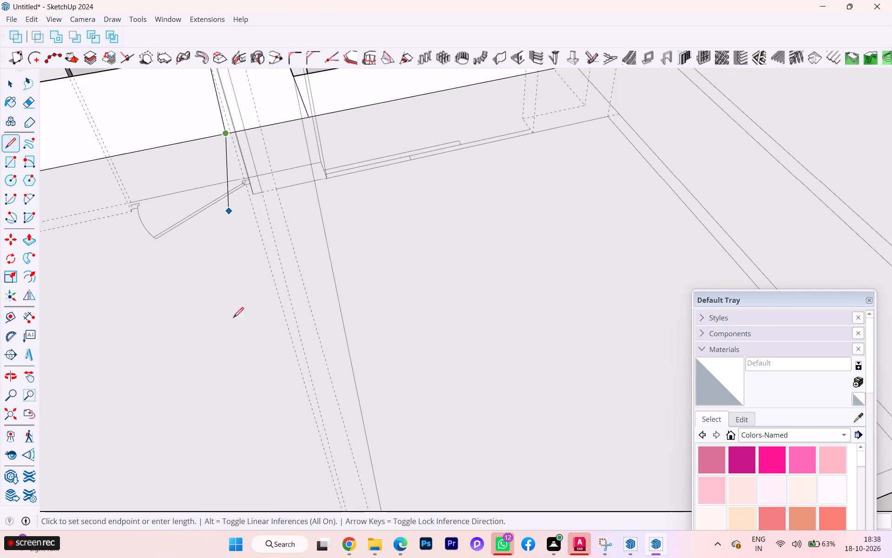
scroll(281, 366, down, 5)
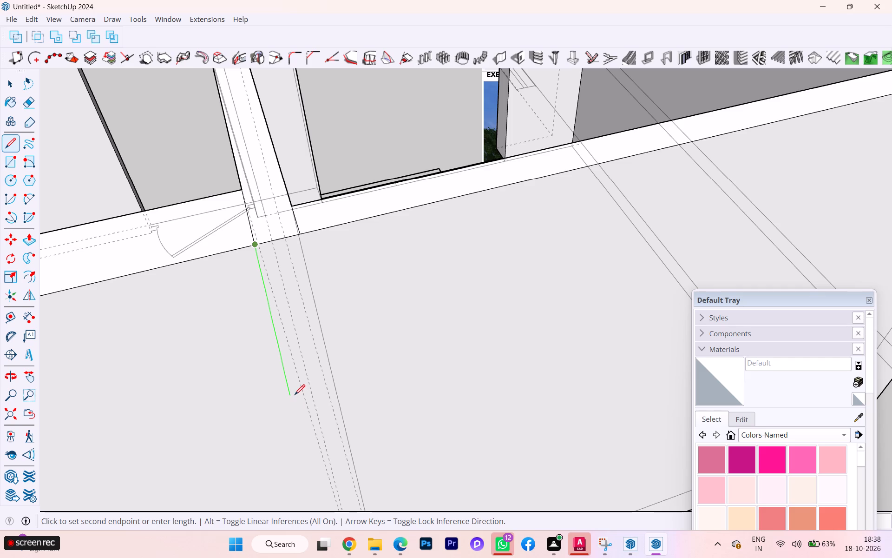
key(Up)
scroll(290, 391, down, 10)
scroll(283, 379, up, 1)
scroll(283, 379, down, 5)
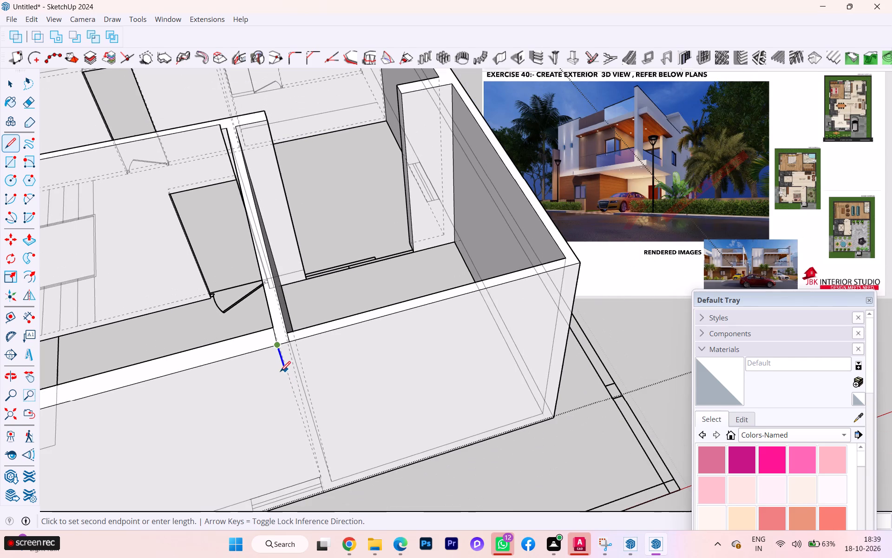
scroll(328, 474, up, 7)
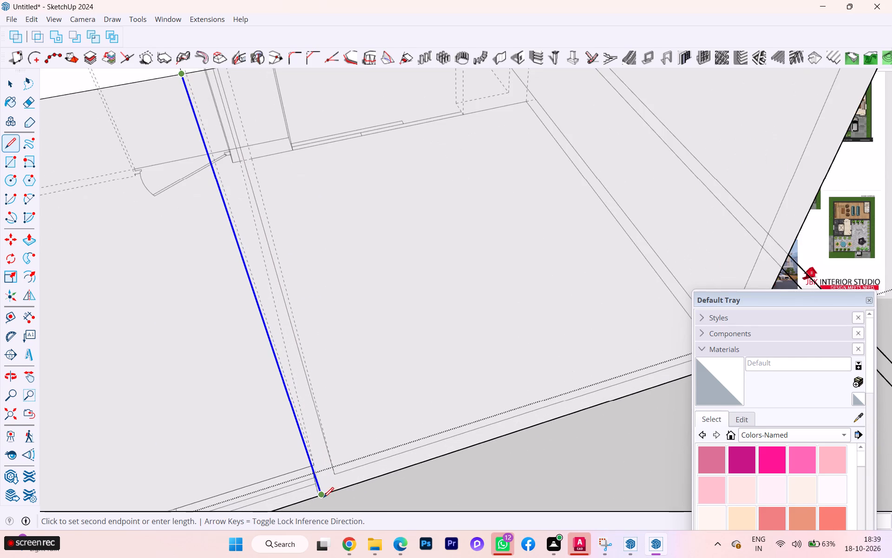
click(322, 496)
key(space)
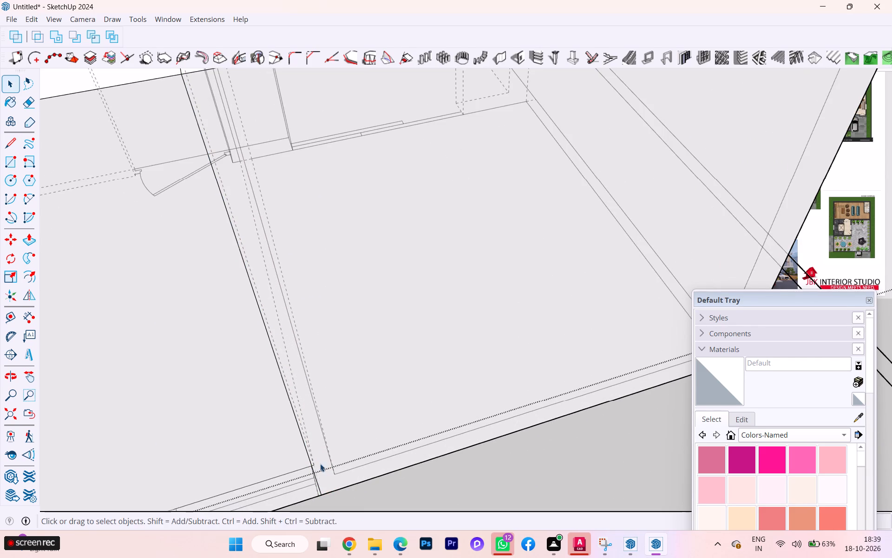
Draw a second line locked to the blue axis down the exterior face, from the other partition line's end to the bottom edge.
key(l)
key(Return)
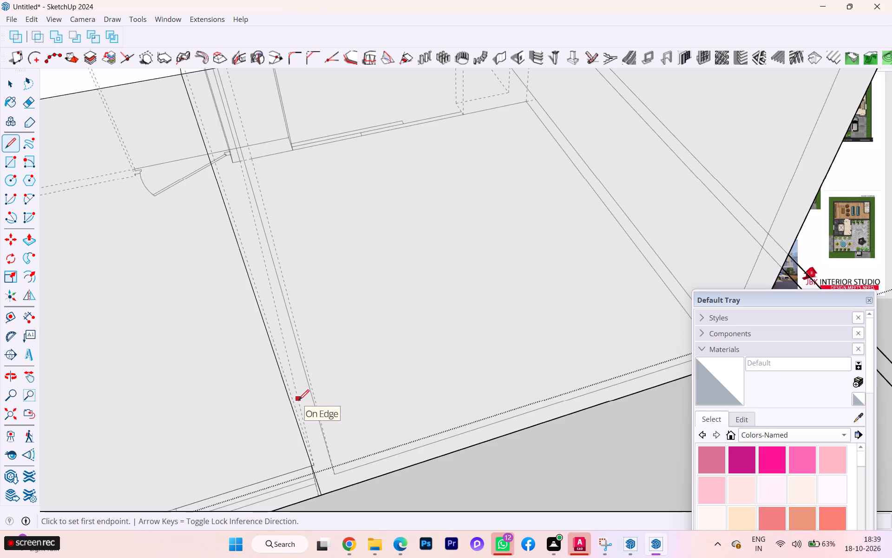
scroll(273, 399, down, 2)
scroll(266, 146, up, 2)
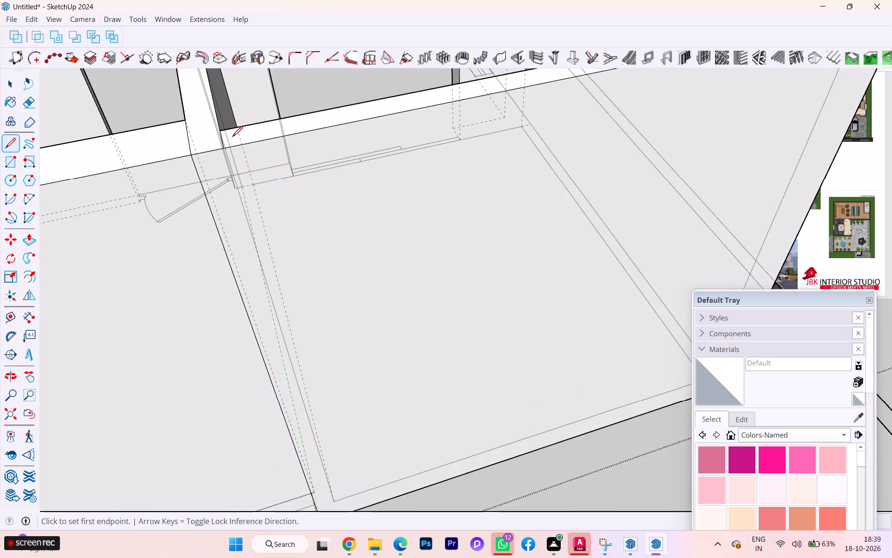
scroll(232, 137, up, 7)
click(221, 154)
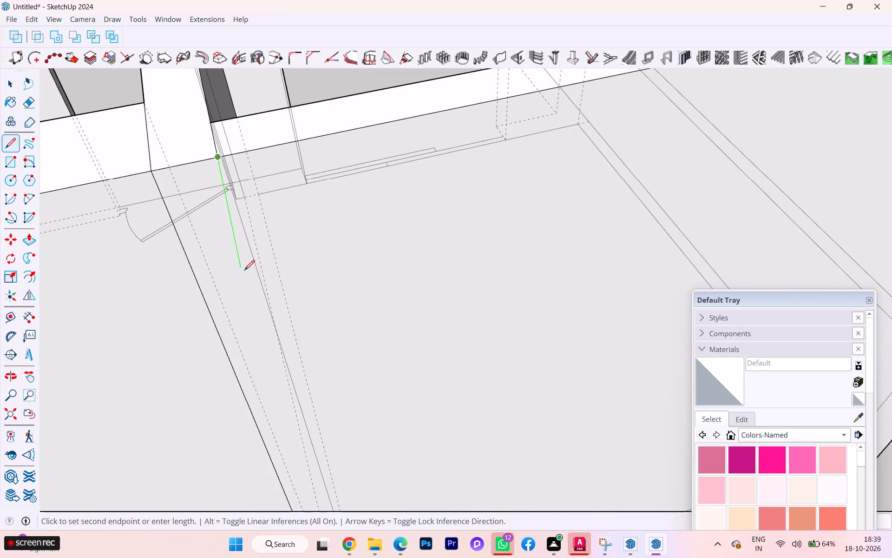
key(Up)
scroll(293, 319, down, 2)
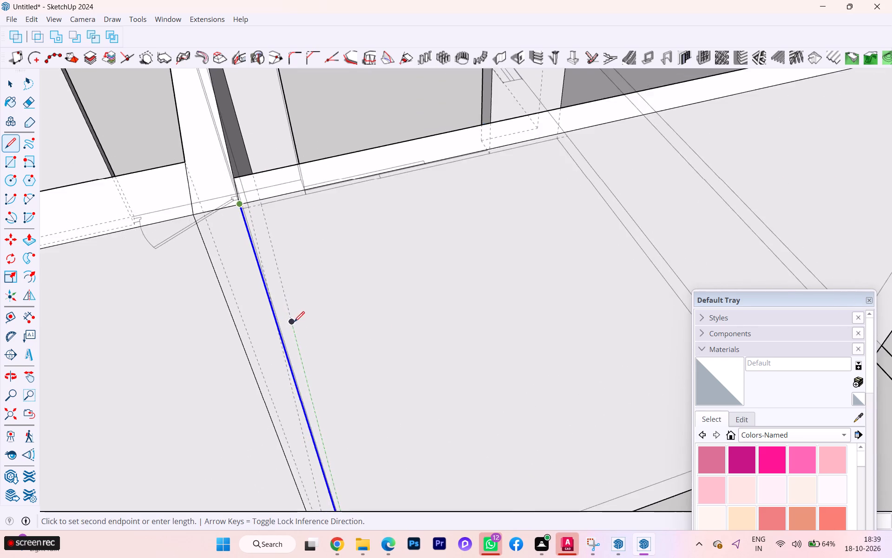
scroll(294, 322, down, 4)
scroll(305, 325, up, 3)
scroll(305, 325, down, 4)
scroll(319, 339, up, 1)
scroll(320, 339, down, 2)
scroll(321, 342, up, 1)
scroll(321, 343, down, 1)
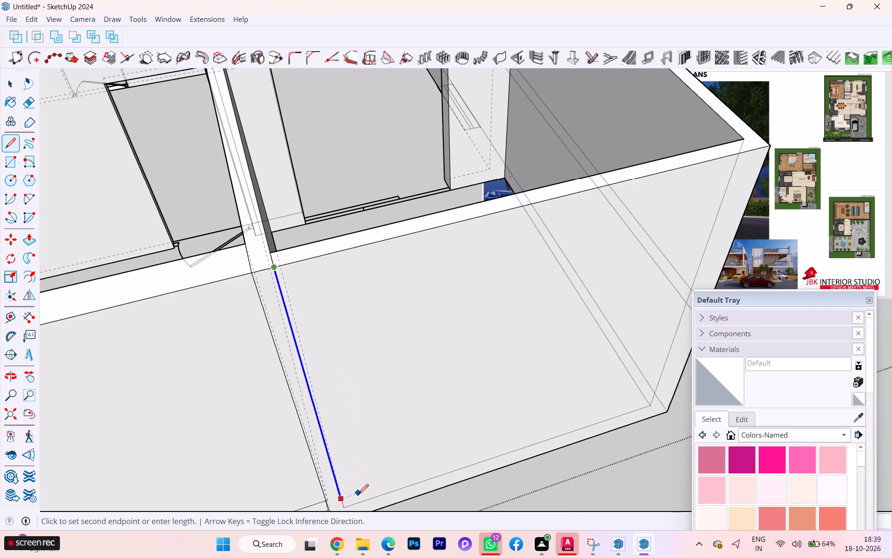
scroll(345, 476, down, 4)
scroll(347, 498, up, 3)
click(342, 509)
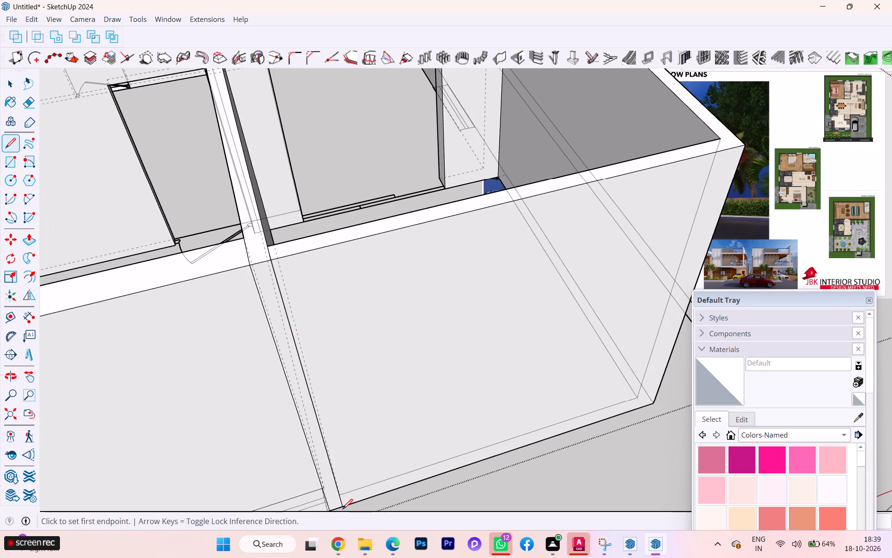
key(space)
Cut a window opening in the outer wall from inside, flush with the partition corner above the window mark, at a vertical distance of 3'.
scroll(287, 403, down, 3)
scroll(239, 403, down, 1)
middle_drag(239, 403, 418, 336)
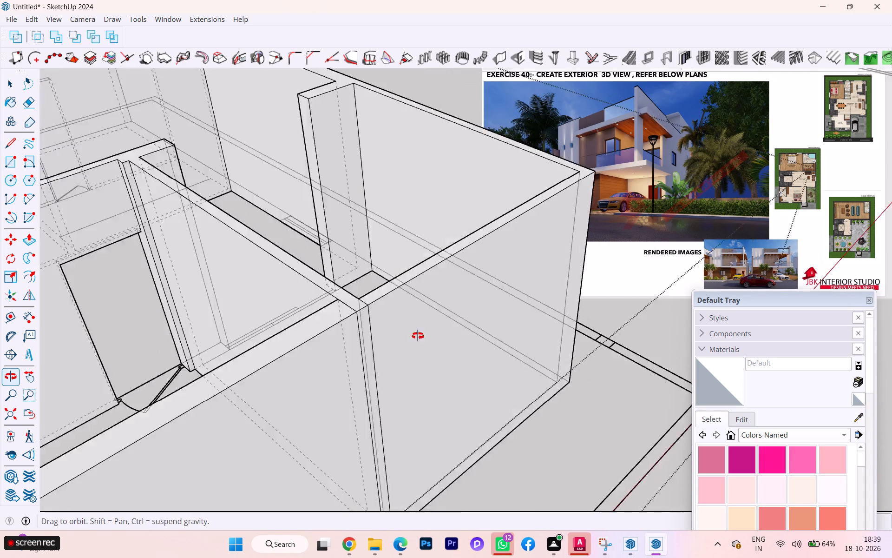
middle_drag(418, 336, 428, 331)
scroll(447, 298, down, 7)
middle_drag(260, 385, 522, 365)
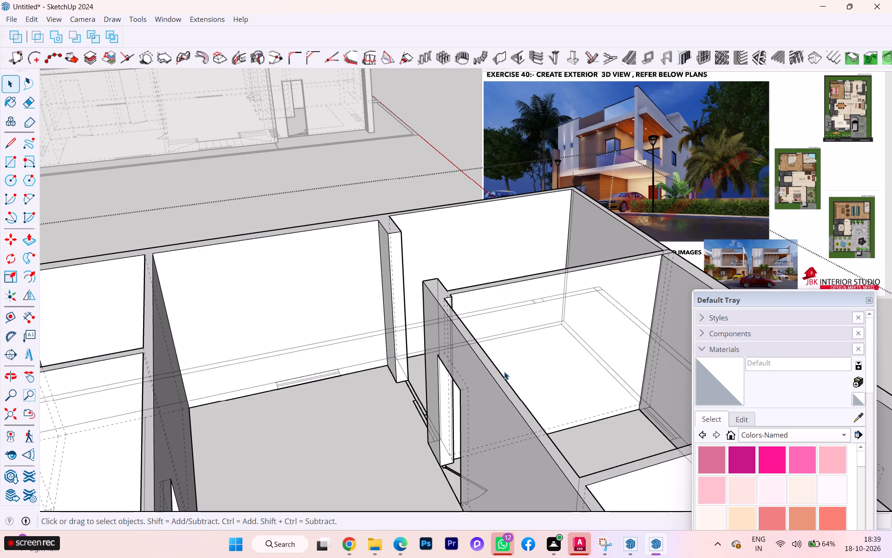
scroll(477, 456, down, 3)
middle_drag(437, 458, 481, 457)
scroll(389, 461, down, 4)
scroll(378, 463, up, 1)
scroll(378, 465, down, 1)
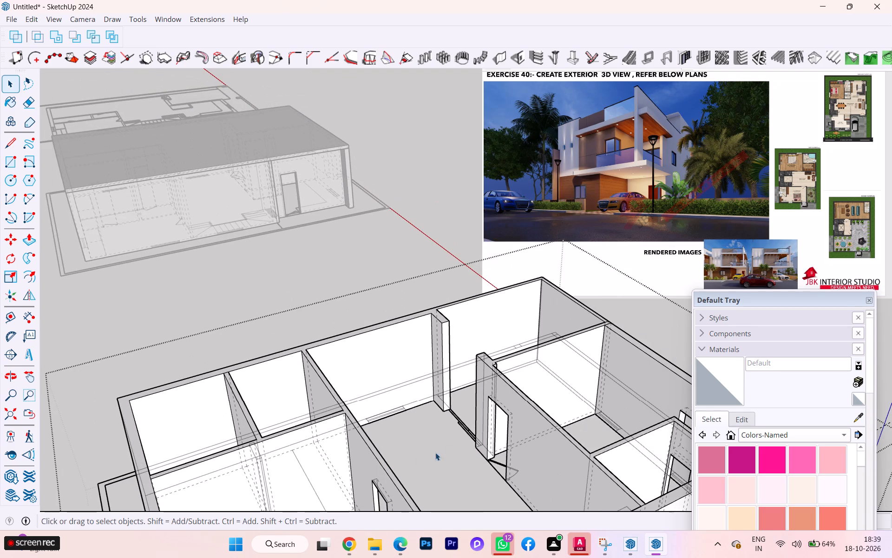
scroll(468, 442, down, 1)
middle_drag(390, 465, 283, 485)
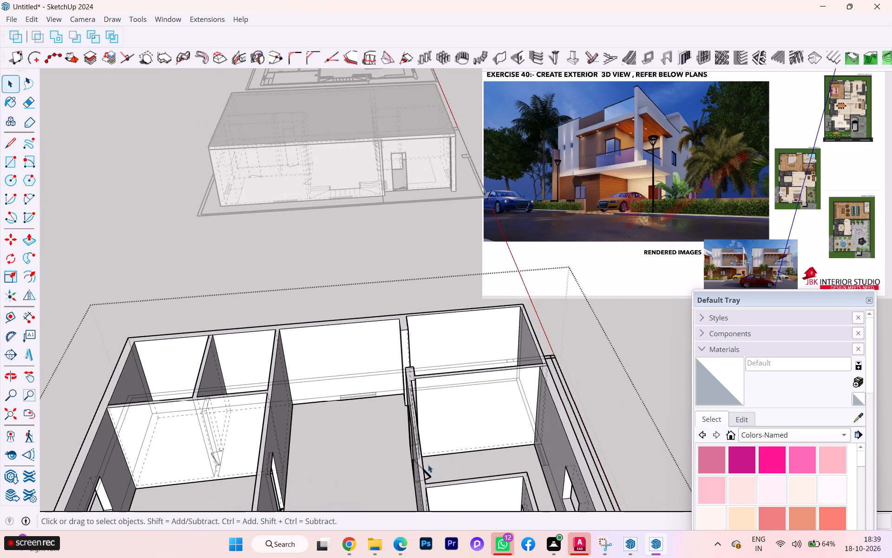
scroll(505, 453, up, 3)
scroll(448, 462, down, 3)
middle_drag(468, 464, 571, 450)
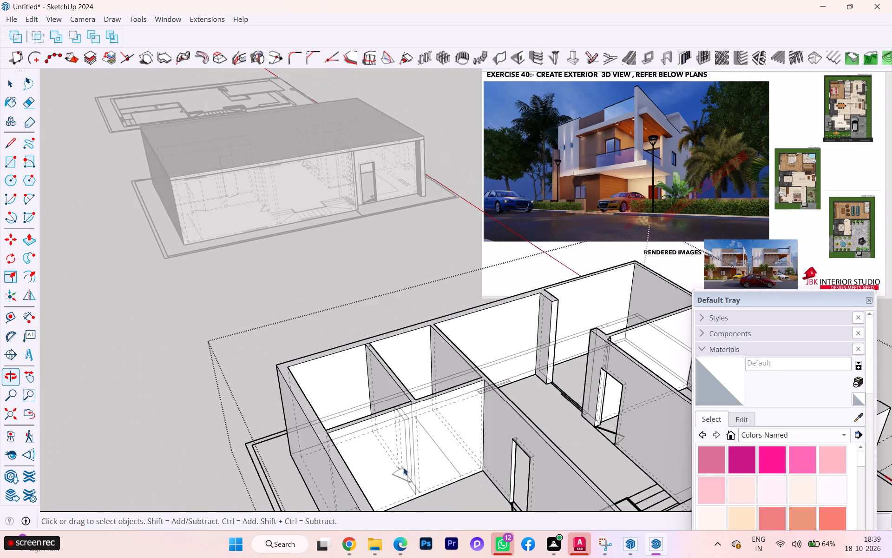
scroll(322, 472, down, 5)
scroll(525, 452, down, 1)
scroll(525, 452, up, 2)
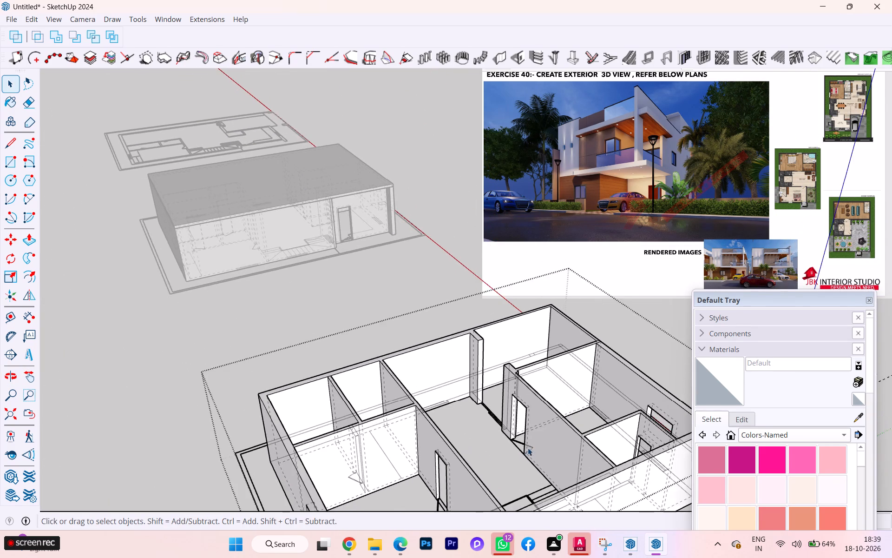
scroll(536, 427, up, 1)
scroll(538, 426, down, 3)
scroll(596, 399, up, 4)
scroll(648, 389, down, 1)
scroll(640, 400, up, 1)
middle_drag(667, 420, 689, 361)
scroll(485, 421, down, 1)
scroll(481, 425, up, 1)
scroll(480, 427, down, 1)
middle_drag(474, 437, 625, 538)
scroll(616, 315, down, 1)
scroll(616, 315, up, 10)
scroll(603, 318, down, 4)
scroll(603, 318, up, 3)
scroll(603, 318, down, 1)
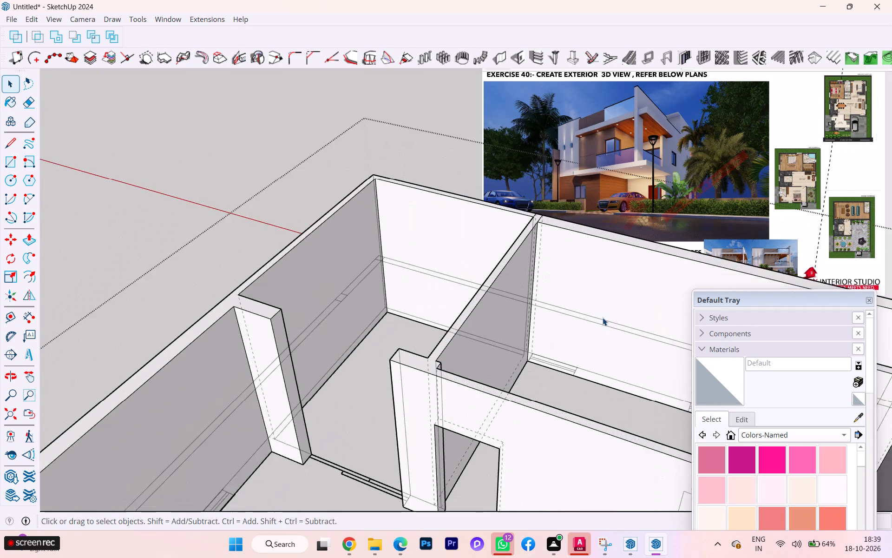
scroll(603, 318, up, 3)
scroll(603, 318, down, 5)
scroll(603, 318, up, 3)
scroll(603, 318, down, 1)
scroll(603, 318, up, 7)
click(521, 59)
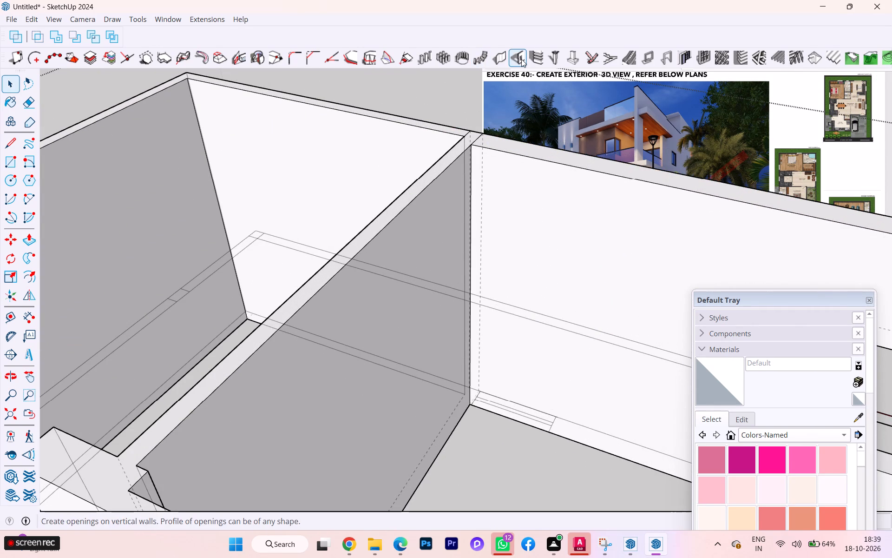
click(543, 334)
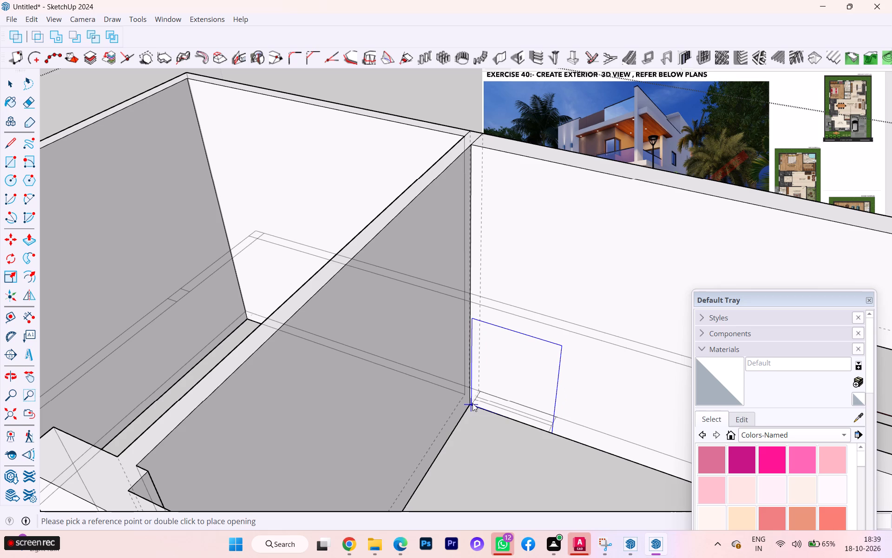
click(472, 403)
click(471, 405)
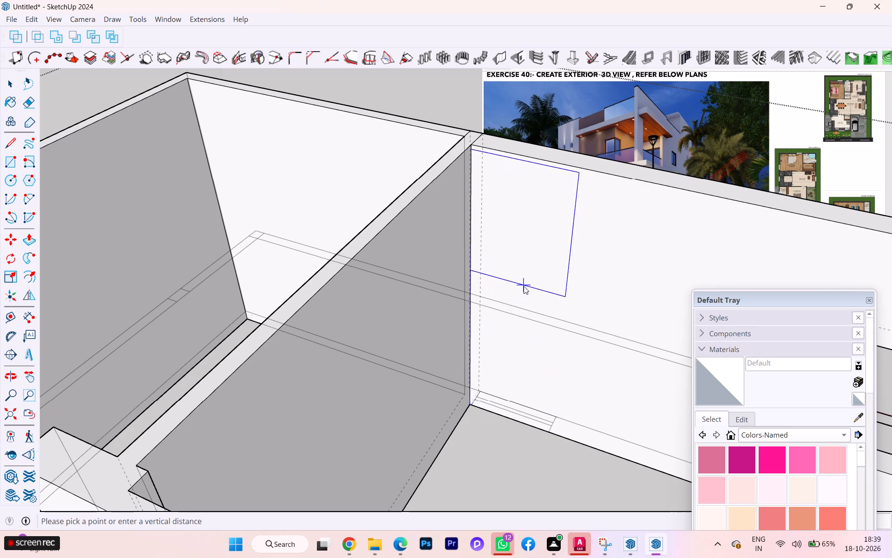
text(3')
key(Return)
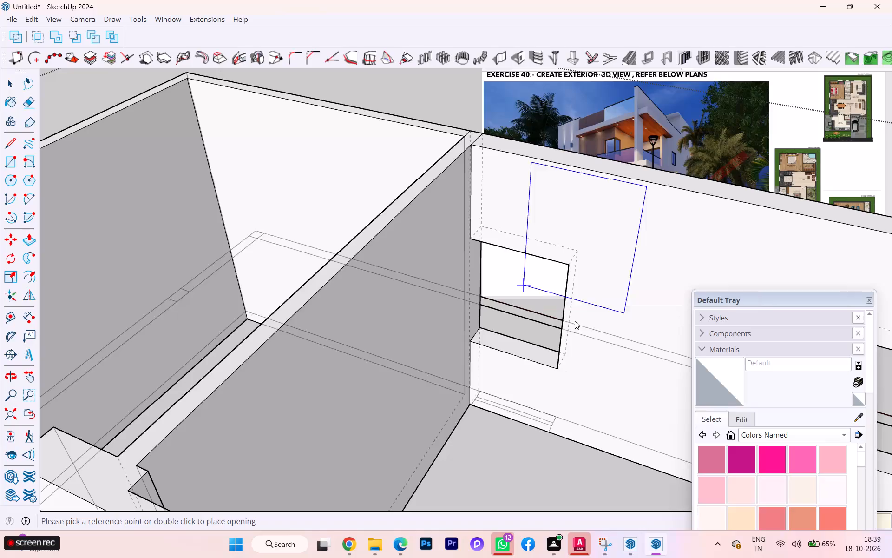
key(Escape)
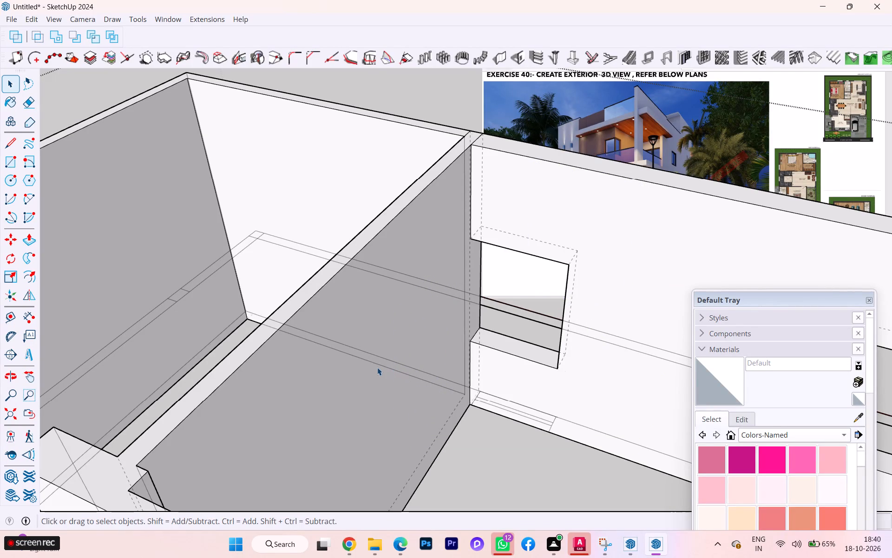
Examine the new window opening at the partition corner against the window mark on the floor plan, from both sides of the partition.
scroll(433, 380, down, 1)
scroll(436, 380, up, 1)
scroll(440, 382, down, 2)
middle_drag(453, 382, 420, 382)
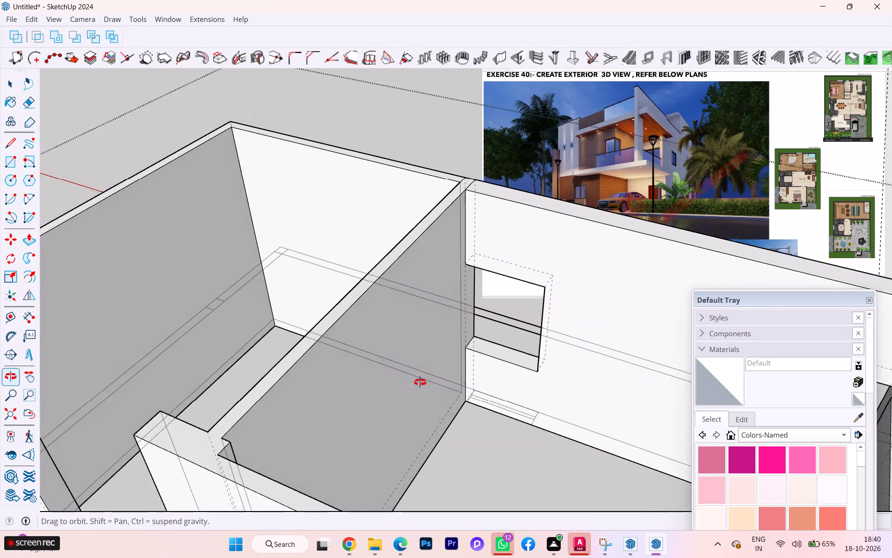
middle_drag(420, 382, 341, 386)
scroll(401, 398, up, 8)
scroll(424, 390, down, 2)
scroll(424, 390, up, 2)
scroll(424, 389, down, 1)
scroll(424, 389, up, 1)
scroll(424, 391, down, 4)
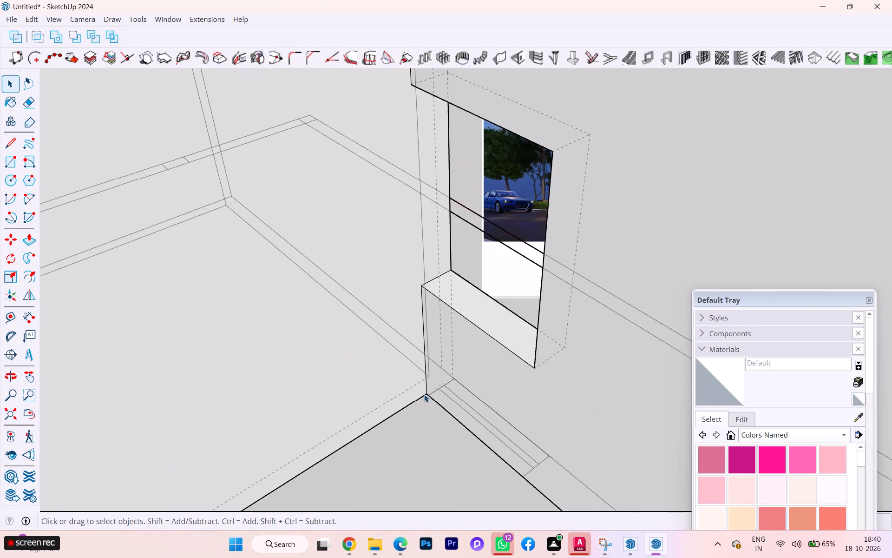
scroll(424, 394, down, 5)
scroll(425, 396, up, 2)
scroll(425, 396, down, 3)
scroll(425, 396, up, 1)
scroll(425, 396, down, 3)
scroll(412, 400, up, 1)
scroll(408, 402, down, 2)
scroll(407, 403, up, 1)
scroll(407, 403, down, 3)
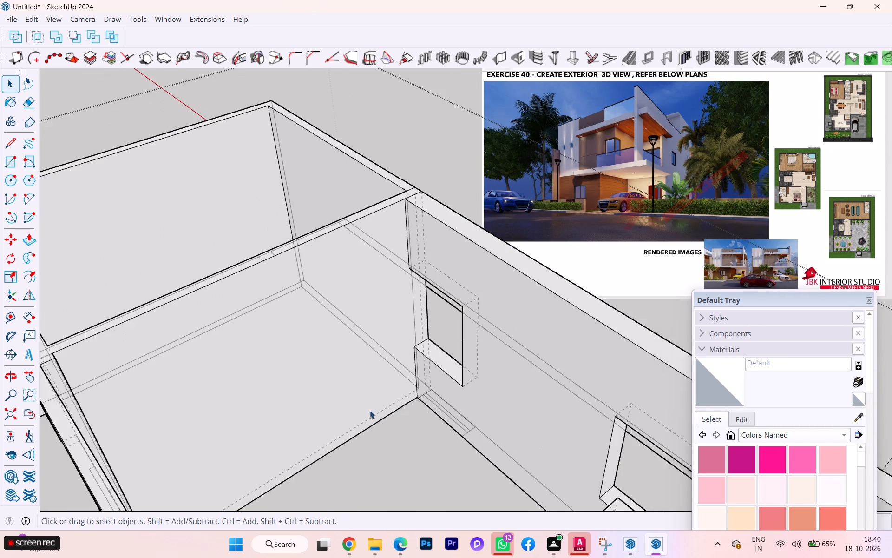
scroll(370, 411, down, 1)
middle_drag(369, 410, 422, 407)
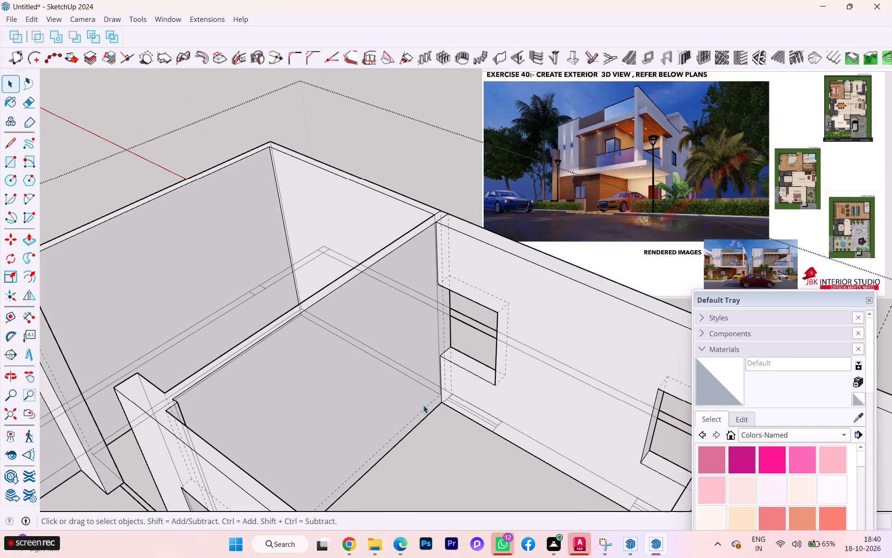
scroll(423, 405, up, 2)
scroll(423, 405, down, 1)
scroll(424, 405, up, 5)
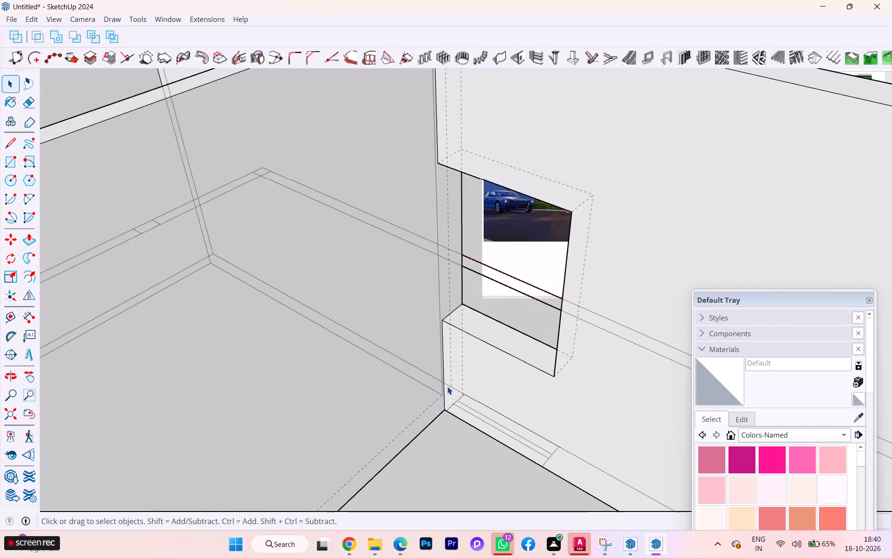
scroll(447, 387, up, 9)
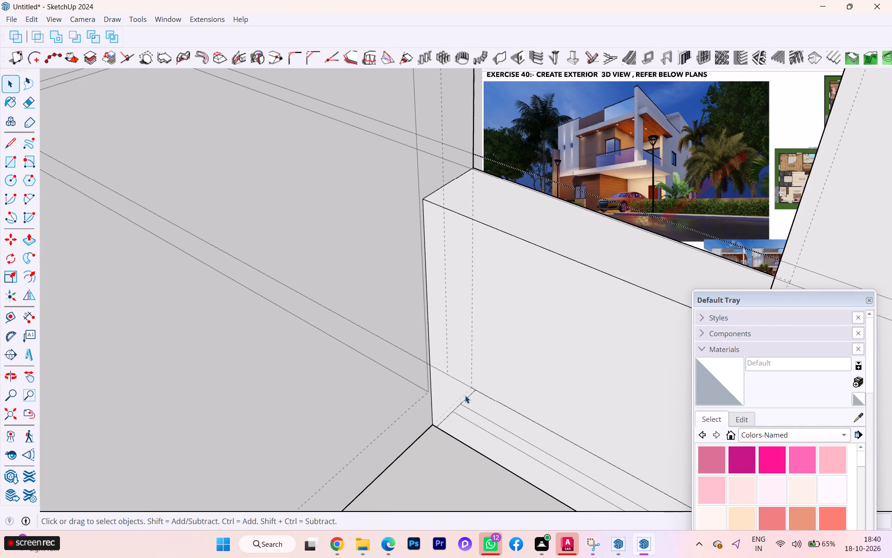
scroll(464, 397, down, 4)
middle_drag(461, 400, 544, 415)
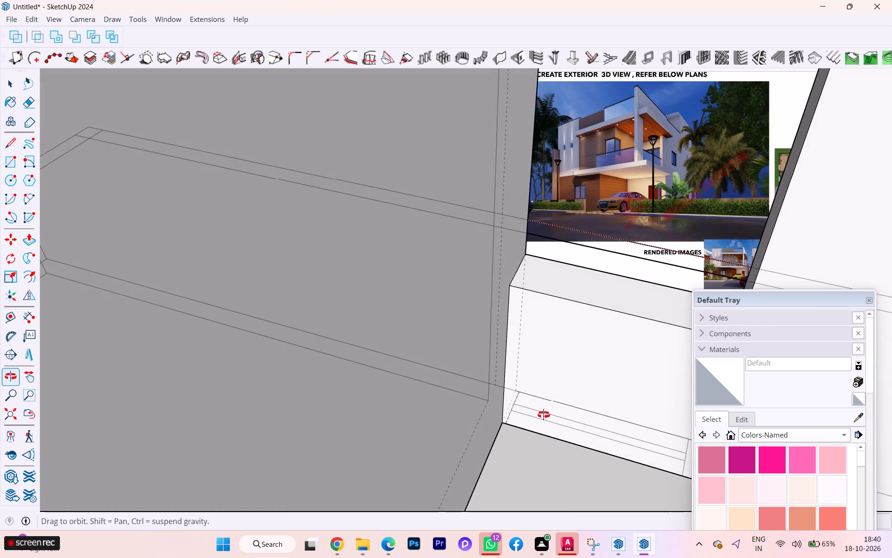
middle_drag(544, 415, 483, 428)
scroll(478, 420, up, 6)
scroll(478, 420, down, 3)
scroll(478, 420, up, 1)
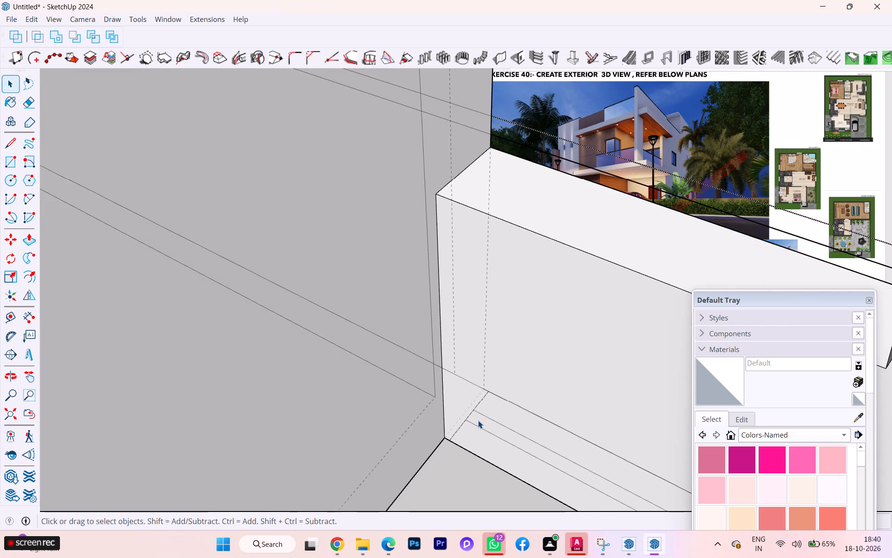
scroll(478, 420, down, 7)
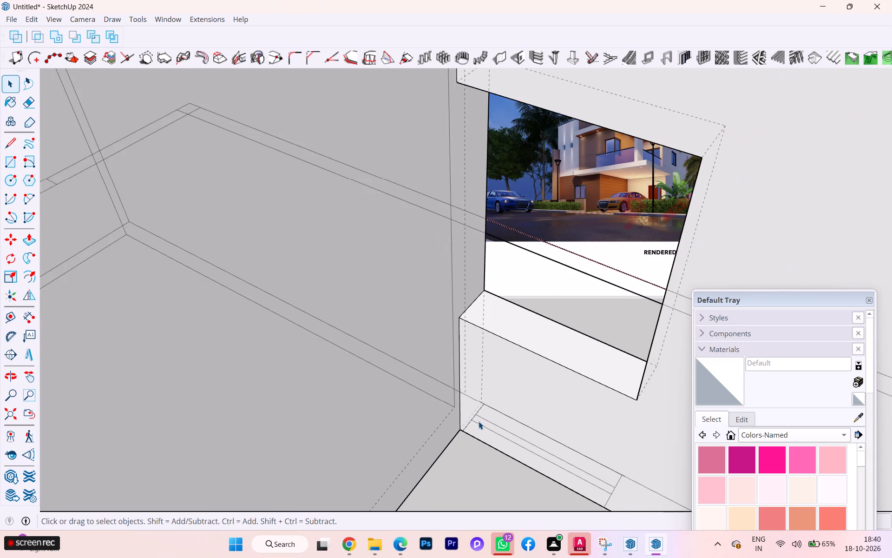
scroll(479, 421, down, 2)
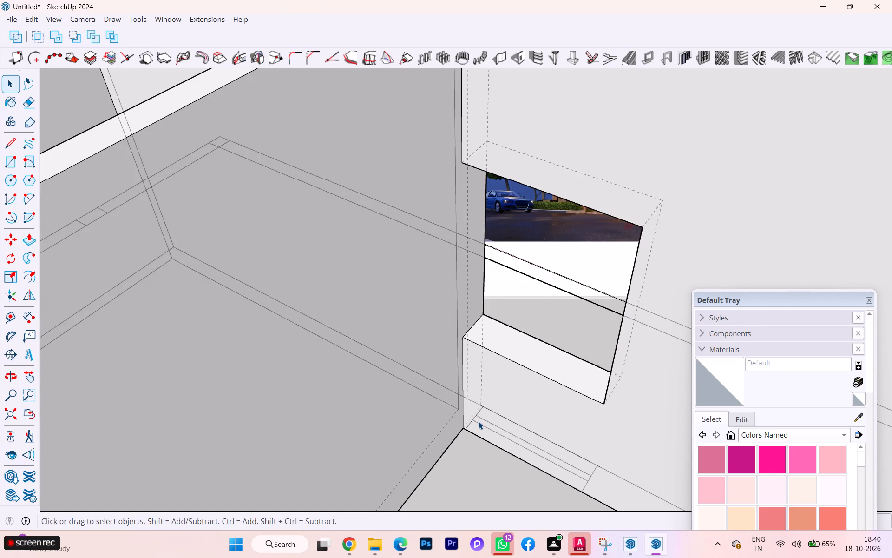
scroll(479, 421, down, 5)
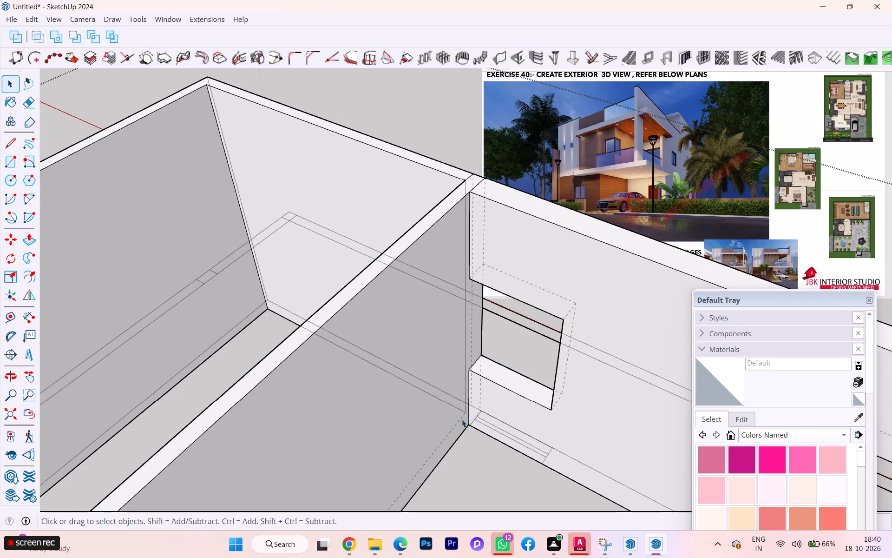
scroll(375, 438, down, 4)
middle_drag(360, 451, 545, 453)
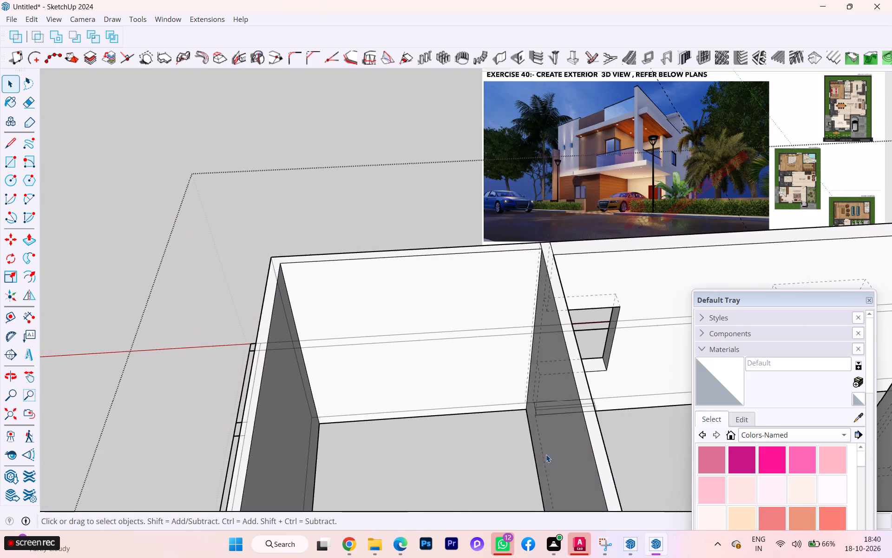
scroll(545, 440, up, 2)
scroll(545, 440, down, 1)
scroll(545, 440, up, 7)
scroll(552, 452, down, 1)
scroll(552, 452, up, 2)
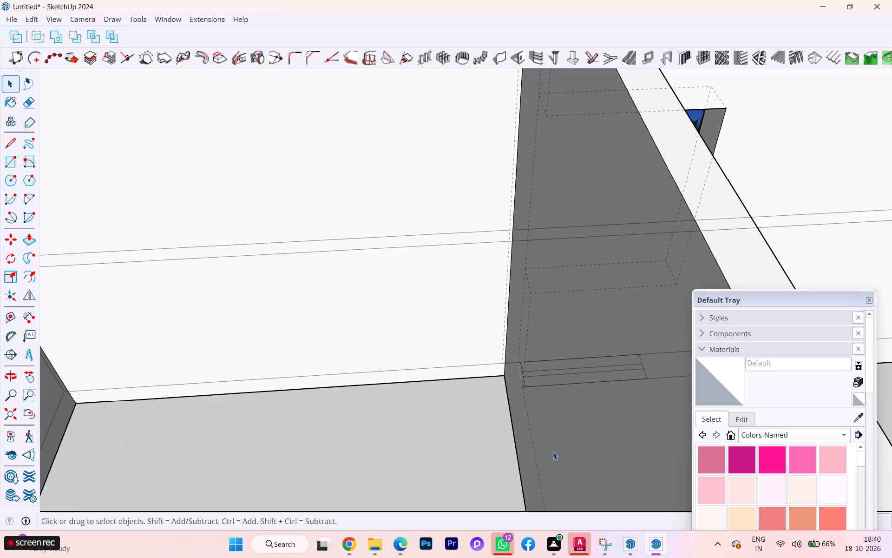
scroll(553, 452, down, 3)
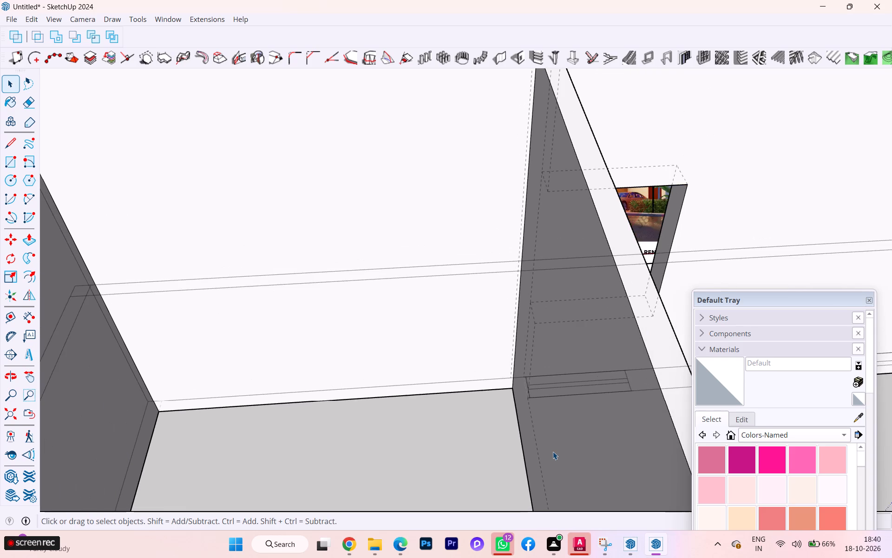
scroll(551, 452, down, 2)
scroll(551, 452, up, 1)
scroll(550, 452, down, 3)
middle_drag(533, 456, 437, 465)
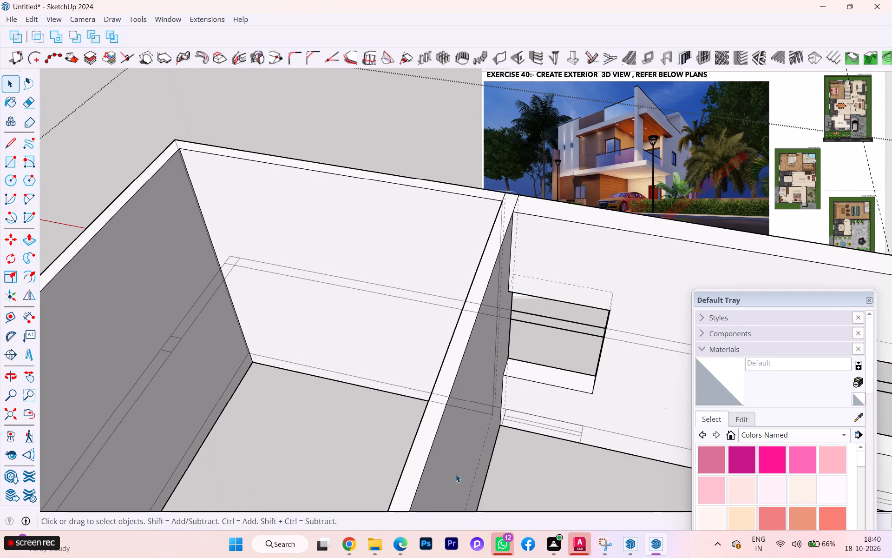
scroll(495, 471, down, 1)
middle_drag(497, 469, 329, 472)
scroll(409, 461, up, 2)
scroll(410, 462, down, 1)
scroll(410, 462, up, 3)
scroll(412, 464, down, 2)
scroll(412, 464, up, 2)
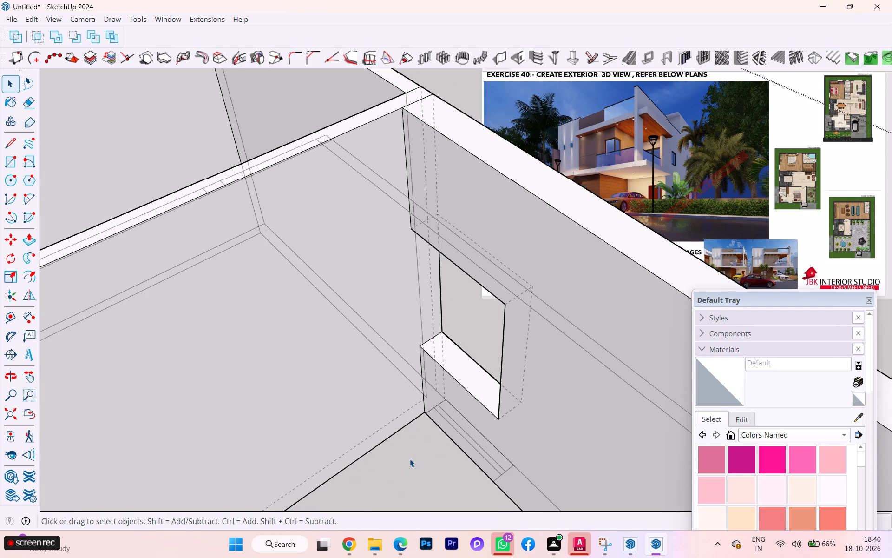
scroll(408, 442, up, 2)
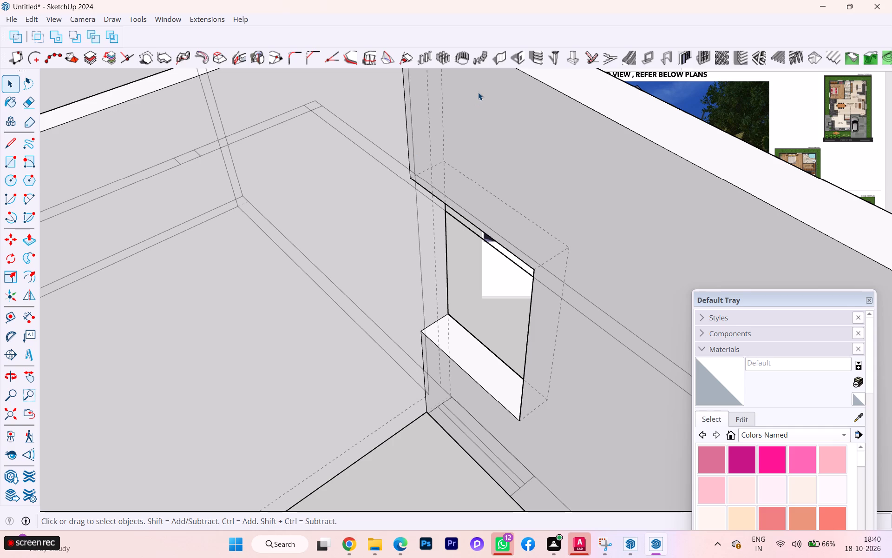
Cut a 2' wide by 4' high opening in the partition wall at a vertical distance of 3', adjoining the corner window opening.
click(524, 55)
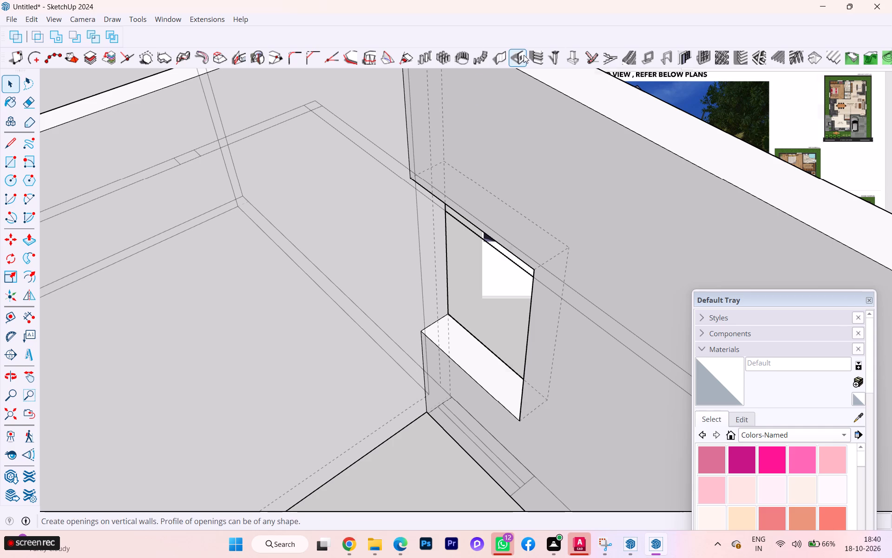
drag(607, 245, 587, 246)
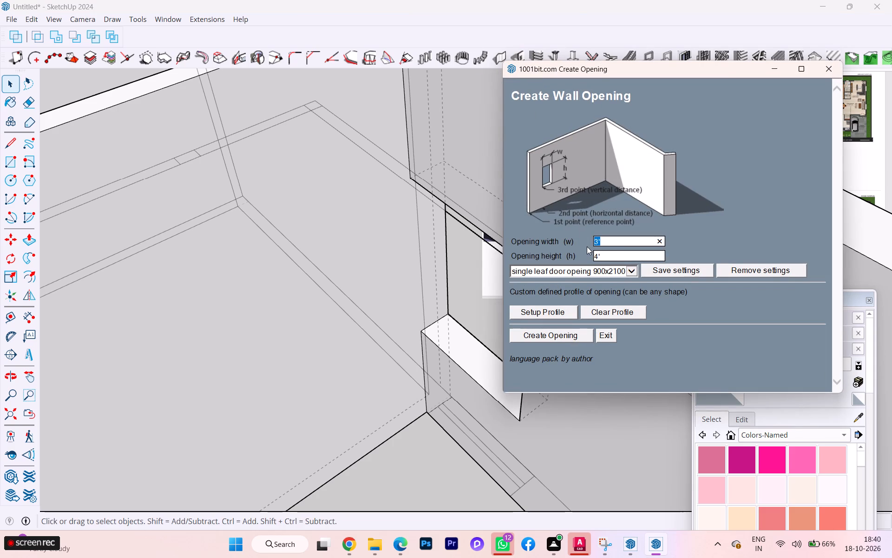
text(2')
click(538, 332)
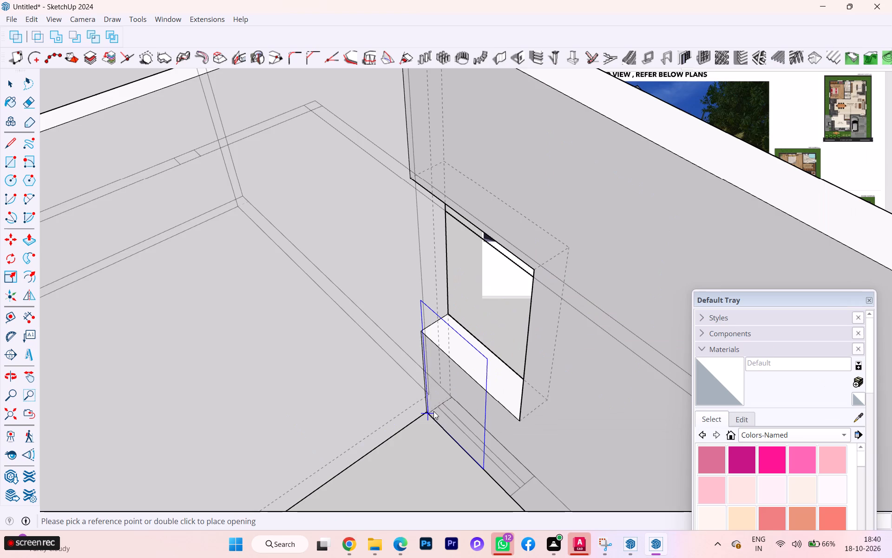
scroll(433, 412, up, 1)
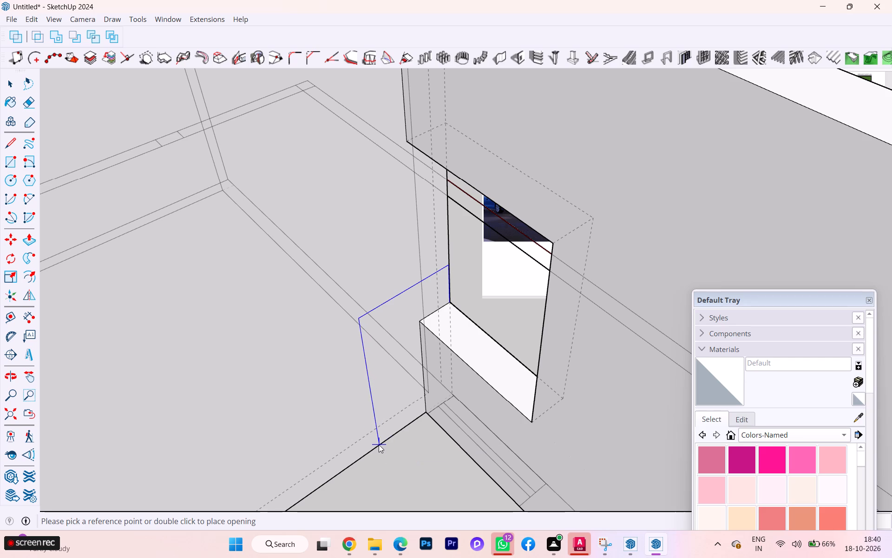
click(379, 445)
click(378, 443)
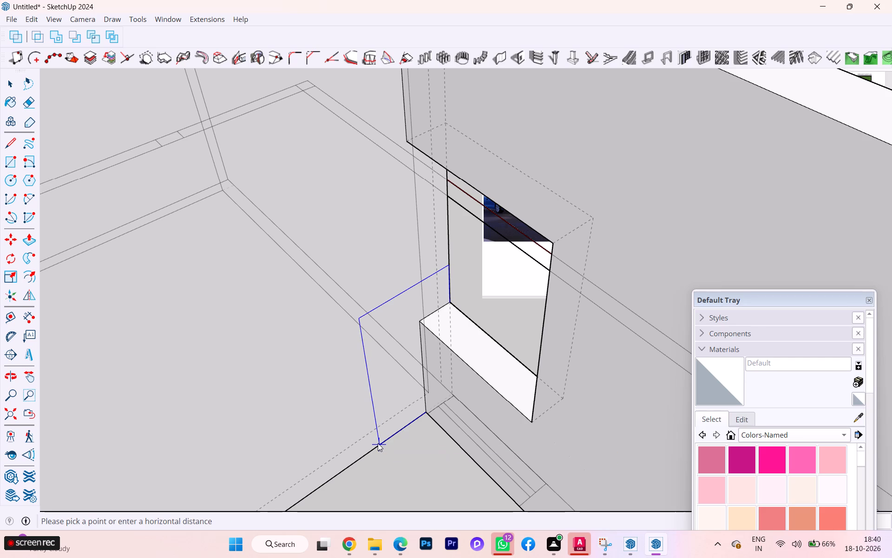
key(2)
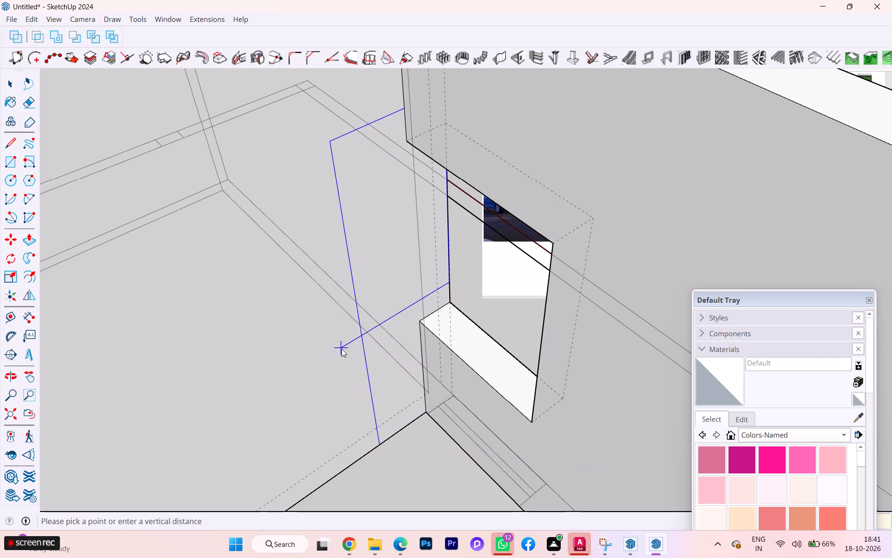
key(BackSpace)
key(BackSpace)
key(3)
key(apostrophe)
key(Return)
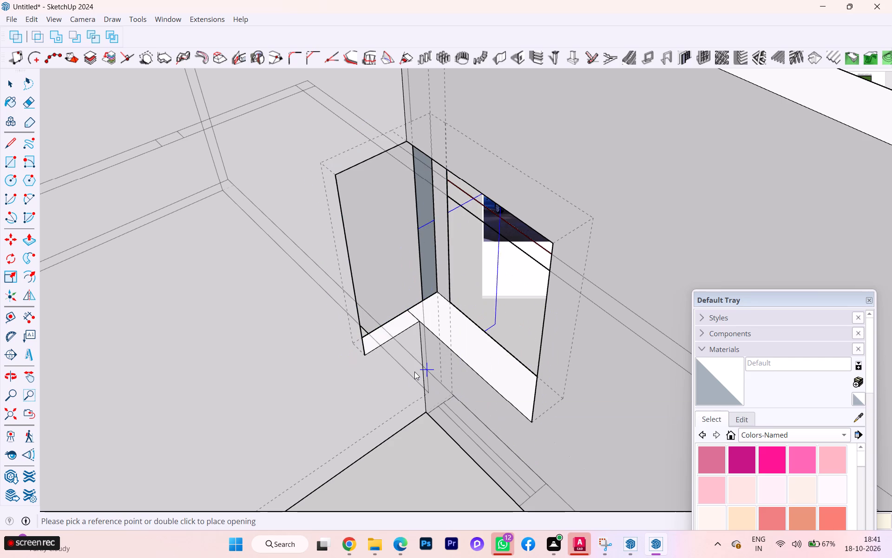
key(space)
Examine the joined openings at the partition corner from above and from both rooms.
scroll(414, 366, down, 9)
middle_drag(399, 354, 636, 359)
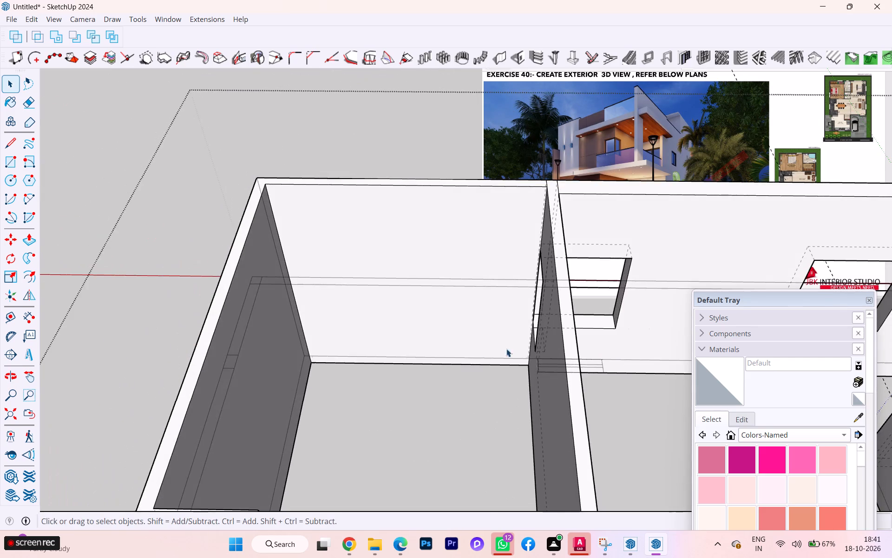
scroll(483, 349, up, 2)
scroll(480, 349, down, 1)
scroll(480, 349, up, 1)
middle_drag(533, 372, 768, 375)
scroll(627, 378, down, 1)
scroll(538, 245, up, 7)
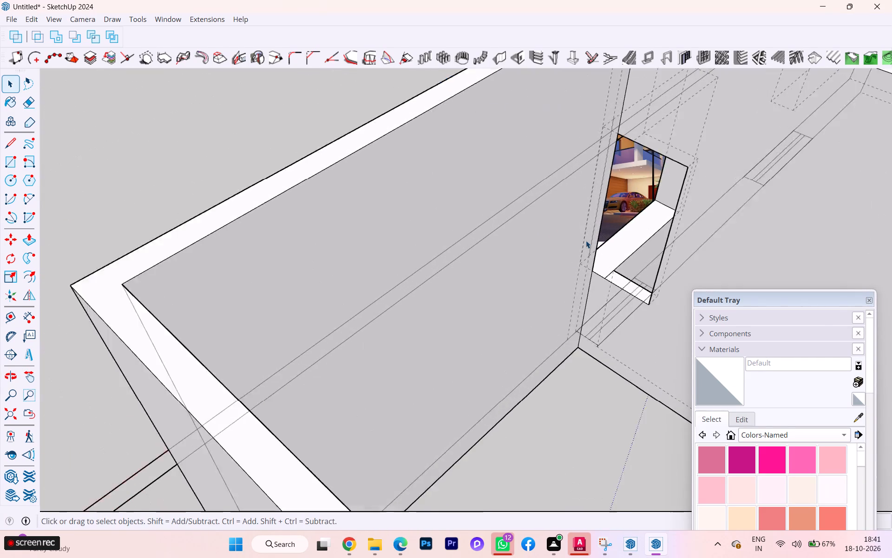
scroll(586, 240, up, 6)
scroll(614, 272, down, 1)
middle_drag(611, 276, 269, 316)
scroll(366, 310, up, 2)
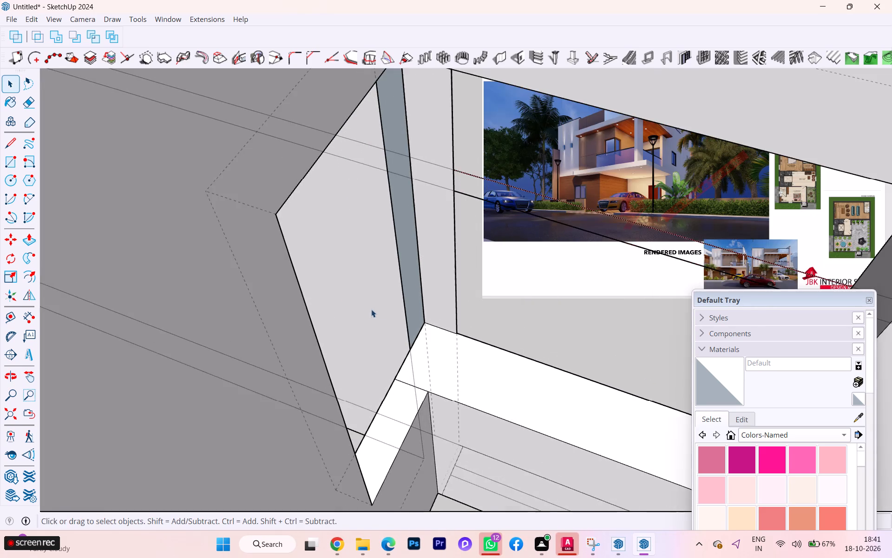
scroll(371, 309, up, 3)
scroll(390, 312, down, 1)
scroll(391, 312, up, 1)
scroll(413, 312, down, 1)
middle_drag(409, 315, 339, 326)
scroll(374, 305, down, 3)
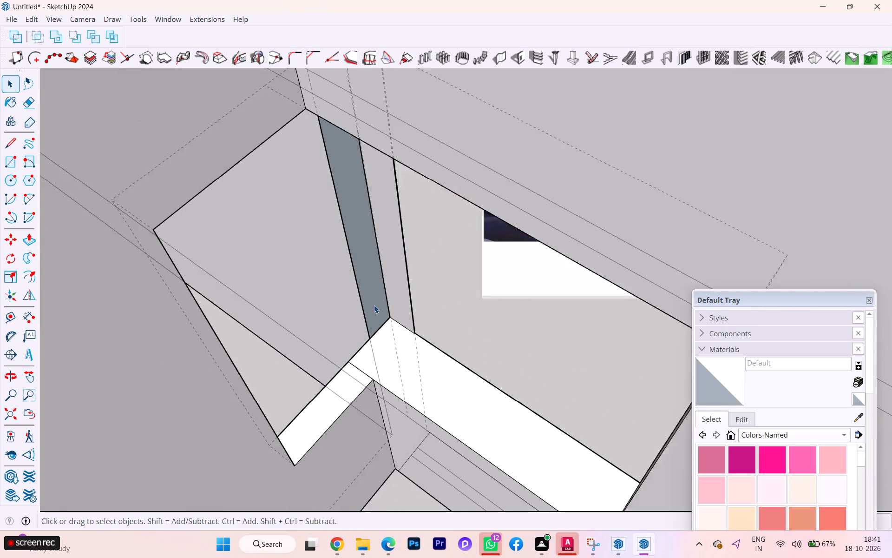
scroll(374, 305, down, 2)
scroll(374, 305, up, 1)
scroll(374, 305, down, 6)
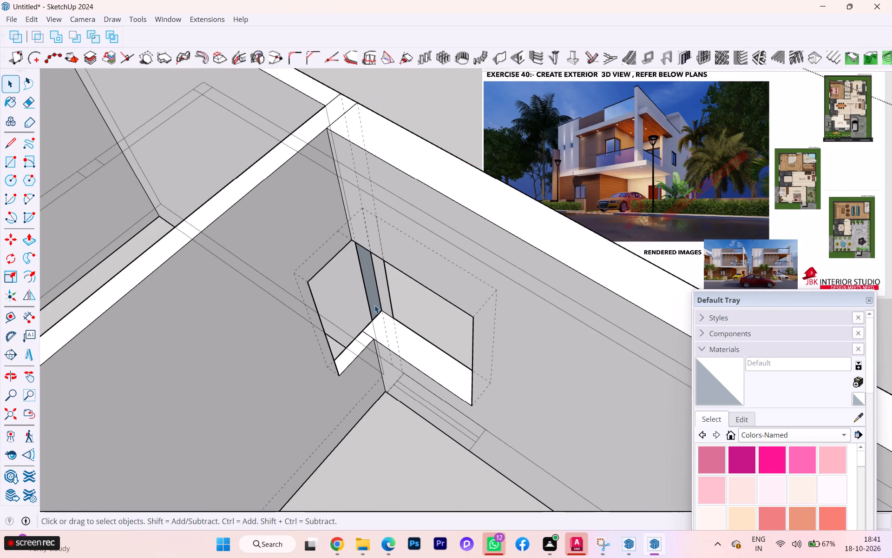
scroll(374, 306, up, 3)
scroll(380, 306, down, 1)
scroll(380, 306, up, 4)
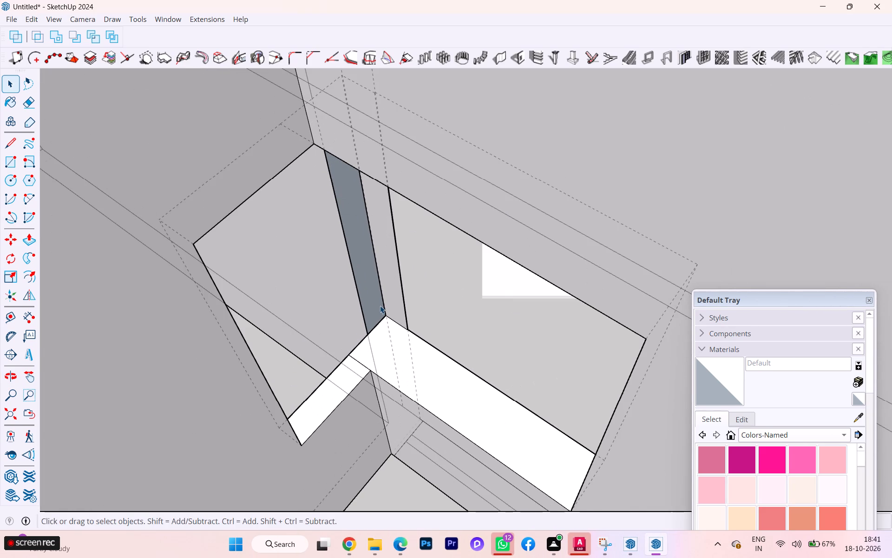
middle_drag(380, 305, 348, 309)
scroll(348, 309, down, 3)
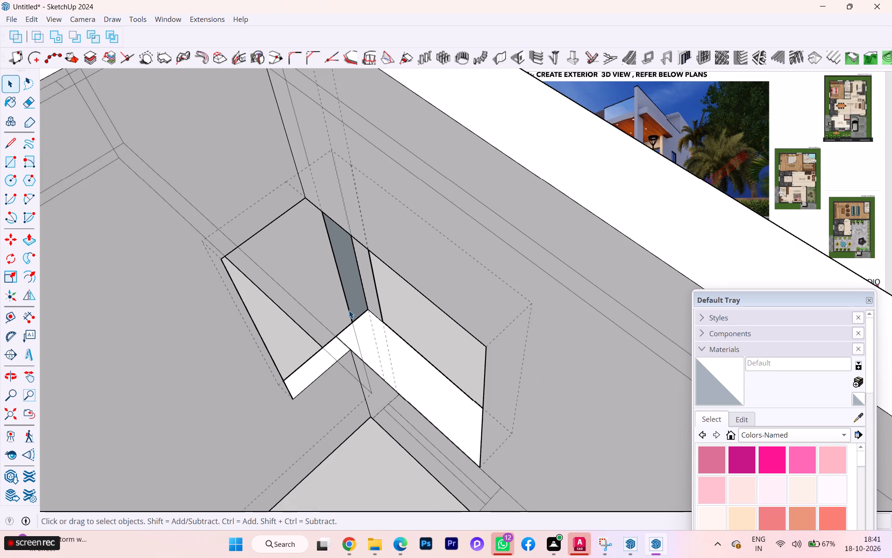
Turn off the dashed display of hidden back edges.
click(349, 310)
key(k)
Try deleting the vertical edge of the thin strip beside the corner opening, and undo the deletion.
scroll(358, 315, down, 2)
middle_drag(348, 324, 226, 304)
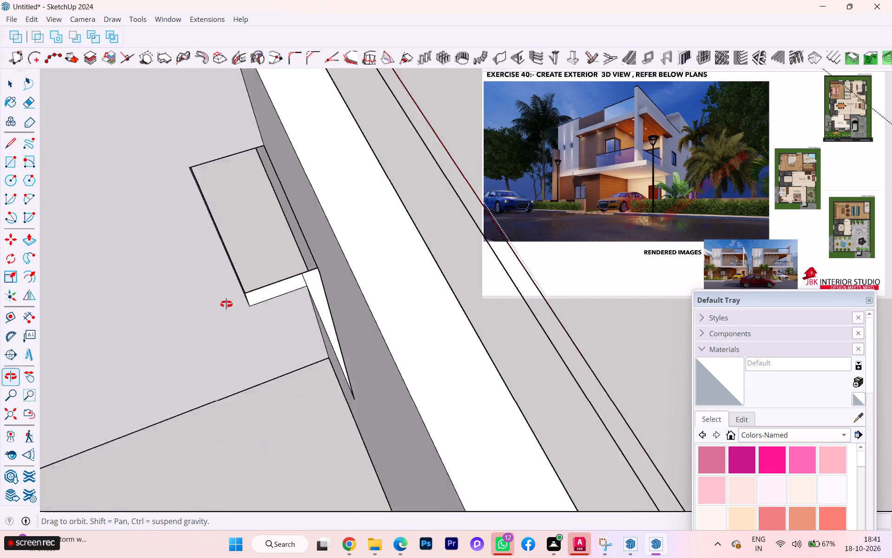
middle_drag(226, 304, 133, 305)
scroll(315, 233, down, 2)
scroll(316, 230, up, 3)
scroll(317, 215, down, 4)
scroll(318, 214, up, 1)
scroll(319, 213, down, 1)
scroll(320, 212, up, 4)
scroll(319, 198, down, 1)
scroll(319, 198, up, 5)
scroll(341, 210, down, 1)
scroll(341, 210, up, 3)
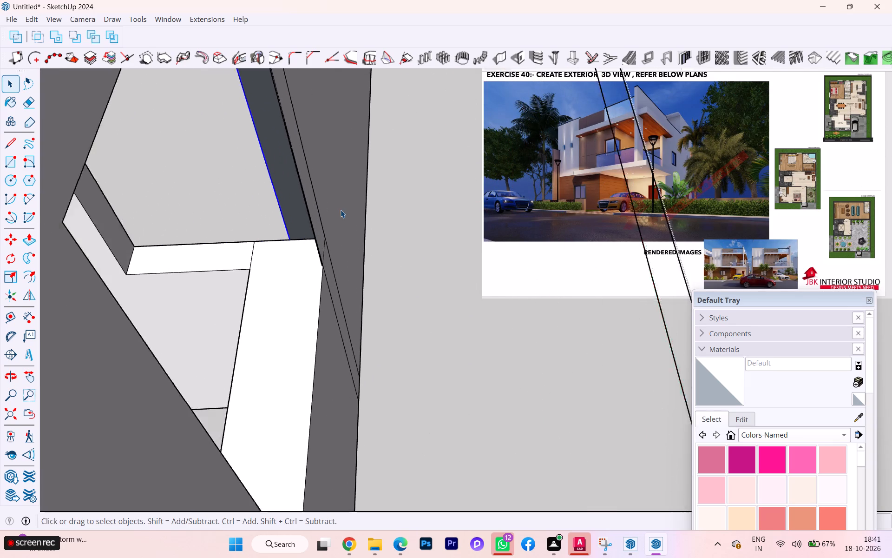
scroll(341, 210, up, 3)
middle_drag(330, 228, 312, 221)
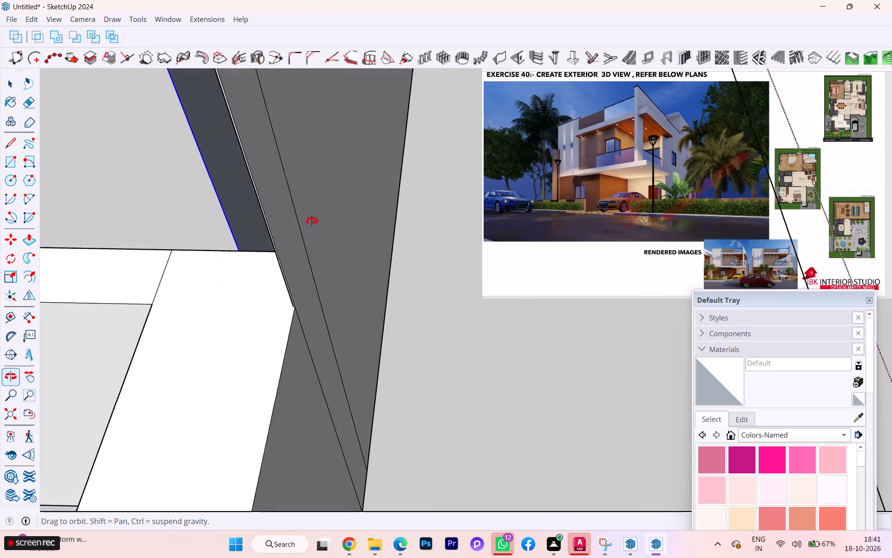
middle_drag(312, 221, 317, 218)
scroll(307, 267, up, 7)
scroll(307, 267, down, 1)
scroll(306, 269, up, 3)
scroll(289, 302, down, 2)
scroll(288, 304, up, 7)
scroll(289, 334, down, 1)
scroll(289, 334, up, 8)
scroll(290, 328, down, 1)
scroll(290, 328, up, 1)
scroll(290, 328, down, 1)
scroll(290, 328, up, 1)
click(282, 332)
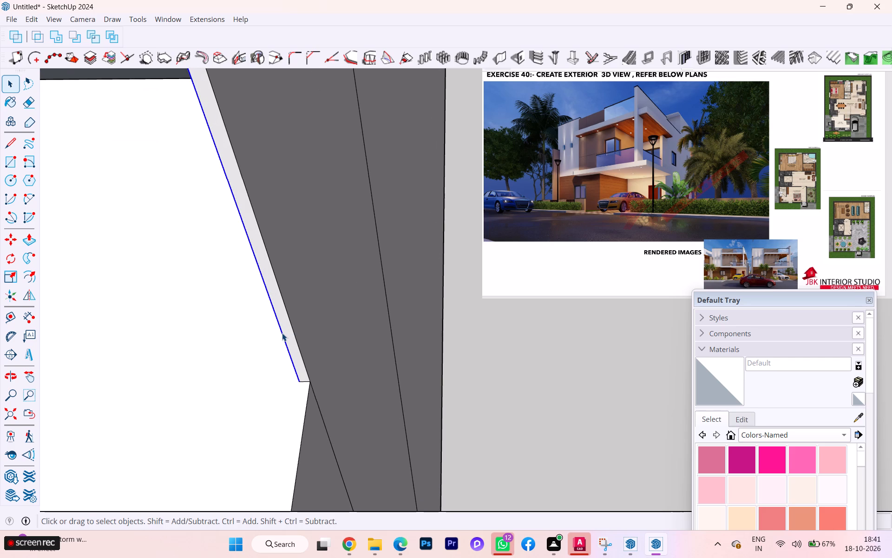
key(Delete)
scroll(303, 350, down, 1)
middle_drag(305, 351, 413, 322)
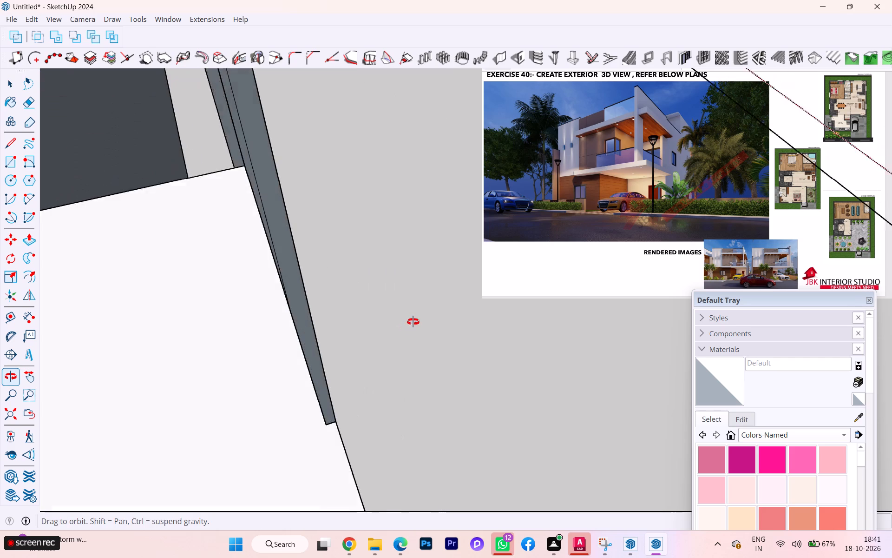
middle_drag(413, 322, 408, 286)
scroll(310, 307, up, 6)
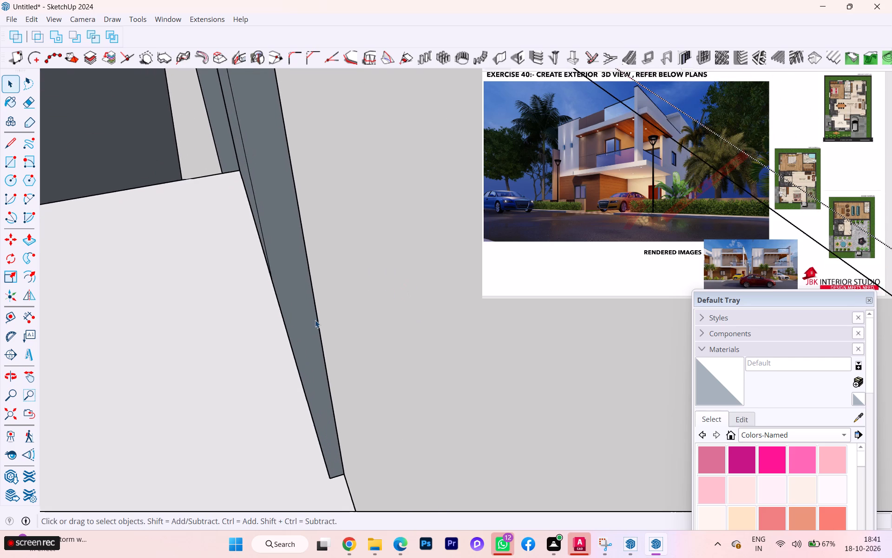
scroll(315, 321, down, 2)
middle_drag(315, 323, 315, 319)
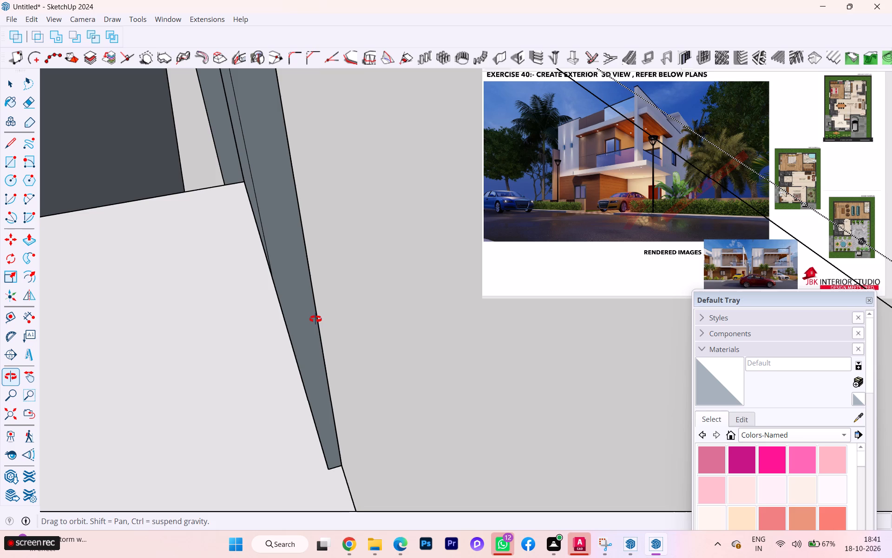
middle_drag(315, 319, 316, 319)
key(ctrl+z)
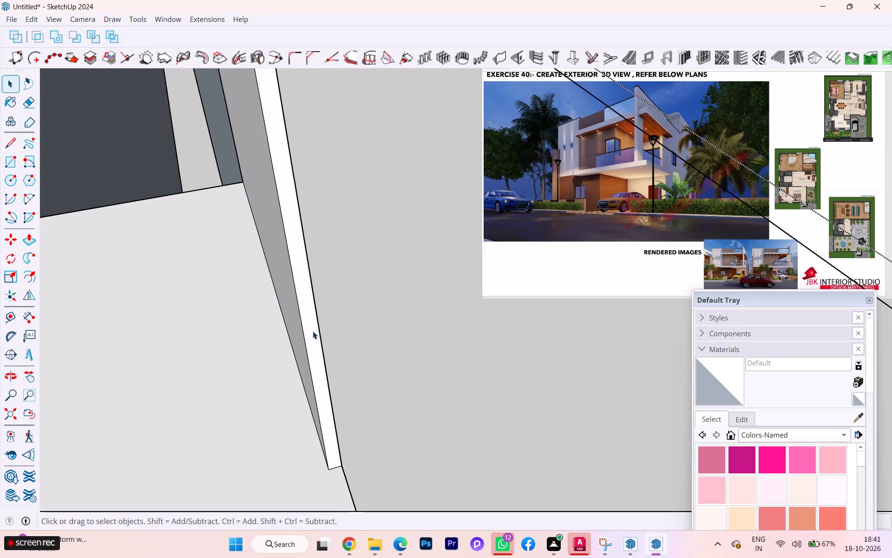
Erase the short leftover line across the sill at the inner corner of the joined openings.
scroll(310, 333, down, 1)
middle_drag(310, 334, 355, 322)
scroll(405, 292, down, 1)
scroll(407, 292, up, 1)
scroll(407, 292, down, 4)
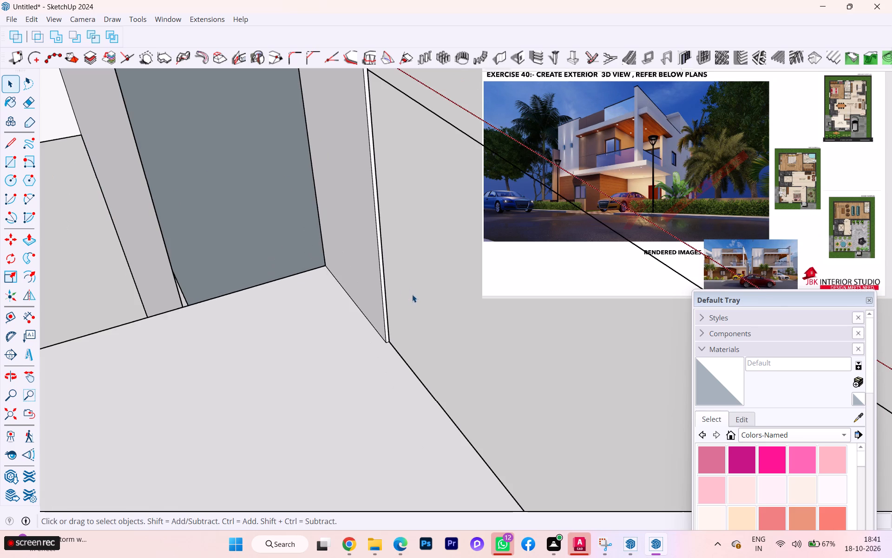
scroll(256, 296, up, 7)
scroll(197, 288, down, 5)
scroll(206, 286, up, 1)
scroll(230, 276, down, 1)
scroll(241, 269, up, 1)
scroll(254, 256, down, 2)
scroll(255, 255, up, 4)
scroll(255, 255, down, 5)
scroll(297, 222, down, 1)
scroll(300, 222, up, 2)
scroll(306, 221, down, 2)
scroll(321, 220, up, 1)
scroll(321, 220, down, 2)
scroll(269, 306, down, 4)
scroll(414, 260, down, 1)
scroll(414, 260, up, 1)
scroll(414, 260, down, 3)
scroll(414, 260, up, 1)
scroll(414, 260, down, 5)
middle_drag(412, 266, 428, 272)
scroll(428, 272, down, 1)
middle_drag(428, 272, 465, 289)
scroll(412, 312, up, 4)
scroll(411, 312, down, 1)
scroll(411, 312, up, 5)
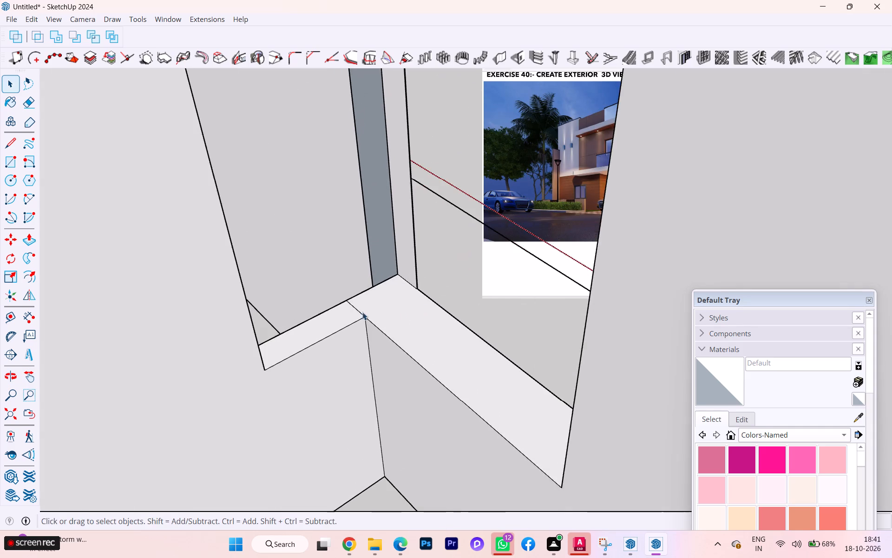
scroll(362, 312, up, 3)
key(e)
scroll(361, 311, up, 5)
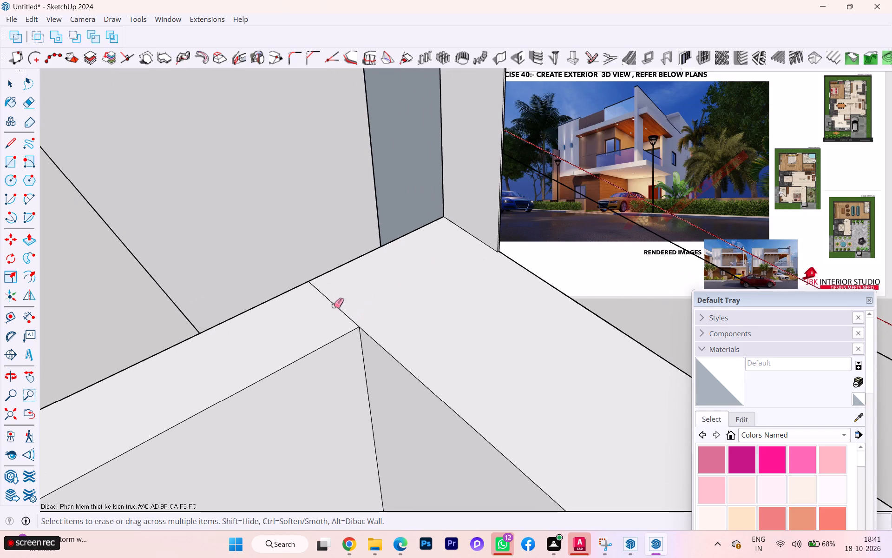
click(334, 306)
Erase the two vertical guide lines running down the exterior wall face beside the window opening to the bottom edge.
scroll(337, 299, down, 5)
scroll(342, 302, up, 1)
scroll(342, 302, down, 6)
scroll(364, 287, up, 1)
scroll(365, 286, down, 1)
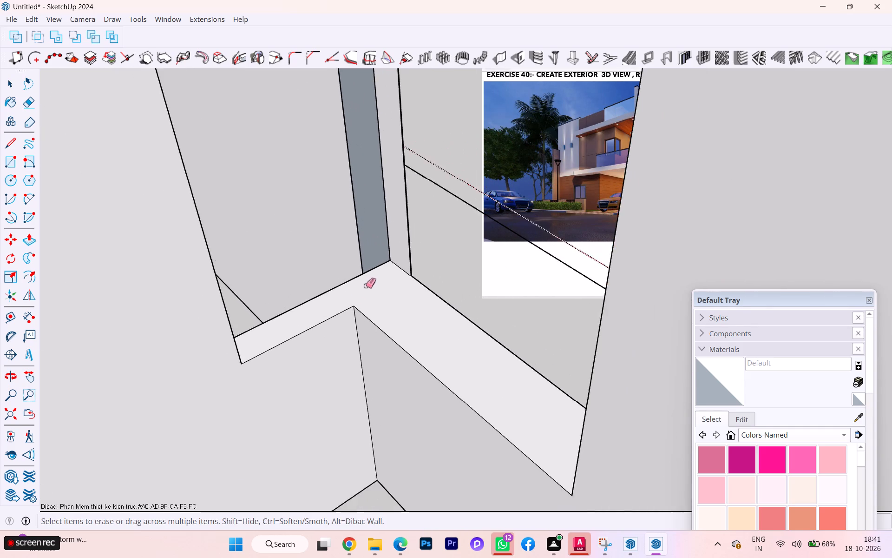
middle_drag(376, 289, 495, 322)
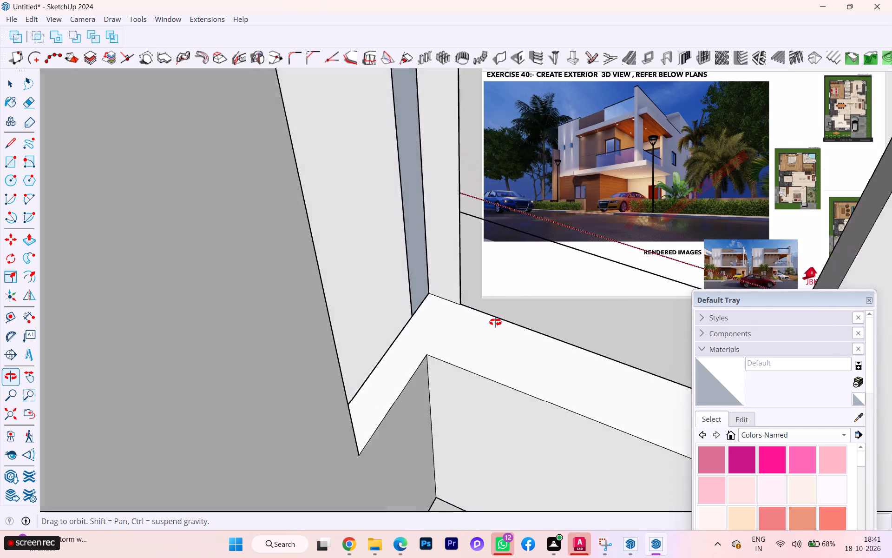
middle_drag(495, 322, 0, 294)
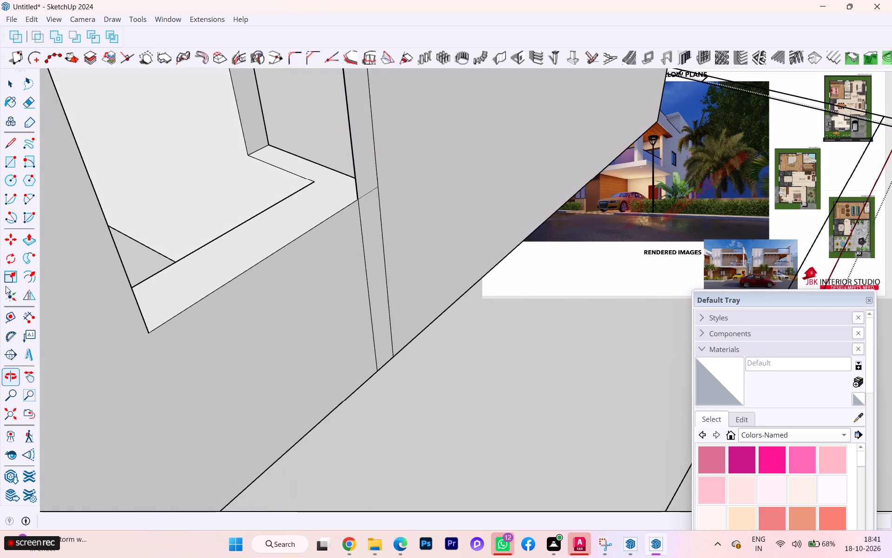
scroll(299, 214, up, 4)
click(381, 219)
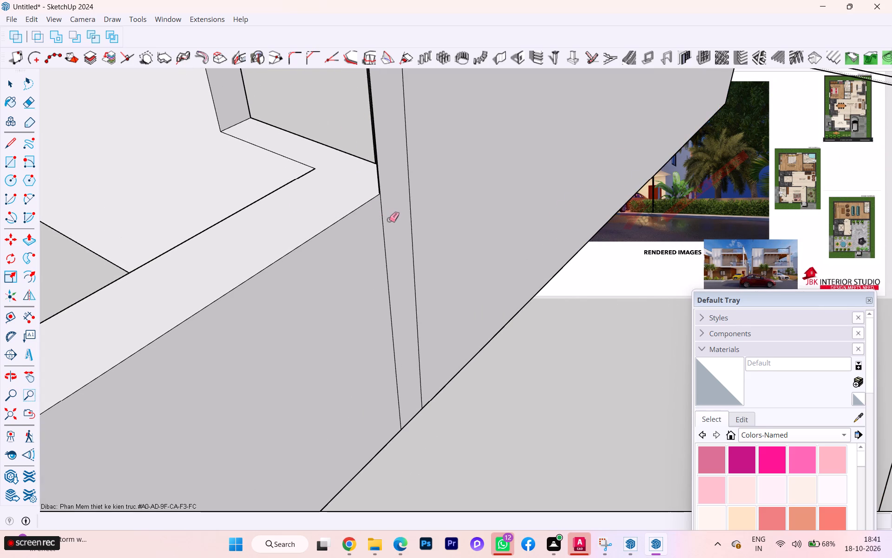
click(389, 219)
click(383, 230)
click(412, 216)
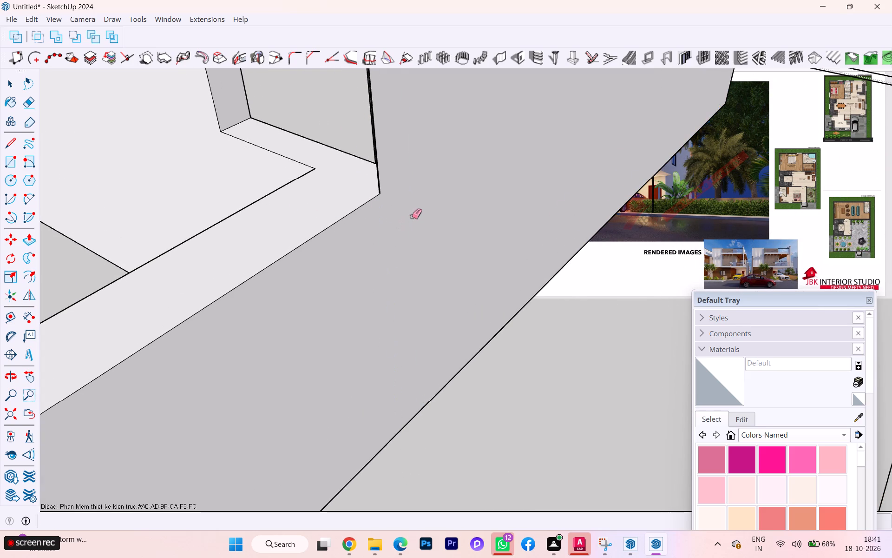
Examine the thin strip along the window opening's vertical edge at the exterior wall face.
scroll(412, 230, up, 1)
scroll(412, 233, down, 3)
scroll(388, 186, up, 7)
scroll(383, 179, down, 1)
scroll(383, 179, up, 7)
scroll(383, 180, down, 2)
scroll(383, 180, up, 8)
scroll(380, 186, down, 1)
scroll(380, 186, up, 4)
scroll(367, 199, down, 3)
scroll(363, 201, up, 1)
scroll(363, 202, down, 5)
scroll(362, 205, up, 1)
scroll(362, 205, down, 4)
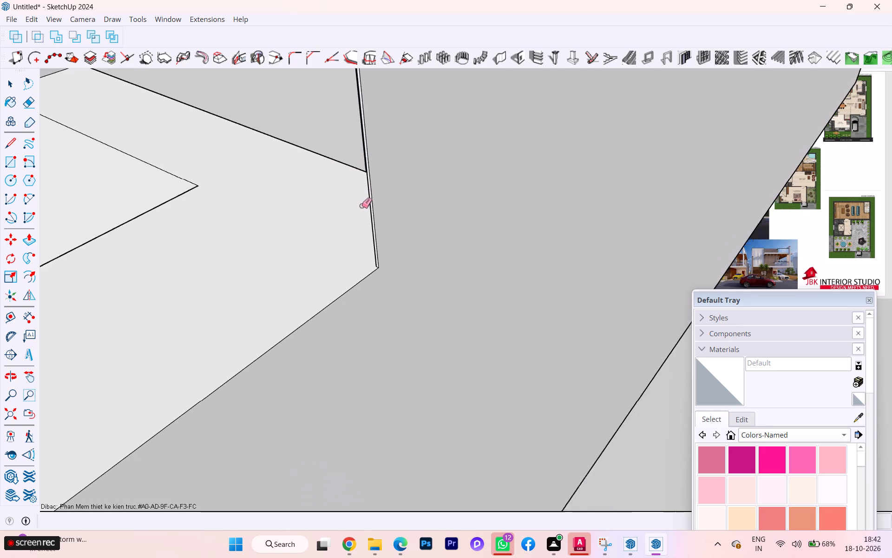
Examine the corner window opening from the exterior wall side and from inside the room.
scroll(361, 206, down, 4)
scroll(361, 208, up, 1)
scroll(361, 208, down, 4)
scroll(361, 208, up, 3)
scroll(382, 211, down, 8)
scroll(397, 207, up, 1)
scroll(397, 207, down, 3)
scroll(400, 205, up, 1)
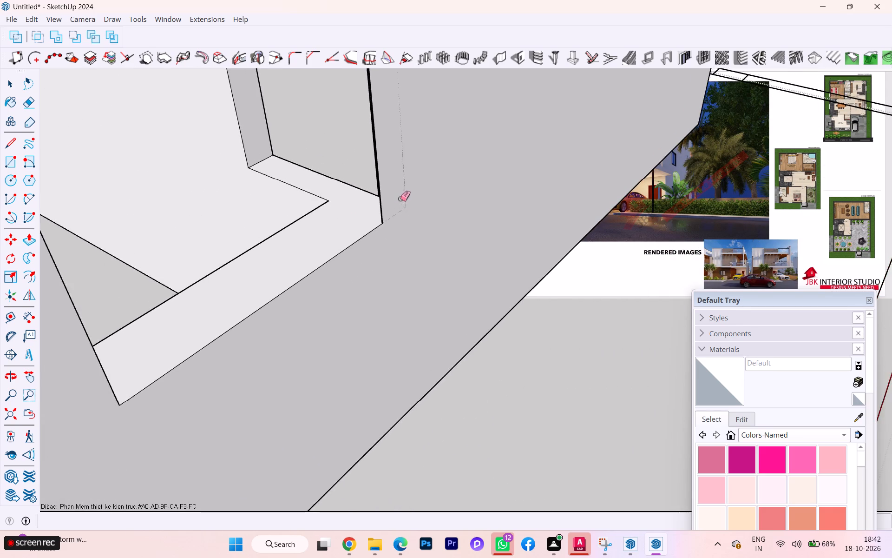
scroll(400, 199, down, 3)
scroll(400, 198, up, 1)
scroll(400, 198, down, 3)
scroll(400, 198, up, 1)
scroll(400, 198, down, 13)
middle_drag(369, 220, 416, 215)
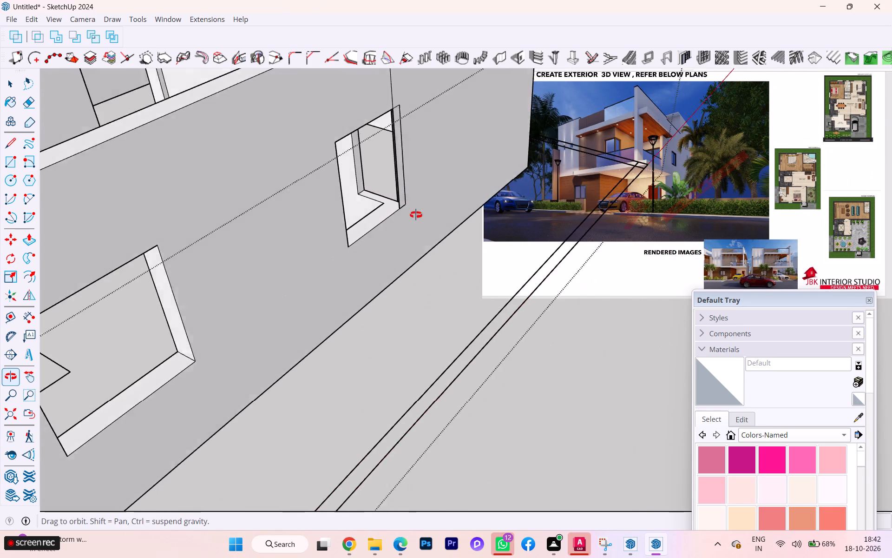
middle_drag(416, 215, 617, 204)
scroll(434, 213, down, 2)
scroll(459, 251, down, 2)
middle_drag(472, 250, 577, 279)
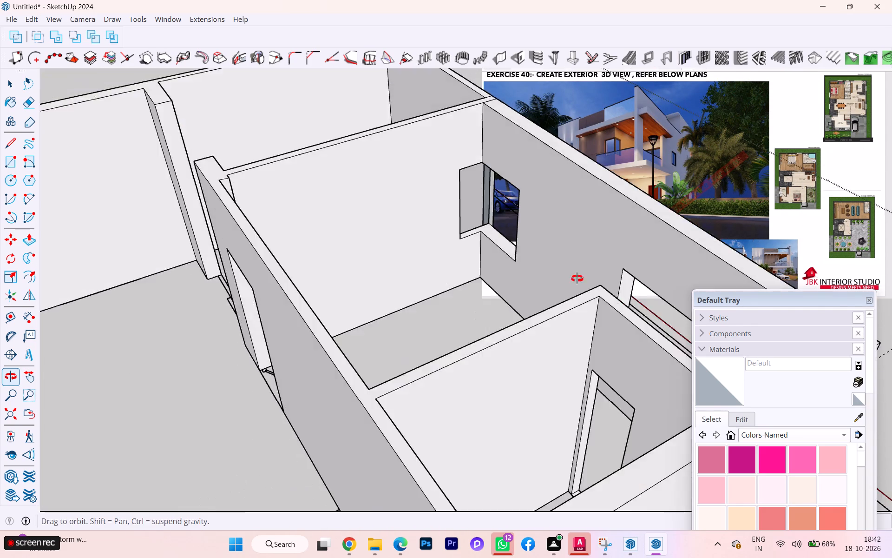
middle_drag(577, 279, 610, 290)
scroll(484, 228, up, 6)
scroll(484, 227, down, 7)
scroll(480, 240, up, 1)
scroll(480, 240, down, 3)
key(space)
scroll(496, 244, up, 7)
scroll(501, 238, down, 2)
key(space)
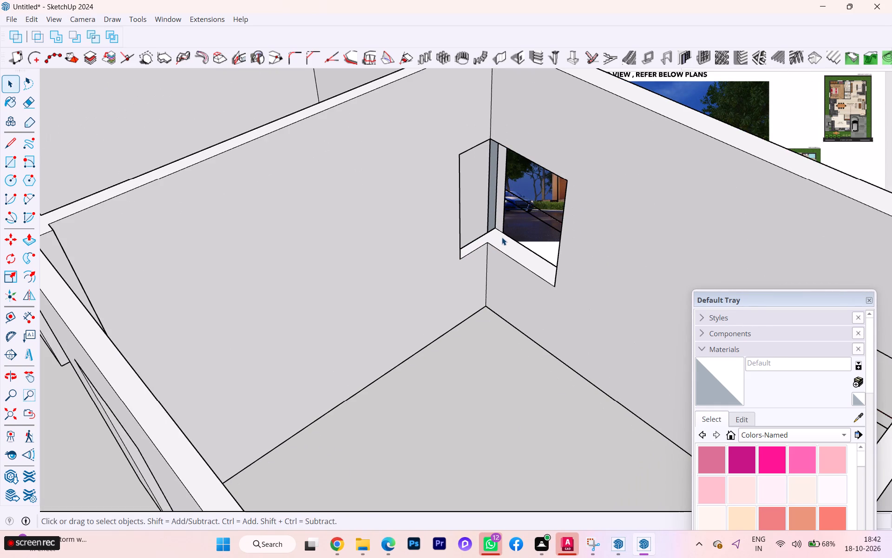
scroll(364, 224, down, 3)
scroll(361, 229, up, 1)
scroll(361, 229, down, 1)
scroll(361, 229, up, 1)
scroll(361, 233, down, 2)
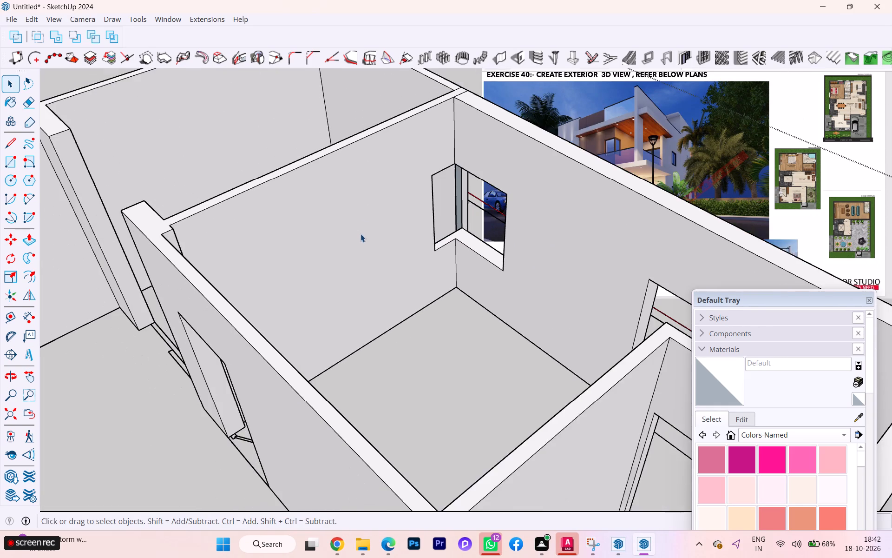
scroll(333, 240, down, 2)
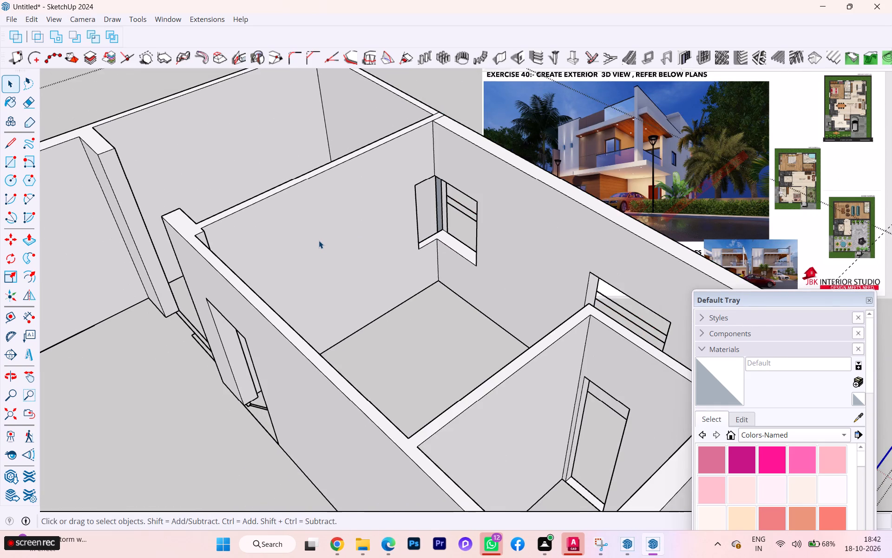
scroll(319, 240, down, 2)
scroll(431, 229, up, 6)
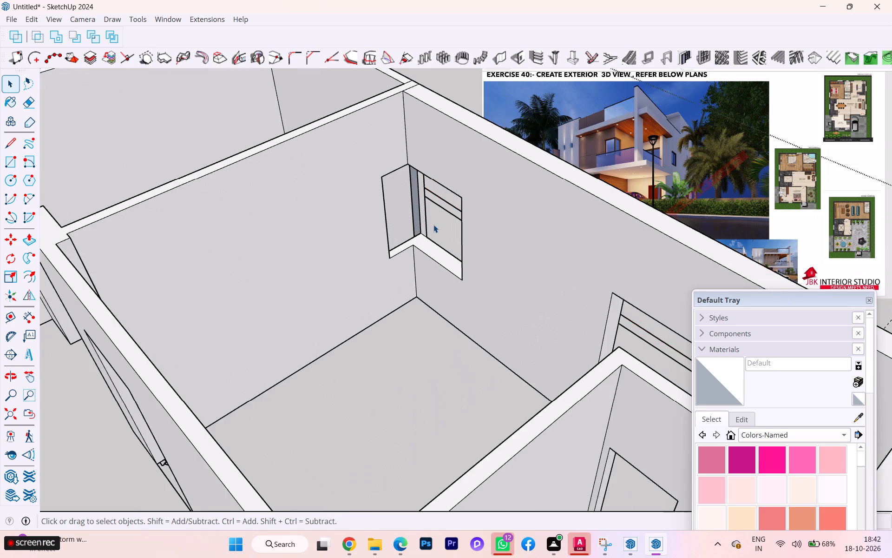
scroll(378, 235, down, 1)
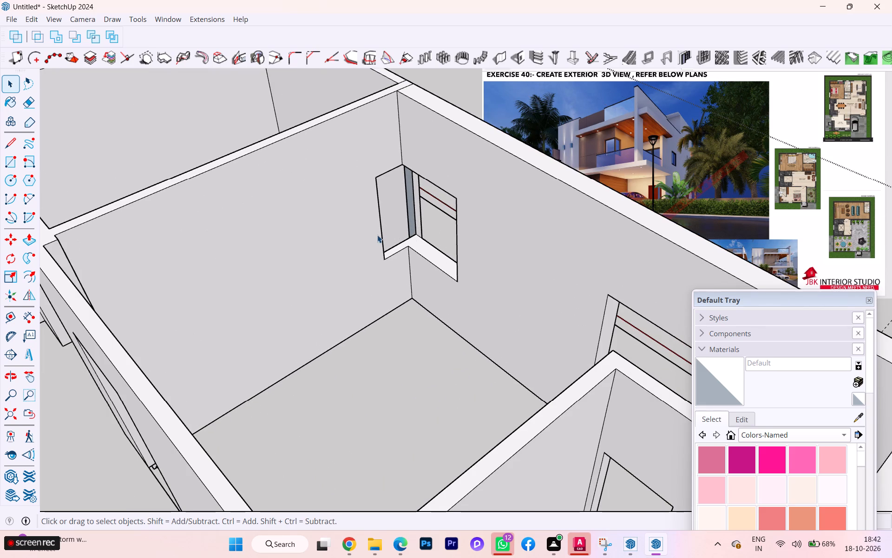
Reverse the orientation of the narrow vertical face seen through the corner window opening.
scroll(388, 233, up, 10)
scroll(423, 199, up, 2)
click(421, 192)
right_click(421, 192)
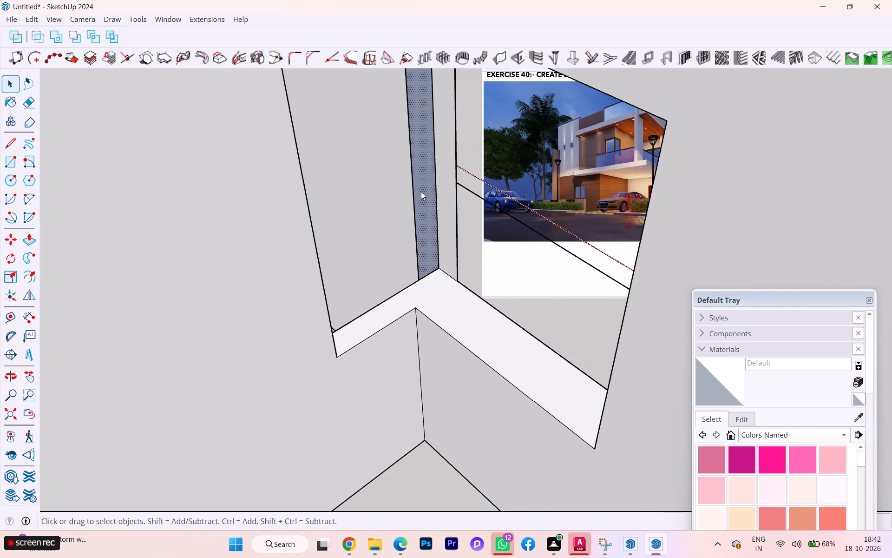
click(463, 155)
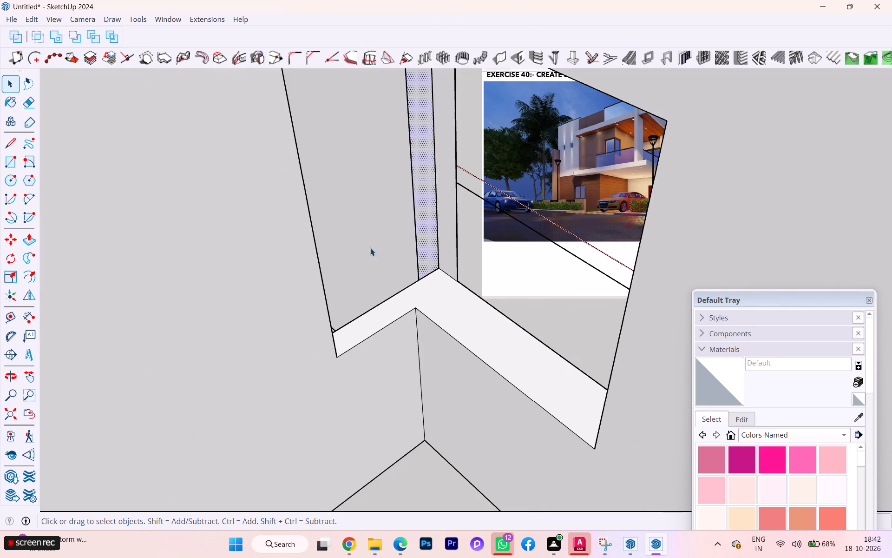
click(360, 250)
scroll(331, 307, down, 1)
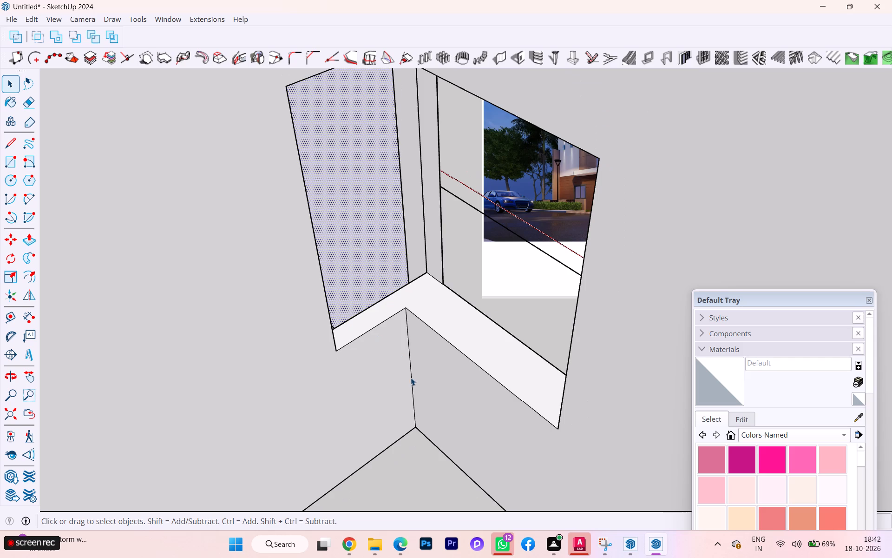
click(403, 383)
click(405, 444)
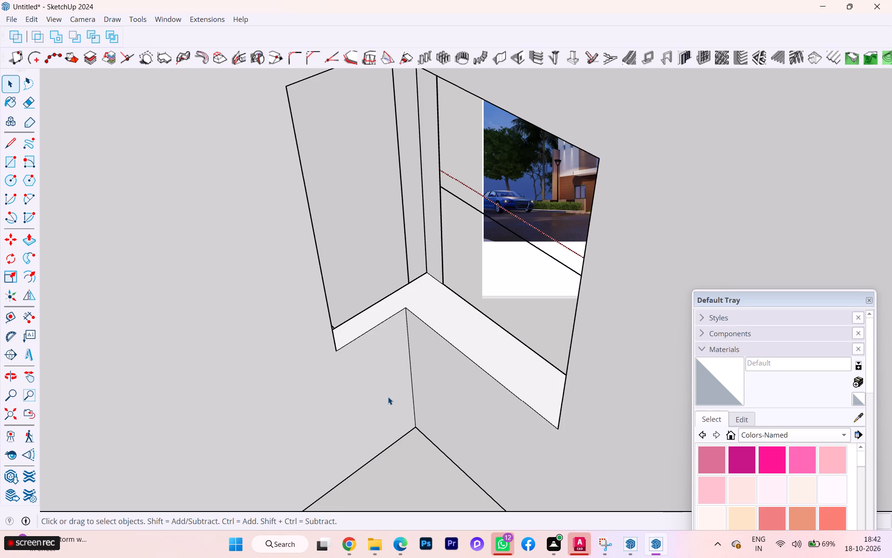
Erase the two short lines across the wall tops where the partition meets the exterior wall.
scroll(388, 397, down, 5)
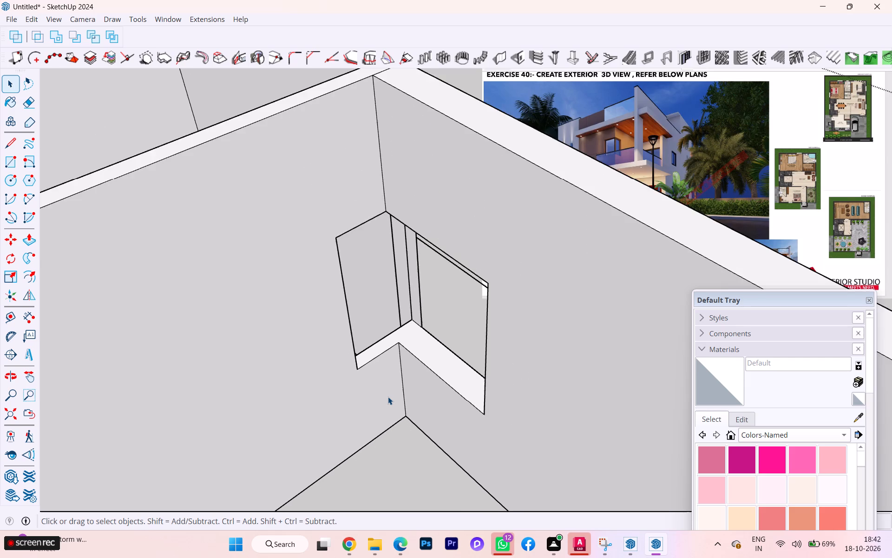
scroll(388, 397, down, 5)
scroll(289, 401, down, 2)
middle_drag(394, 376, 540, 386)
scroll(498, 315, up, 2)
key(e)
scroll(460, 250, up, 3)
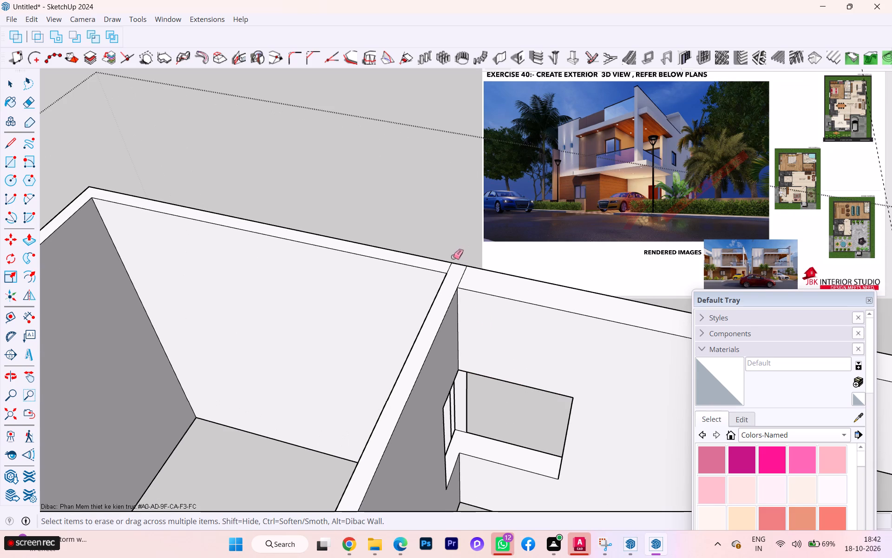
click(448, 267)
click(464, 276)
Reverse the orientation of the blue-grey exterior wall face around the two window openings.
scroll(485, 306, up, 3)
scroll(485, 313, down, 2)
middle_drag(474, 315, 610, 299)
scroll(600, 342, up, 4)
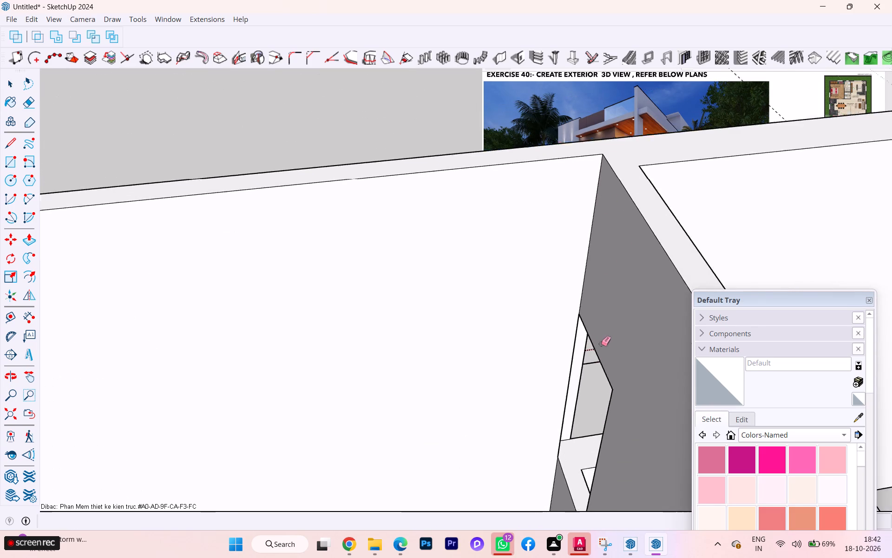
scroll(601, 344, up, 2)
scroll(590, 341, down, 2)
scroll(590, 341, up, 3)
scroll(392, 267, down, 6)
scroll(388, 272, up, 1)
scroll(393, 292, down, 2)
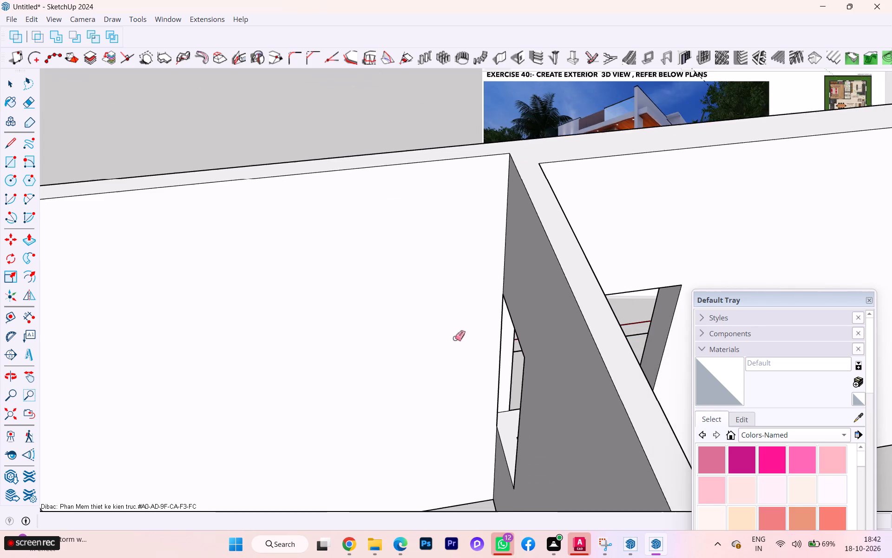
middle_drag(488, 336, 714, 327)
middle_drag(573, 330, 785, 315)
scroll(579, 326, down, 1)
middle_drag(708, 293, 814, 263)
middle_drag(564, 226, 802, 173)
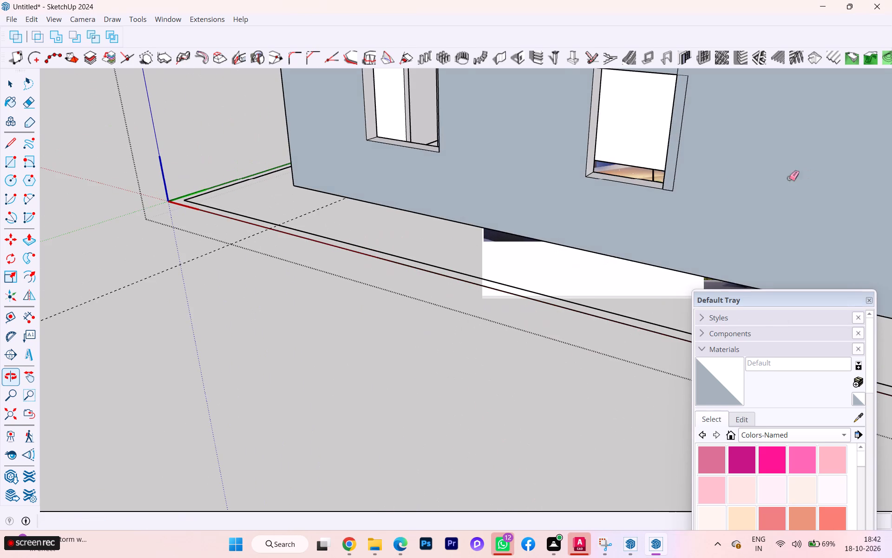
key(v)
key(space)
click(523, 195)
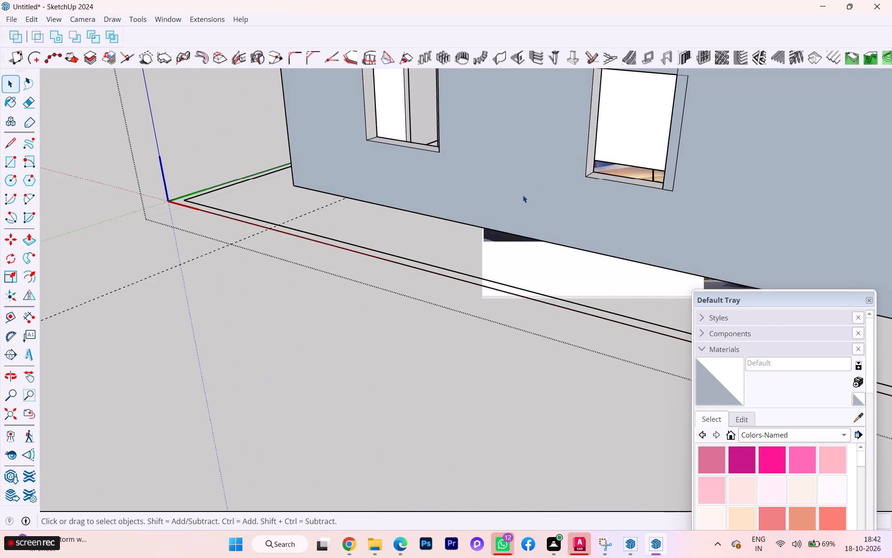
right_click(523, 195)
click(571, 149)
Examine the exterior walls and the corner opening's sill and inner strip from inside and outside.
scroll(517, 159, down, 1)
middle_drag(517, 159, 794, 170)
scroll(527, 130, down, 1)
middle_drag(528, 130, 767, 114)
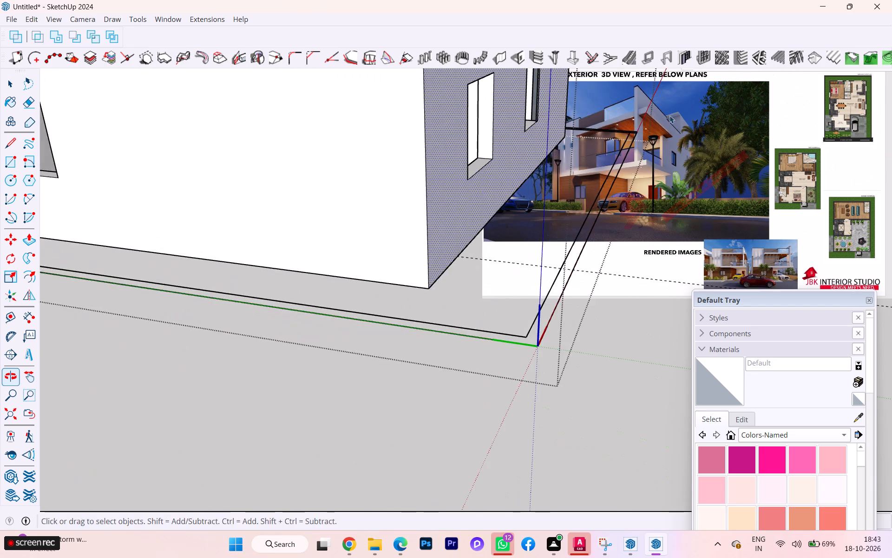
scroll(443, 143, down, 1)
middle_drag(447, 144, 695, 166)
scroll(449, 142, down, 3)
scroll(450, 149, up, 1)
scroll(444, 159, down, 2)
middle_drag(431, 168, 500, 249)
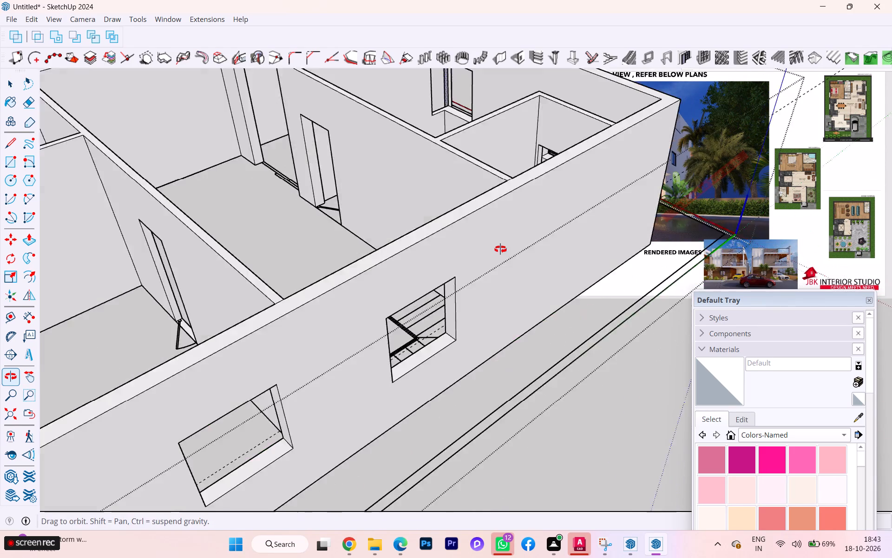
middle_drag(500, 249, 511, 327)
scroll(444, 72, up, 4)
scroll(444, 71, down, 1)
scroll(444, 71, up, 13)
scroll(426, 80, down, 2)
scroll(426, 80, up, 4)
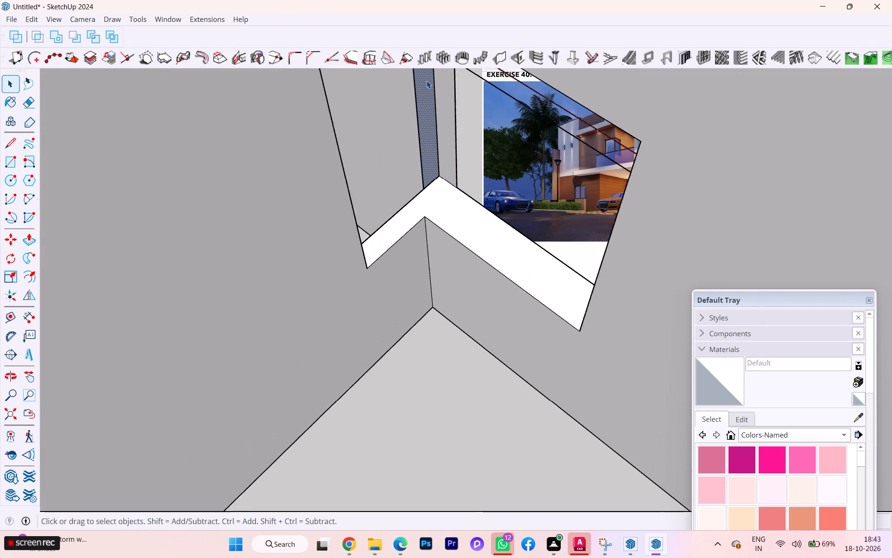
middle_drag(471, 131, 168, 169)
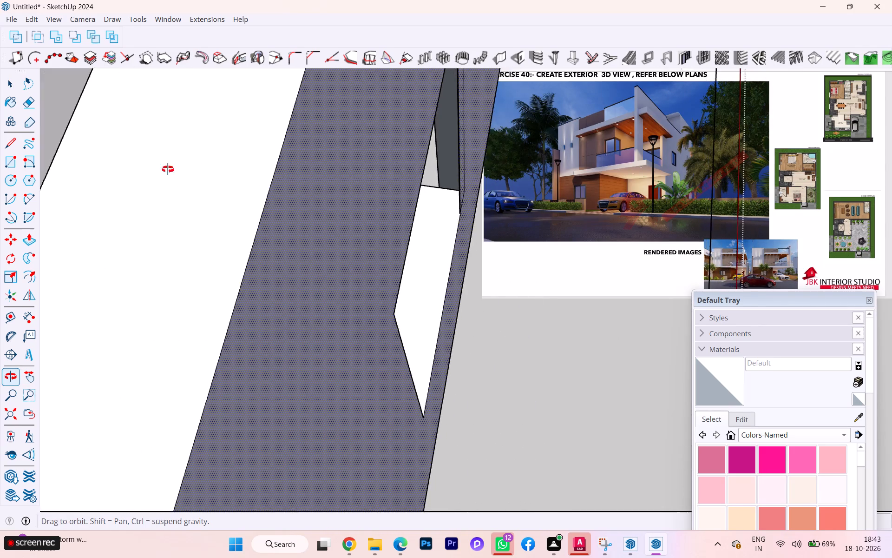
middle_drag(168, 169, 147, 169)
scroll(289, 156, up, 6)
scroll(293, 164, down, 2)
scroll(293, 164, up, 1)
scroll(293, 164, down, 1)
scroll(293, 164, up, 1)
scroll(293, 164, down, 2)
scroll(327, 128, up, 6)
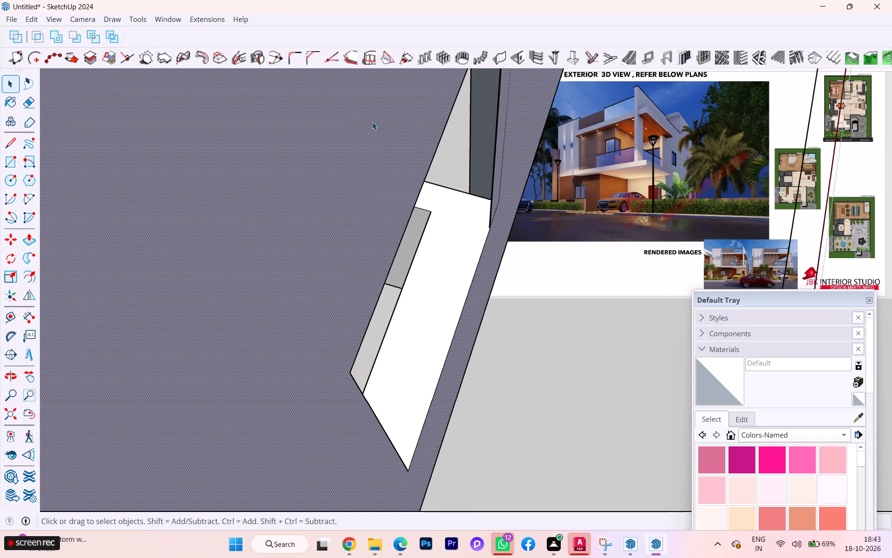
scroll(465, 137, up, 8)
scroll(509, 146, up, 4)
scroll(539, 192, down, 2)
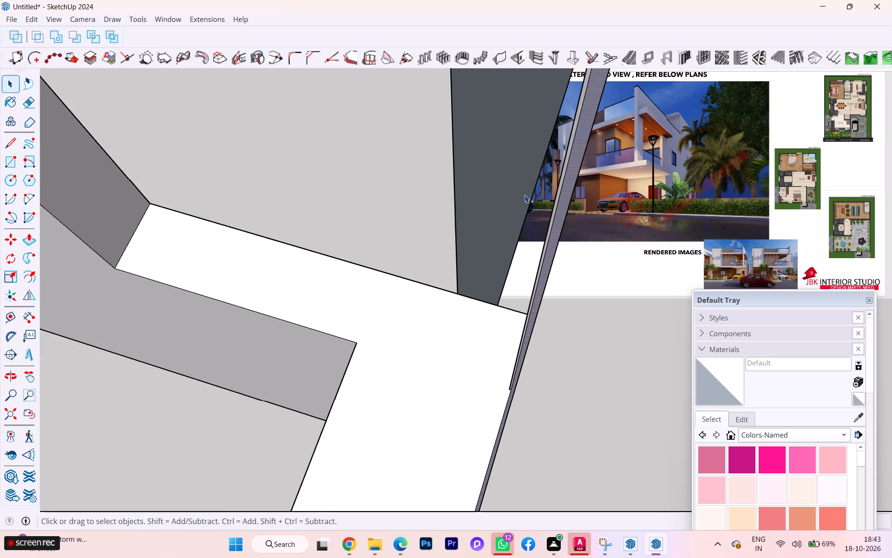
scroll(533, 201, down, 4)
Erase the vertical line on the exterior wall face running from the wall's top edge to the corner opening's top corner.
middle_drag(540, 208, 293, 89)
scroll(252, 108, down, 4)
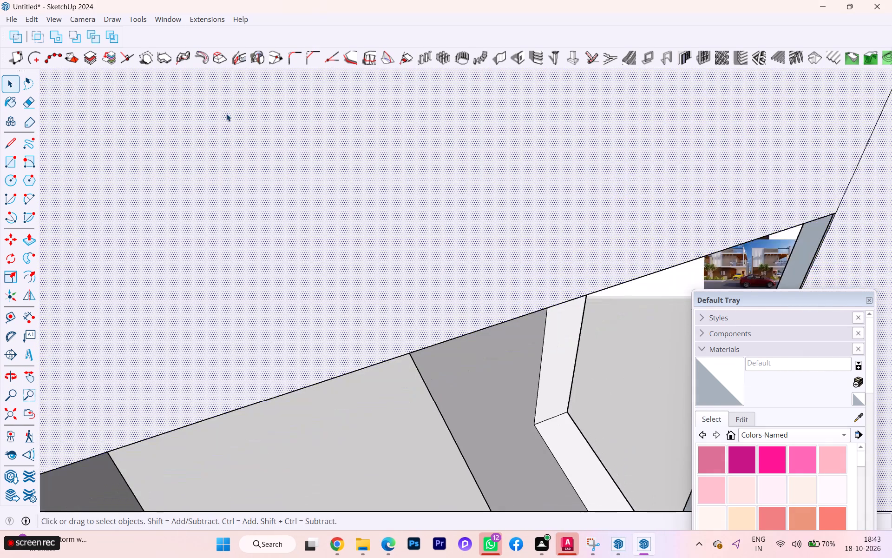
scroll(220, 114, down, 3)
scroll(217, 117, up, 3)
scroll(217, 118, down, 7)
scroll(200, 125, up, 1)
scroll(199, 126, down, 2)
scroll(199, 126, up, 1)
scroll(199, 126, down, 1)
scroll(199, 127, up, 2)
scroll(199, 128, down, 5)
scroll(207, 137, up, 1)
scroll(207, 137, down, 2)
scroll(232, 135, up, 1)
scroll(233, 135, down, 3)
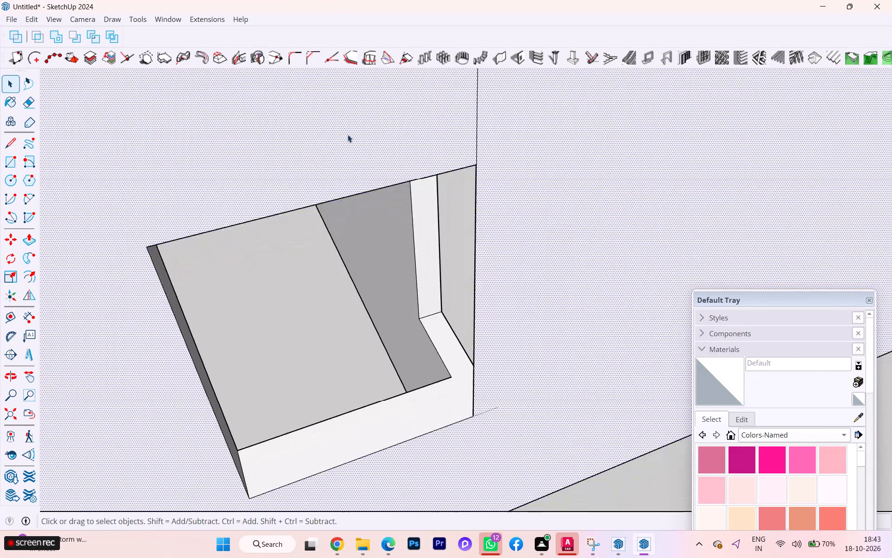
scroll(348, 134, down, 2)
middle_drag(355, 135, 382, 223)
scroll(403, 198, up, 1)
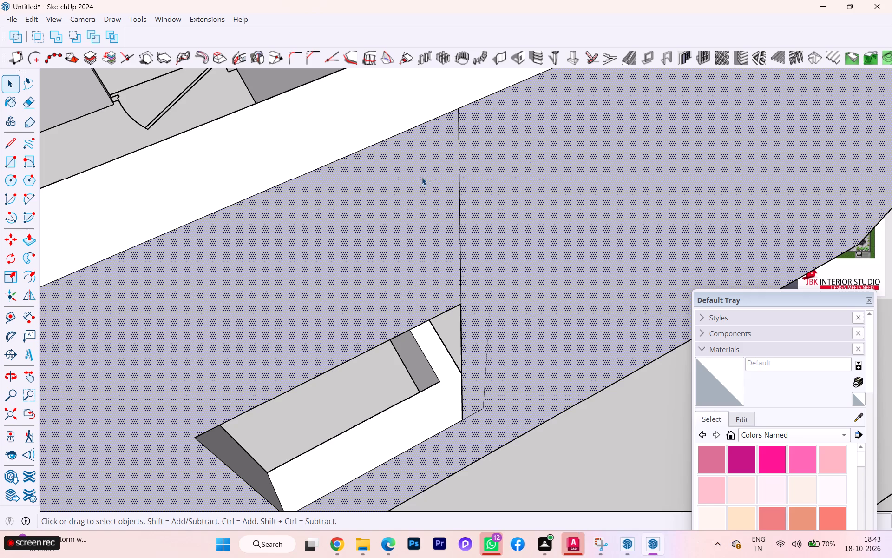
key(e)
click(460, 163)
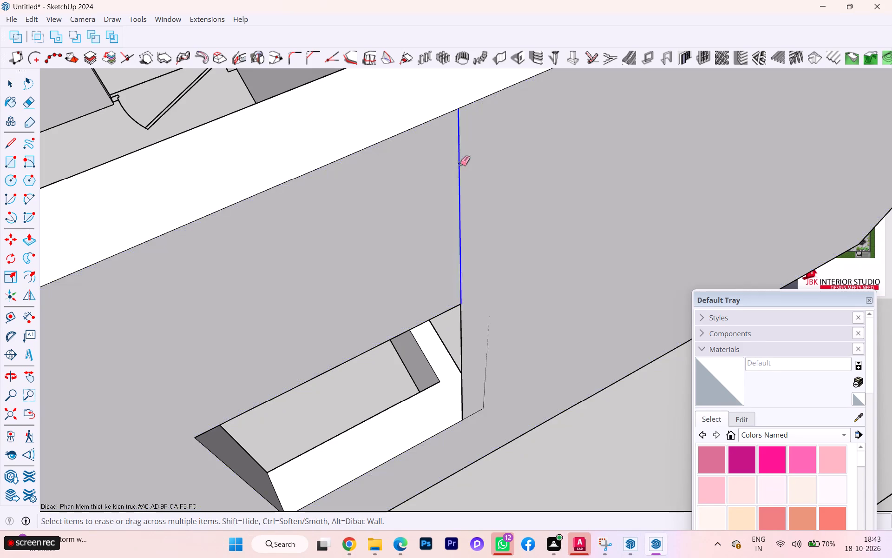
scroll(444, 169, down, 2)
key(space)
Inspect the exterior wall's two window openings from above, from the front and from underneath the floor.
scroll(353, 192, down, 2)
middle_drag(315, 184, 445, 160)
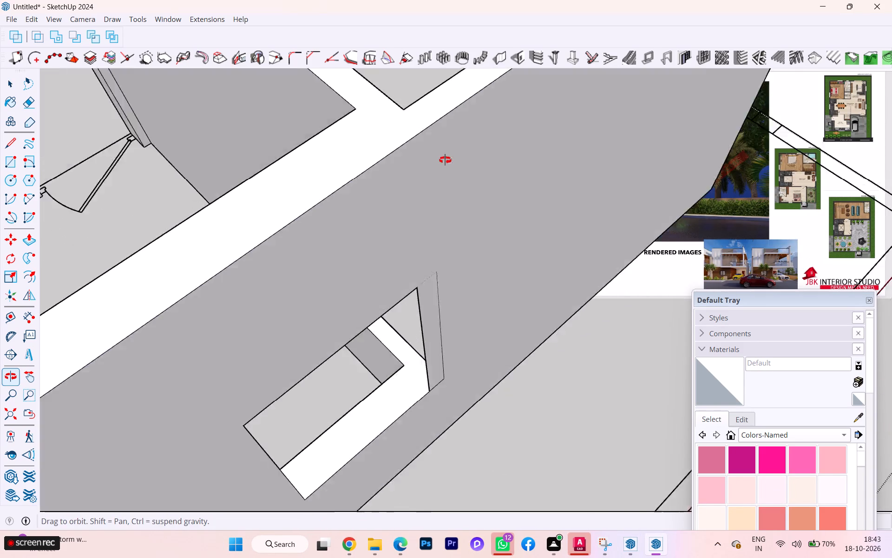
middle_drag(445, 160, 530, 106)
scroll(478, 136, down, 7)
scroll(424, 153, down, 2)
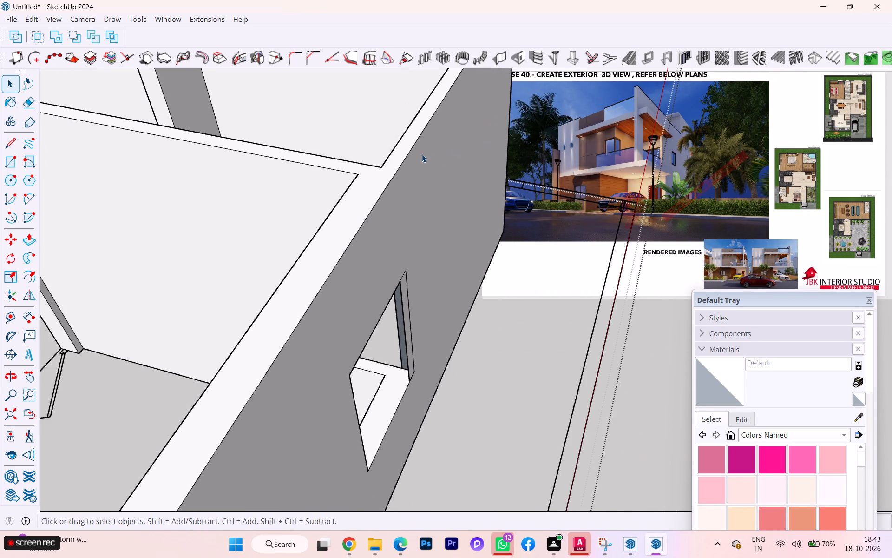
scroll(420, 153, down, 5)
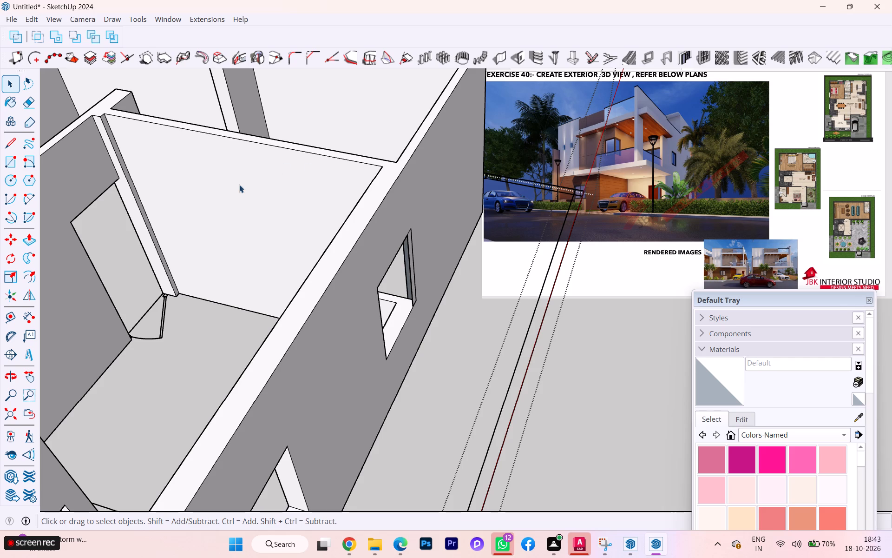
scroll(250, 200, down, 2)
middle_drag(388, 292, 85, 103)
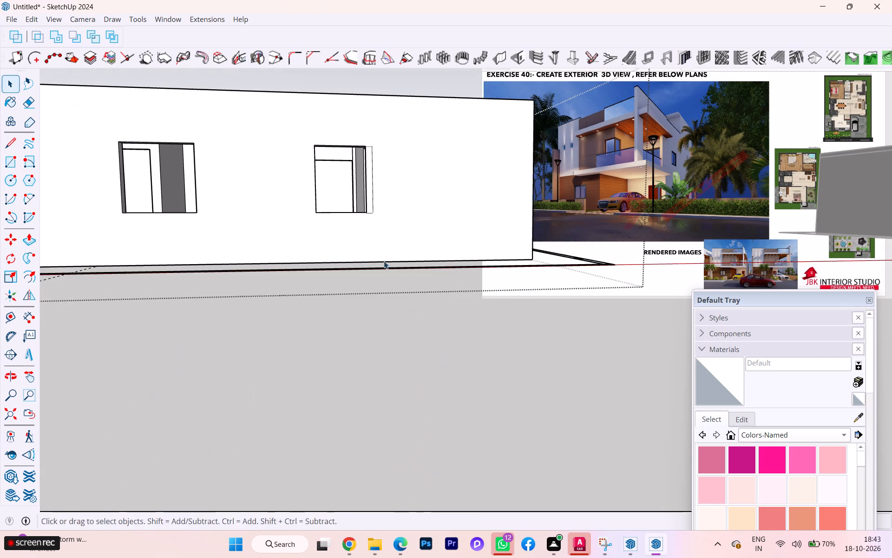
middle_drag(385, 260, 281, 33)
scroll(339, 187, up, 5)
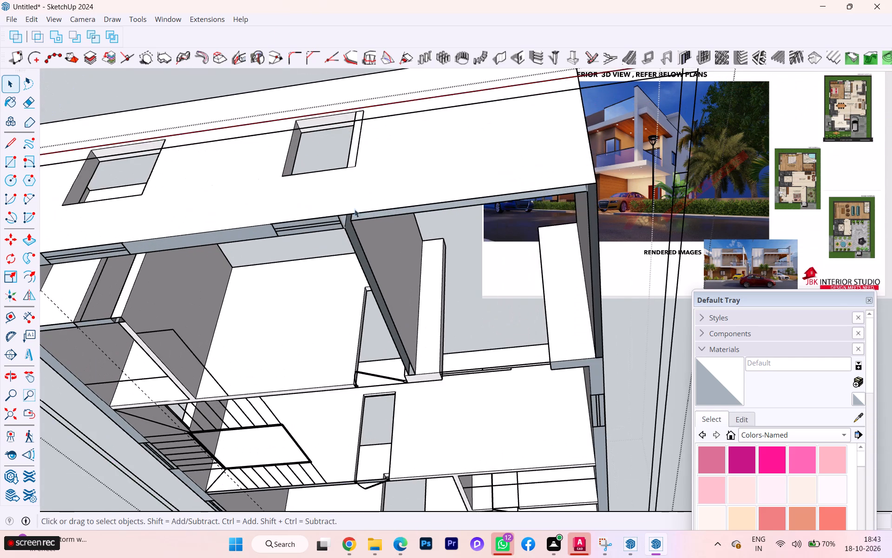
middle_drag(363, 213, 295, 146)
scroll(295, 168, down, 2)
scroll(297, 175, up, 4)
scroll(298, 176, down, 1)
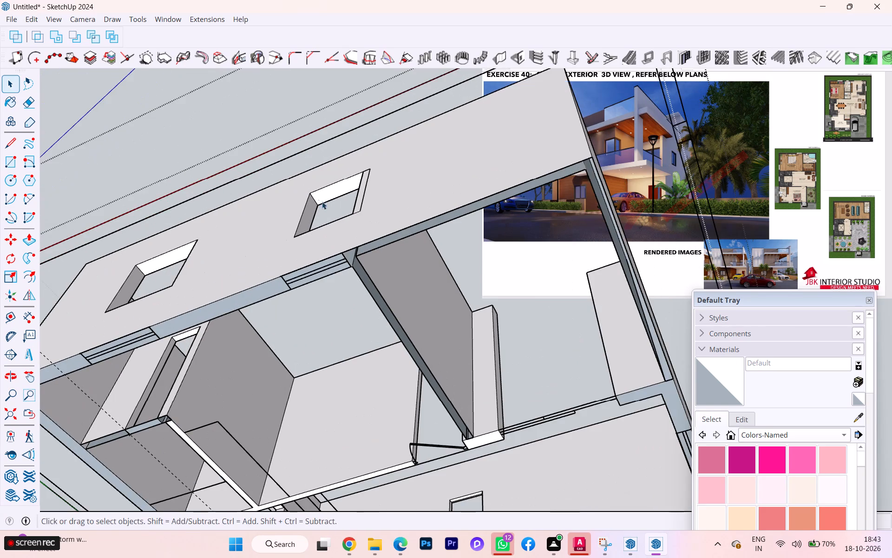
Draw a rectangle over the partition wall's open underside, from the exterior wall junction to the pier beside the door opening.
middle_drag(325, 202, 303, 123)
scroll(368, 255, up, 5)
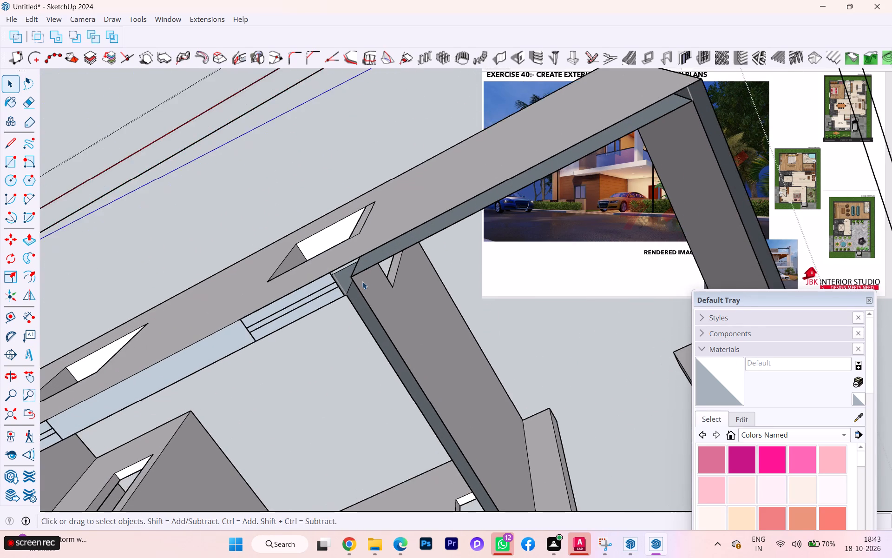
scroll(362, 281, up, 1)
scroll(362, 281, down, 1)
scroll(362, 281, up, 8)
scroll(347, 272, down, 1)
scroll(347, 272, up, 1)
scroll(354, 277, down, 1)
middle_drag(354, 277, 608, 252)
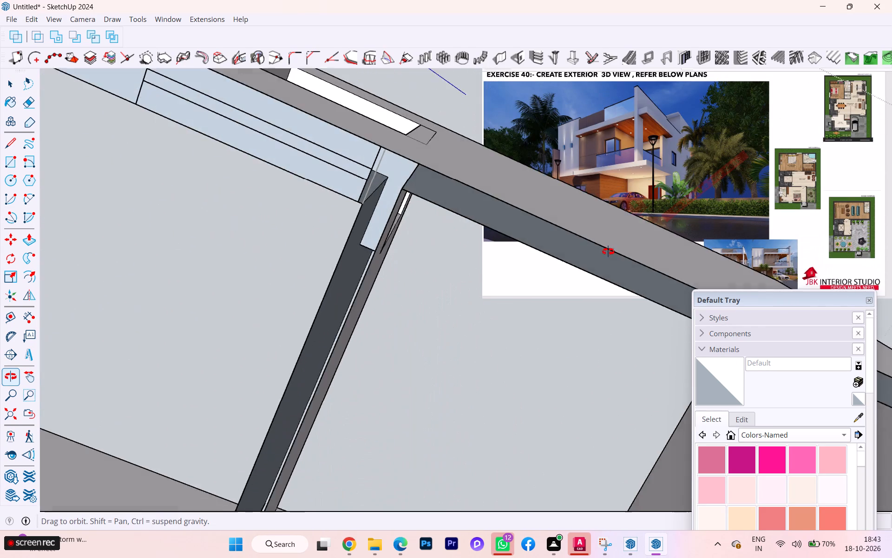
middle_drag(608, 252, 375, 270)
scroll(347, 268, up, 1)
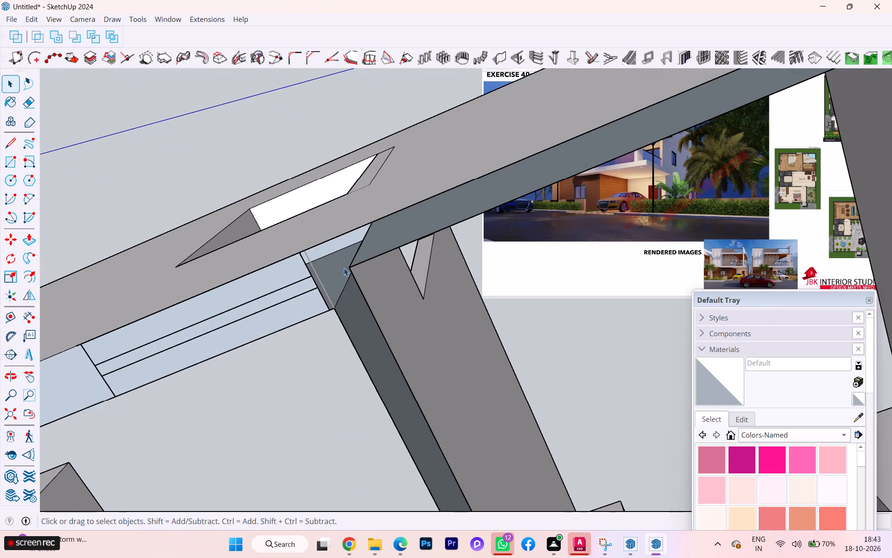
scroll(344, 268, up, 1)
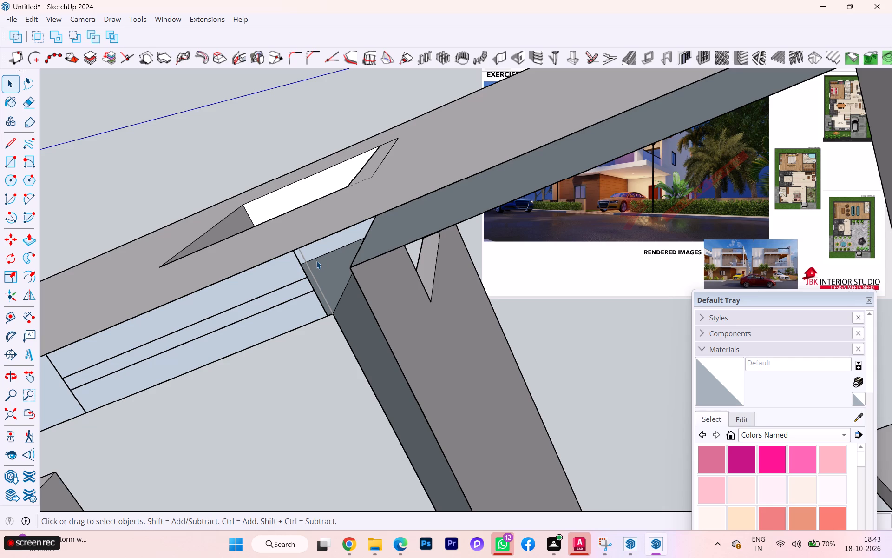
key(r)
scroll(317, 266, up, 2)
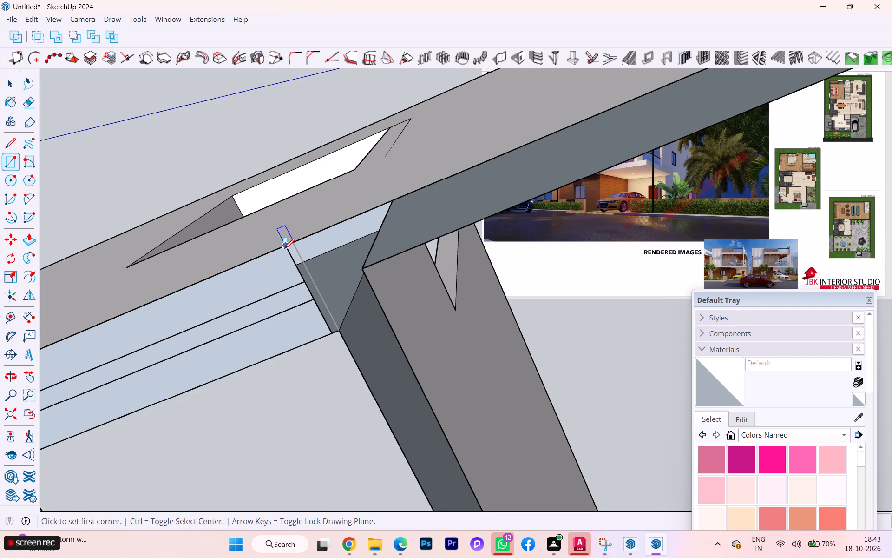
click(284, 248)
scroll(373, 290, down, 3)
scroll(338, 251, down, 7)
scroll(337, 249, up, 3)
scroll(322, 231, down, 3)
scroll(320, 231, up, 3)
scroll(320, 231, down, 3)
scroll(319, 230, up, 1)
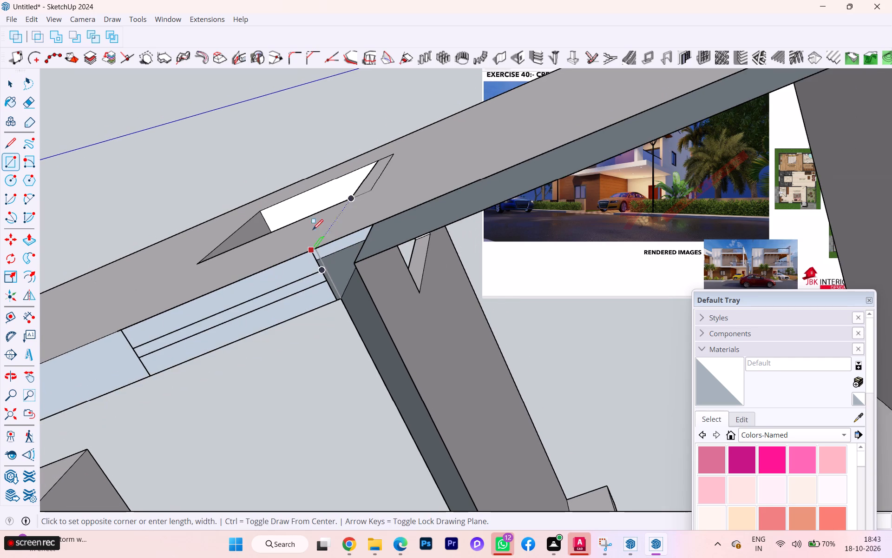
scroll(258, 203, down, 1)
scroll(258, 203, up, 1)
scroll(257, 203, down, 1)
scroll(257, 203, up, 1)
scroll(257, 203, down, 2)
scroll(257, 203, up, 1)
scroll(257, 203, down, 1)
scroll(259, 205, up, 2)
scroll(260, 205, down, 2)
scroll(357, 283, down, 4)
middle_drag(367, 293, 374, 229)
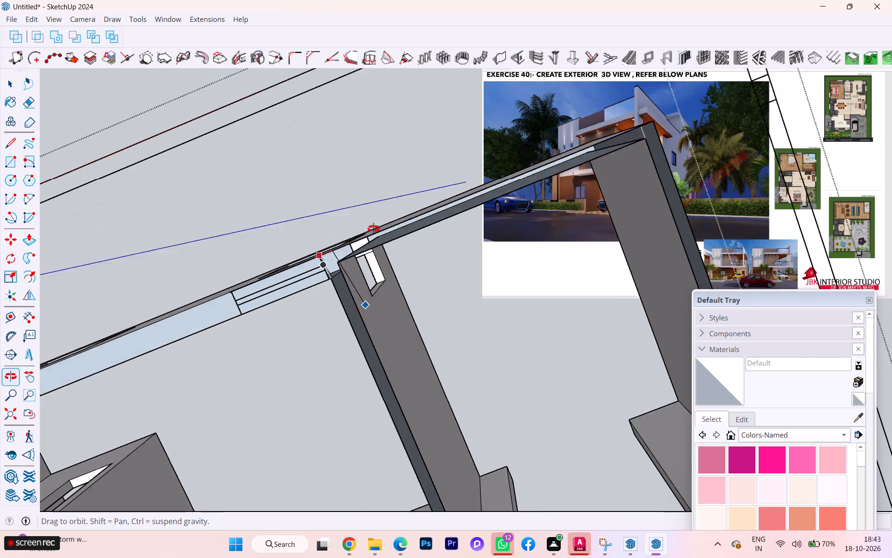
middle_drag(374, 229, 379, 209)
scroll(348, 182, down, 1)
scroll(343, 187, up, 1)
scroll(342, 188, down, 4)
scroll(374, 333, down, 2)
scroll(374, 338, up, 2)
scroll(373, 339, down, 4)
scroll(433, 484, up, 13)
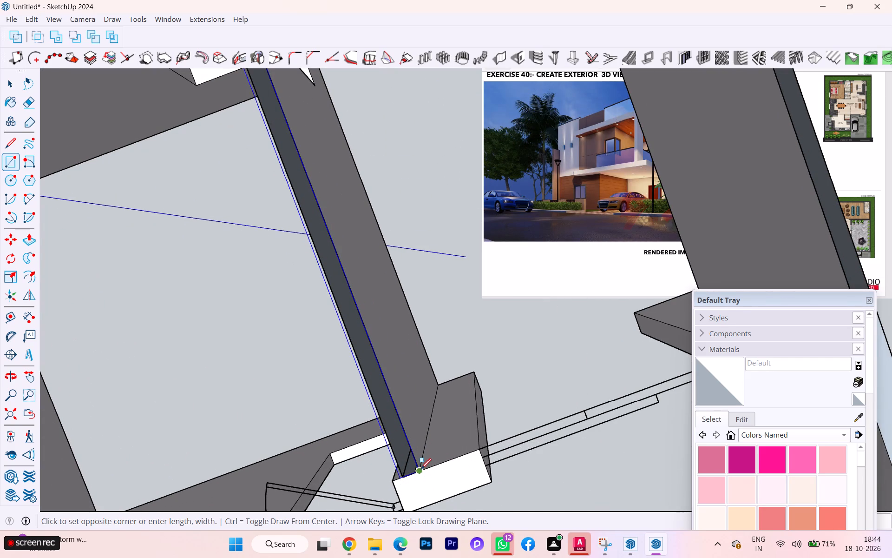
click(421, 469)
Delete the two large faces covering the rooms on either side of the partition wall's underside.
key(space)
click(304, 405)
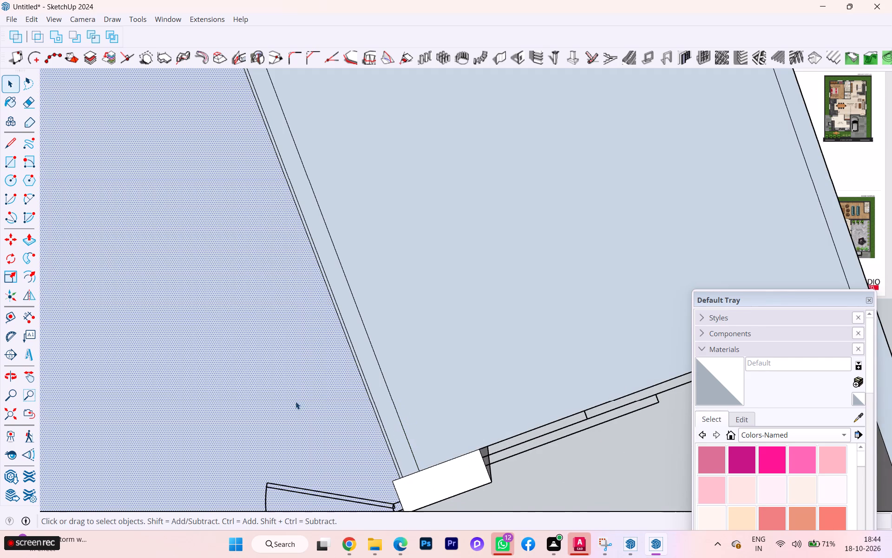
key(Delete)
click(472, 325)
key(Delete)
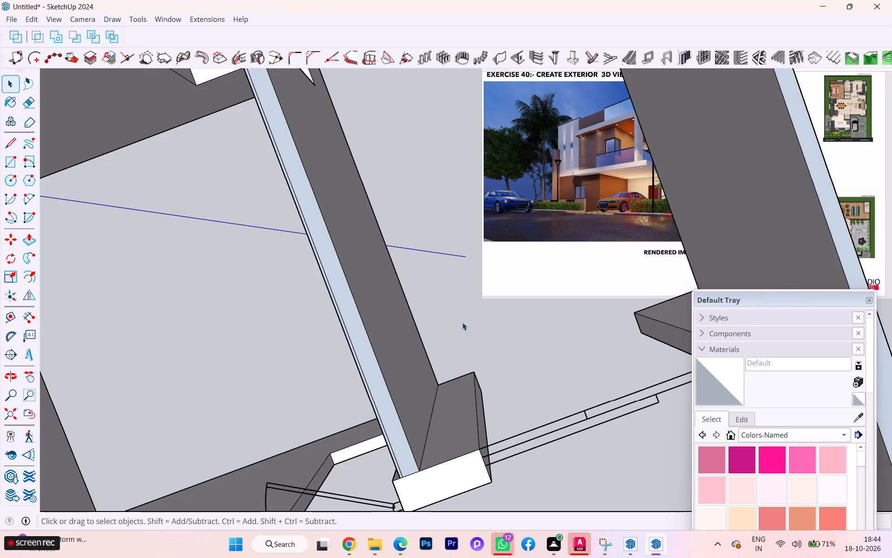
Erase the thin lengthwise line on the partition wall's underside next to the pier.
scroll(385, 330, down, 4)
middle_drag(393, 332, 444, 451)
scroll(352, 388, up, 1)
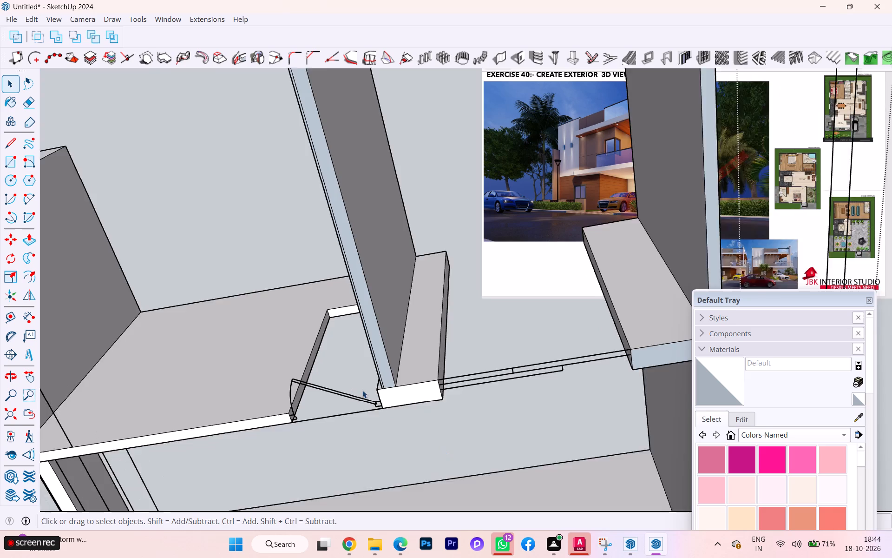
scroll(362, 390, up, 4)
scroll(376, 386, down, 1)
scroll(376, 386, up, 2)
middle_drag(406, 382, 525, 469)
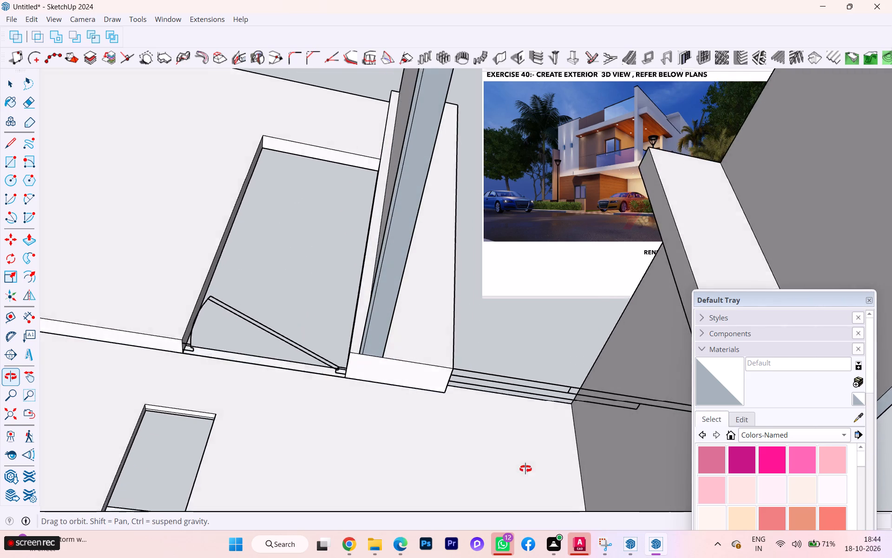
middle_drag(525, 469, 497, 491)
scroll(387, 398, up, 6)
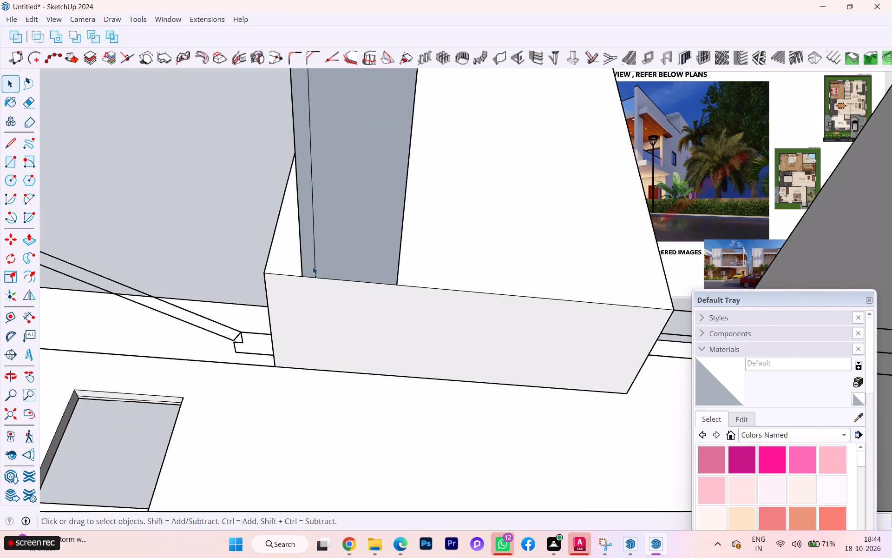
key(e)
click(314, 239)
Erase the short edge separating the partition wall's underside from the exterior wall's underside at their junction.
scroll(331, 271, down, 3)
scroll(354, 301, down, 8)
scroll(357, 305, up, 1)
scroll(357, 306, down, 2)
scroll(365, 315, up, 1)
scroll(365, 316, down, 15)
scroll(370, 319, up, 1)
scroll(371, 319, down, 1)
scroll(413, 360, down, 11)
scroll(411, 356, up, 1)
scroll(411, 356, down, 4)
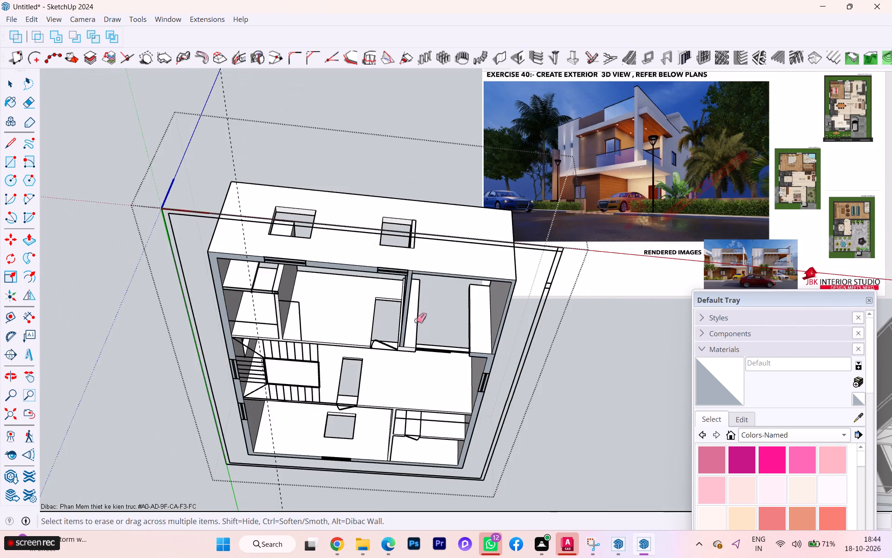
scroll(426, 300, up, 3)
scroll(466, 266, down, 3)
scroll(466, 266, up, 3)
scroll(466, 265, down, 2)
scroll(466, 265, up, 2)
scroll(472, 262, down, 1)
scroll(472, 262, up, 1)
scroll(472, 261, down, 1)
scroll(472, 261, up, 2)
scroll(518, 293, up, 1)
scroll(519, 293, down, 1)
scroll(519, 292, up, 1)
middle_drag(522, 286, 448, 186)
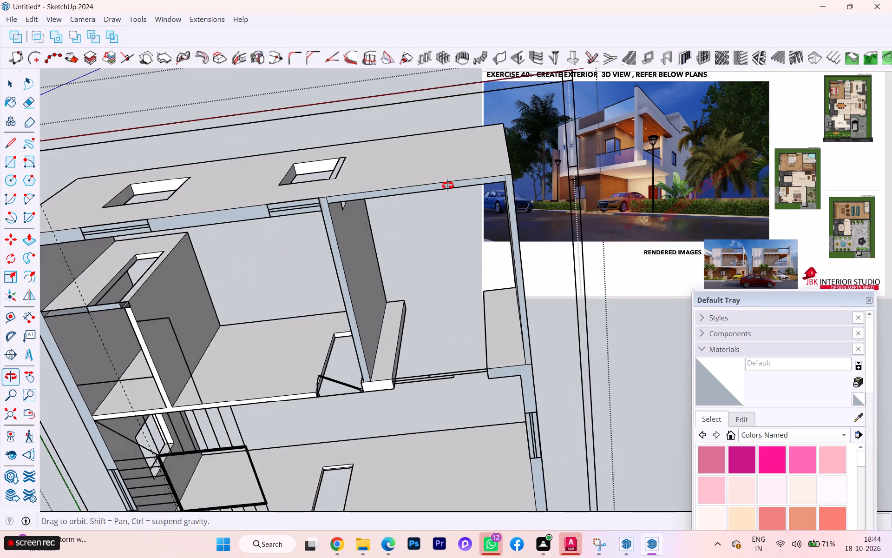
middle_drag(448, 186, 433, 150)
scroll(316, 191, up, 10)
scroll(310, 190, down, 2)
scroll(310, 190, up, 10)
scroll(324, 171, down, 1)
scroll(324, 171, up, 1)
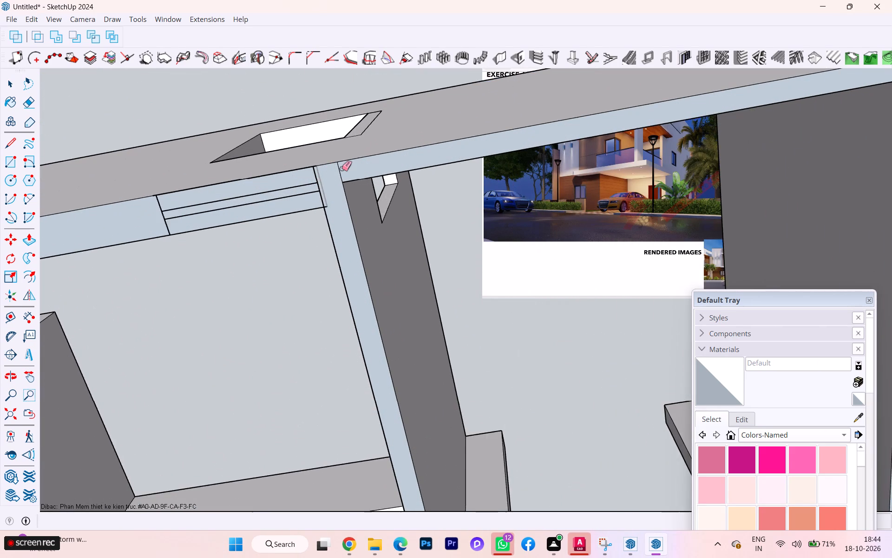
scroll(341, 168, up, 1)
scroll(341, 168, down, 1)
scroll(341, 168, up, 2)
click(339, 172)
click(342, 174)
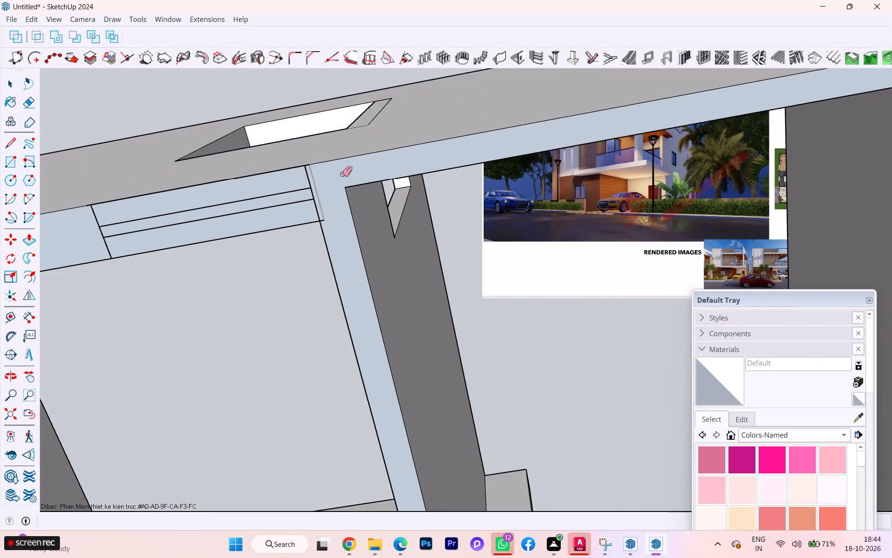
scroll(342, 176, down, 10)
key(space)
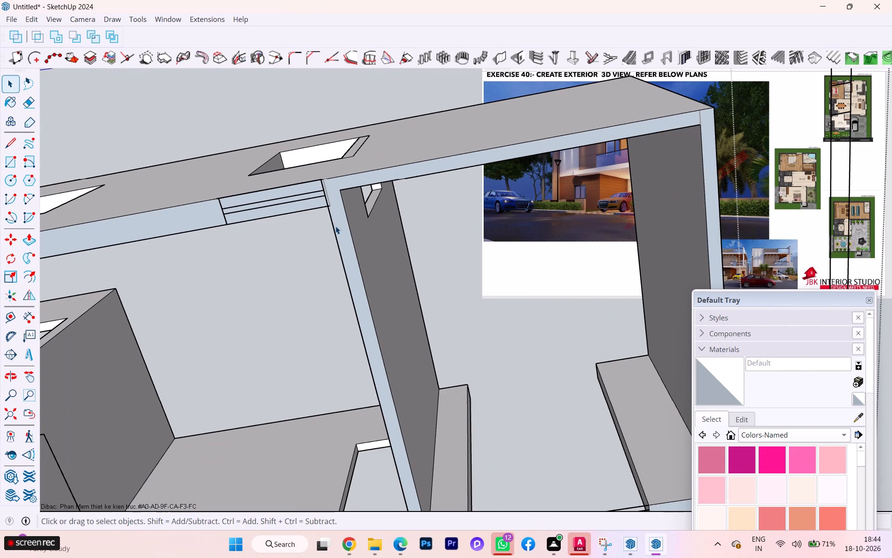
Draw a rectangle over the partition wall's blue-grey room-side face, from its top corner at the door end to the opposite bottom corner.
scroll(345, 233, down, 7)
middle_drag(386, 260, 386, 282)
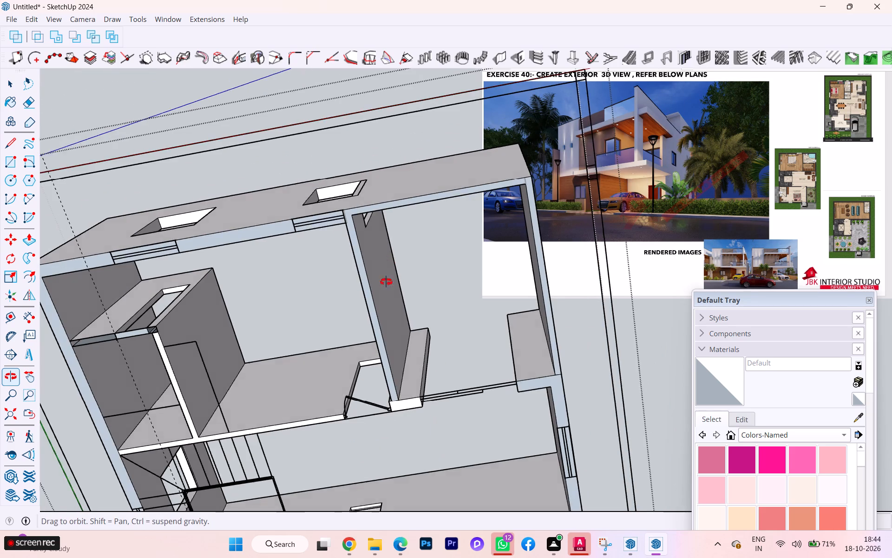
middle_drag(386, 282, 209, 498)
scroll(331, 403, down, 1)
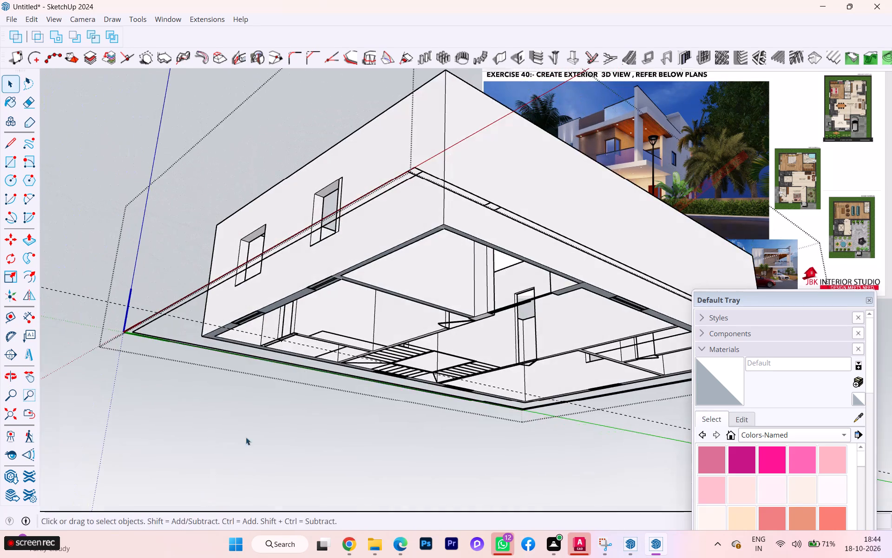
middle_drag(375, 293, 231, 446)
scroll(359, 318, down, 1)
middle_drag(289, 377, 45, 490)
scroll(423, 265, down, 1)
middle_drag(423, 263, 160, 366)
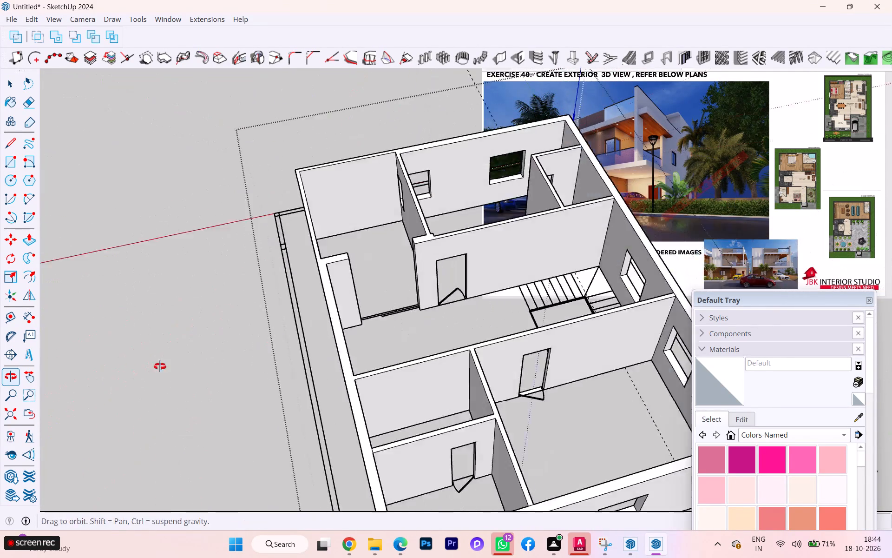
middle_drag(160, 366, 72, 359)
scroll(406, 174, up, 4)
scroll(381, 239, up, 5)
middle_drag(440, 253, 422, 257)
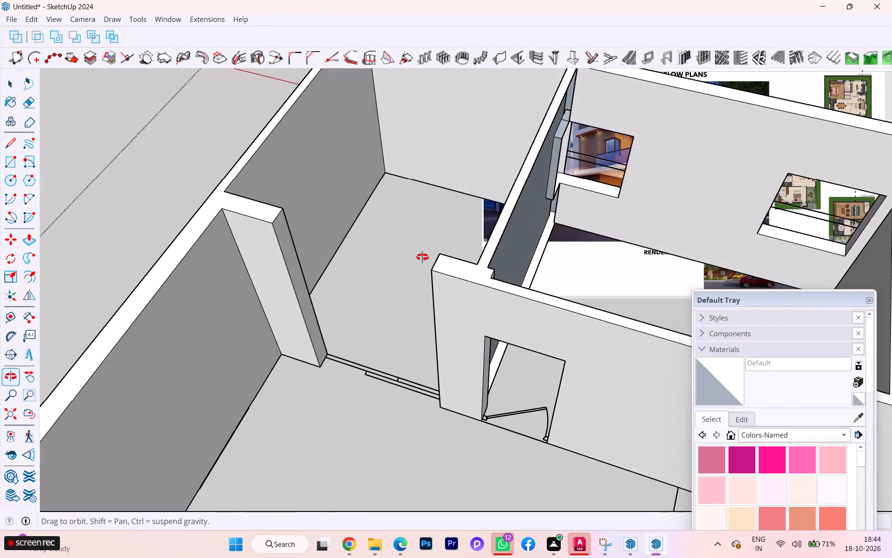
middle_drag(422, 257, 239, 192)
scroll(488, 193, up, 1)
scroll(478, 204, down, 4)
middle_drag(468, 210, 310, 236)
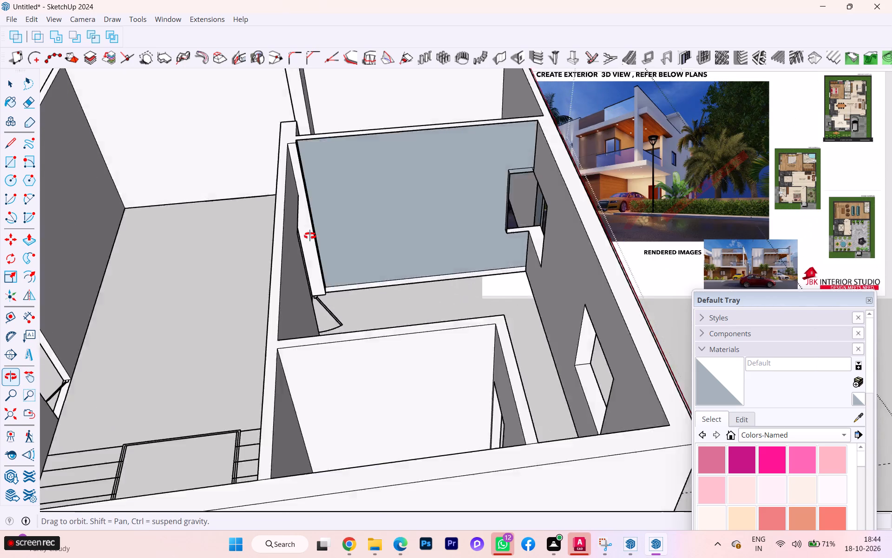
middle_drag(310, 236, 289, 239)
scroll(315, 141, up, 13)
scroll(268, 120, down, 1)
scroll(268, 120, up, 2)
scroll(268, 120, down, 1)
scroll(268, 120, up, 1)
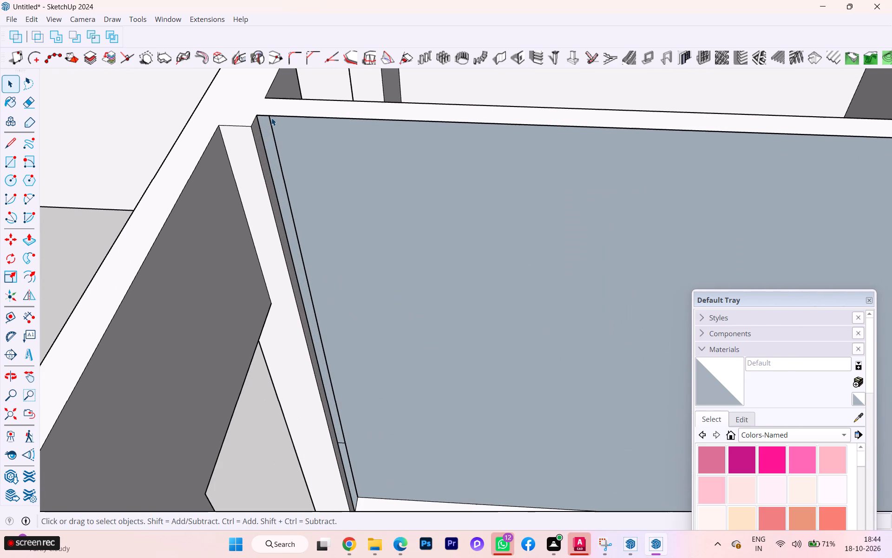
key(r)
scroll(272, 115, up, 5)
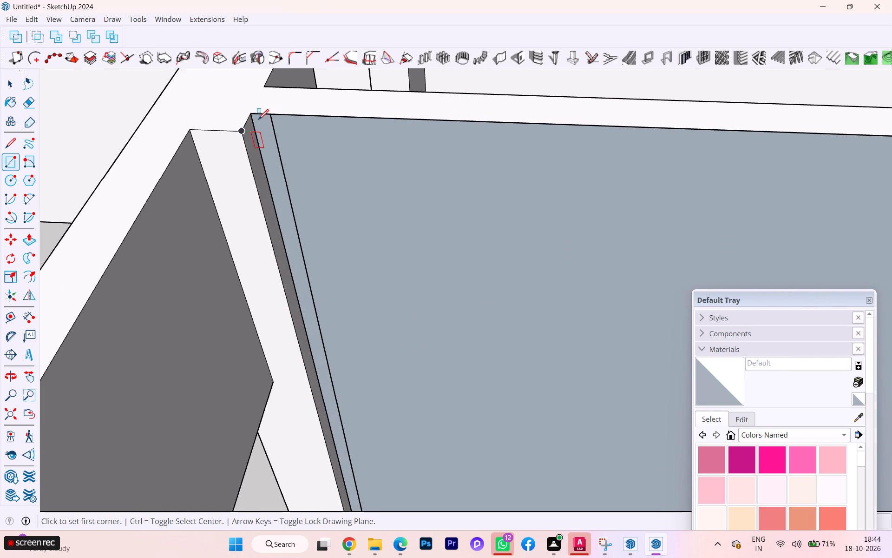
click(251, 114)
scroll(351, 226, down, 4)
scroll(352, 244, up, 3)
scroll(352, 245, down, 4)
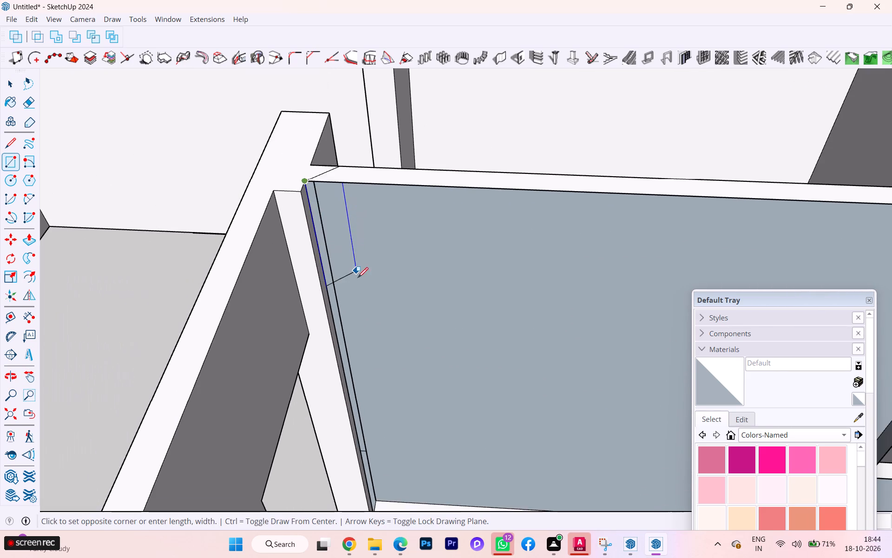
scroll(434, 307, down, 11)
scroll(658, 427, up, 4)
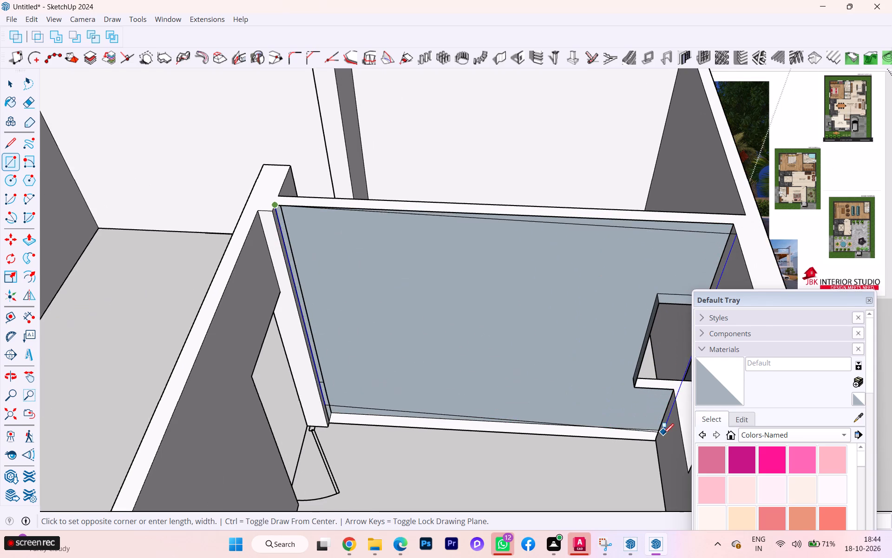
scroll(659, 428, up, 2)
scroll(659, 428, down, 1)
scroll(659, 428, up, 1)
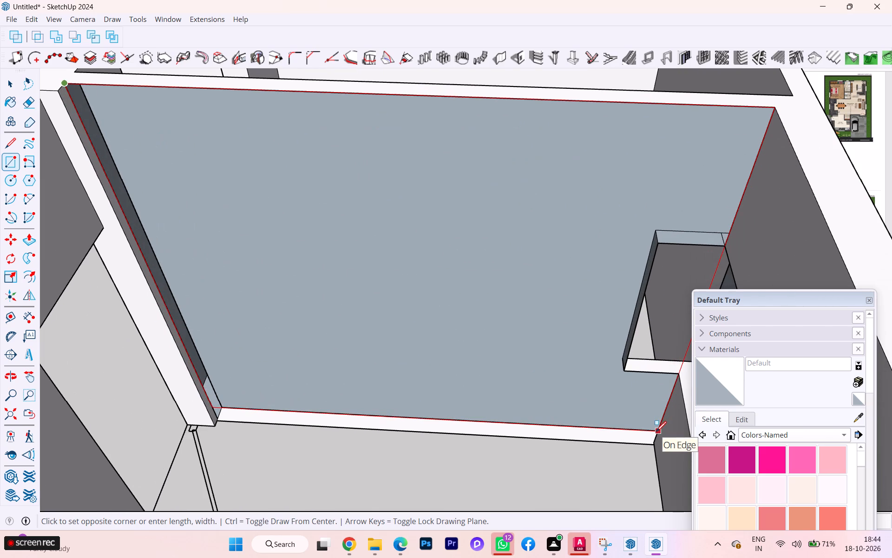
click(656, 432)
Delete the face covering the top of the room enclosed by the walls.
scroll(572, 327, down, 3)
scroll(572, 327, up, 1)
key(space)
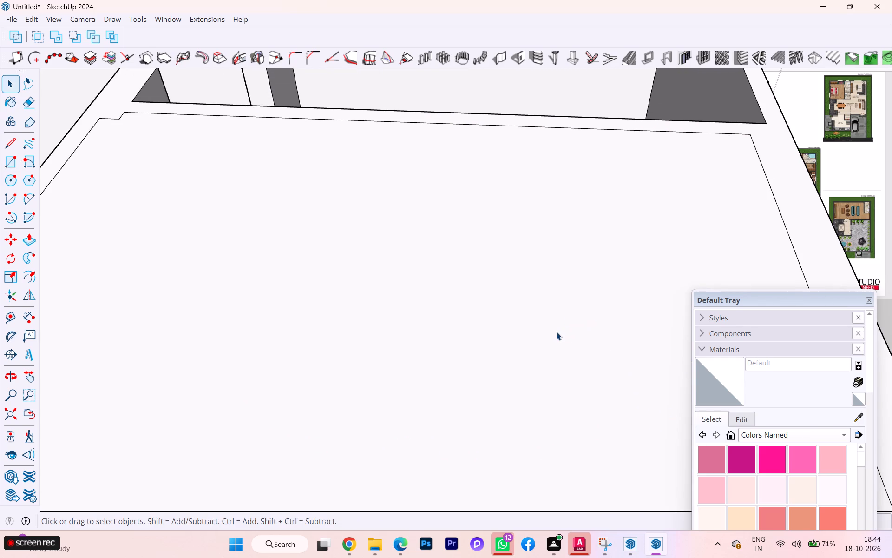
click(557, 332)
key(Delete)
Push/Pull the sill face of the exterior-wall window opening upward to the top of the opening, filling the hole.
scroll(640, 295, up, 2)
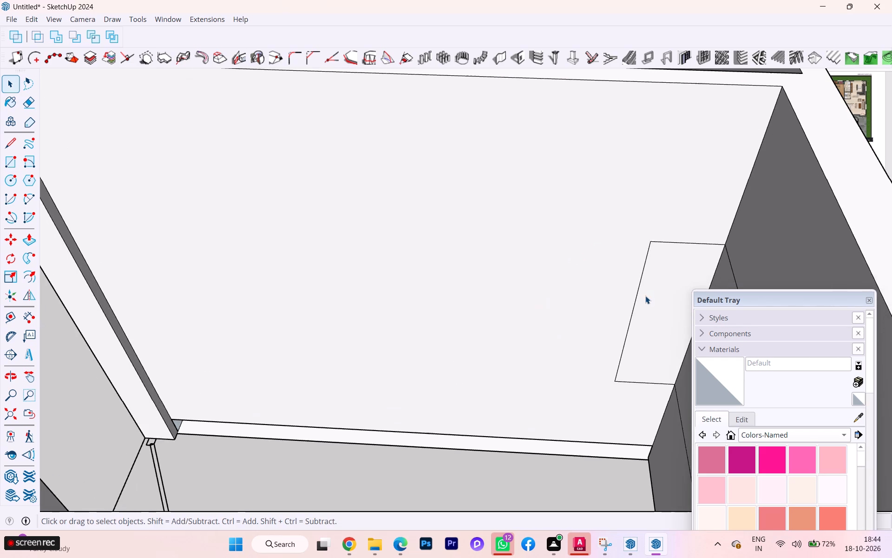
scroll(670, 306, up, 1)
scroll(669, 307, down, 1)
scroll(620, 313, down, 8)
scroll(532, 328, up, 1)
scroll(532, 328, down, 3)
middle_drag(600, 324, 361, 331)
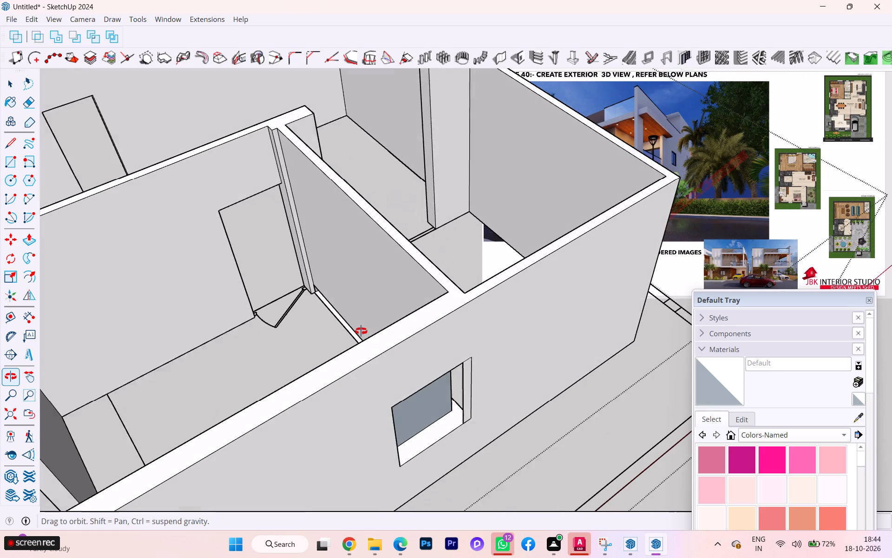
middle_drag(361, 331, 369, 315)
scroll(500, 366, up, 1)
scroll(501, 366, down, 2)
scroll(505, 369, up, 4)
scroll(456, 384, up, 3)
scroll(455, 384, down, 1)
scroll(455, 384, up, 2)
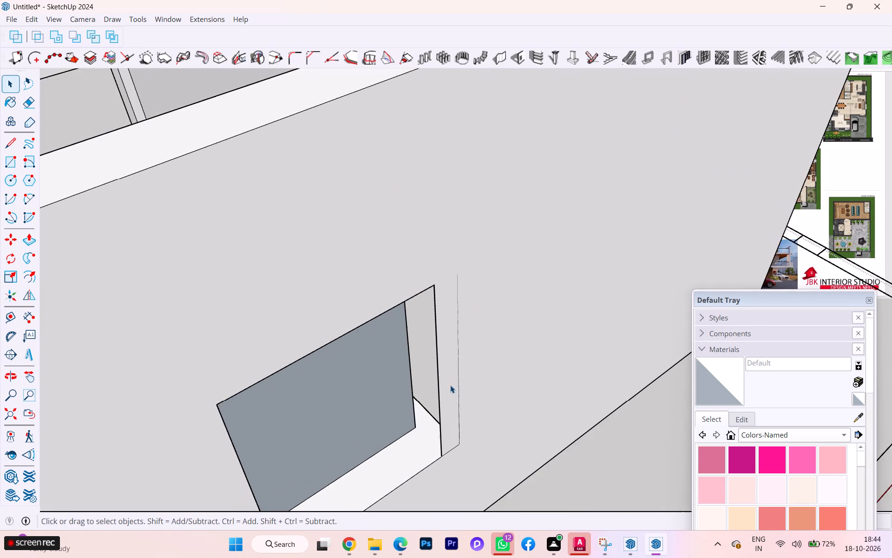
scroll(450, 385, up, 1)
scroll(436, 389, down, 1)
scroll(436, 389, up, 1)
click(419, 407)
click(422, 416)
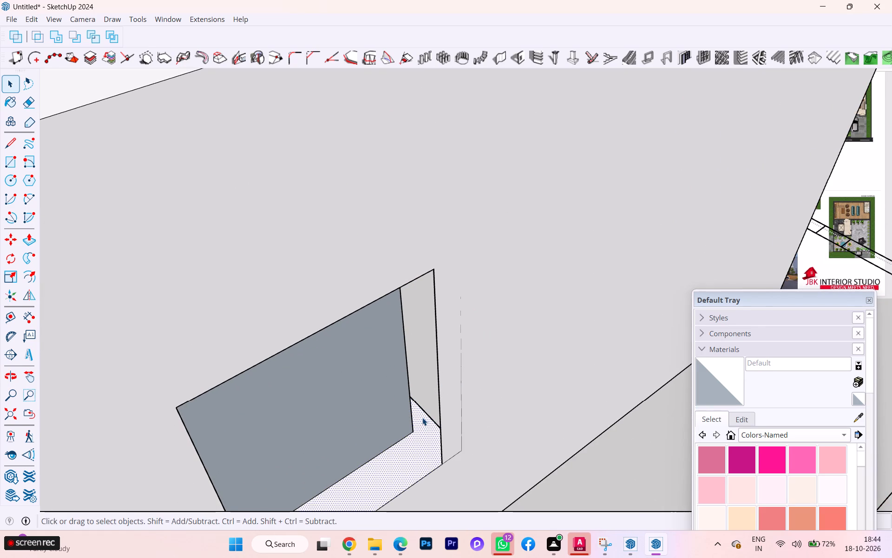
key(p)
click(422, 417)
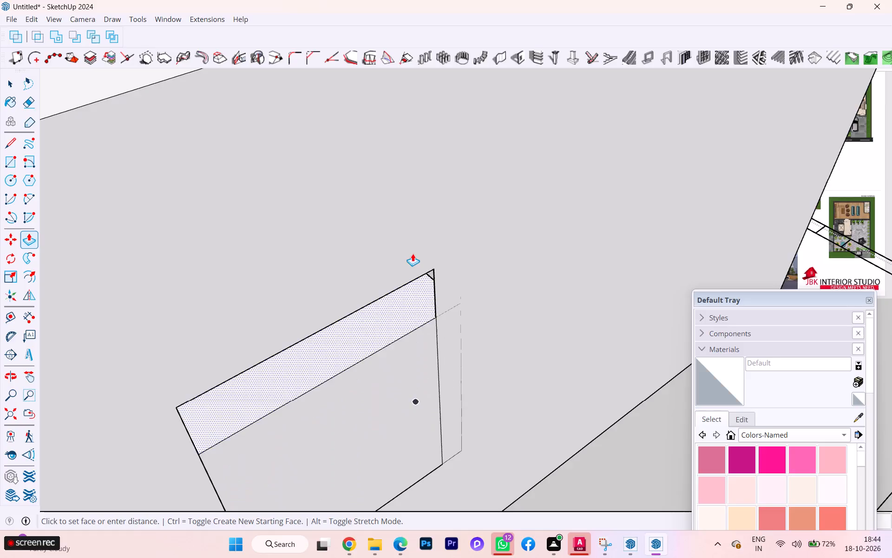
click(365, 200)
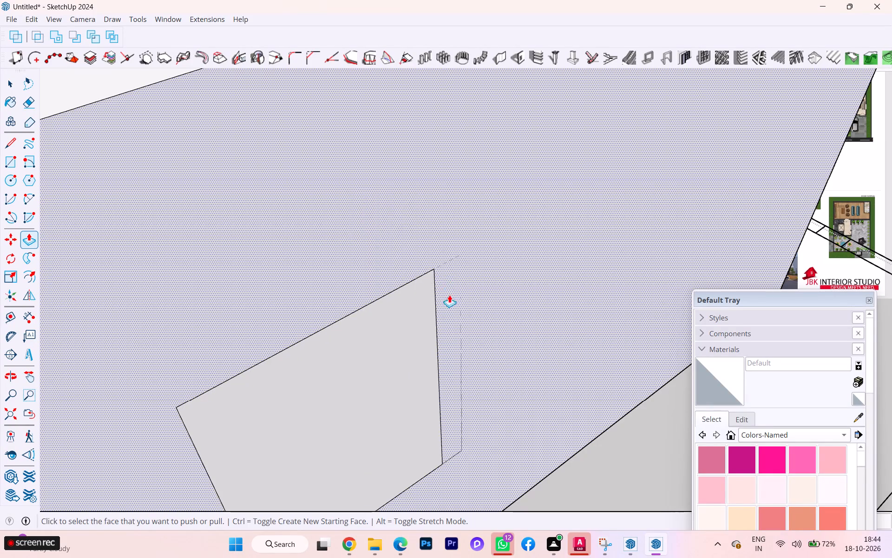
Push the rectangular face filling the window opening inward through the exterior wall's thickness.
key(space)
click(354, 384)
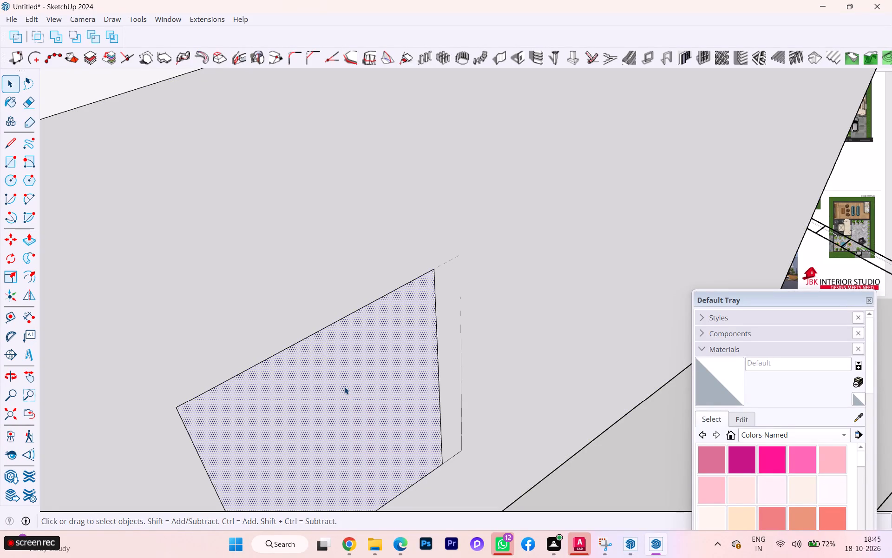
text(op)
click(344, 386)
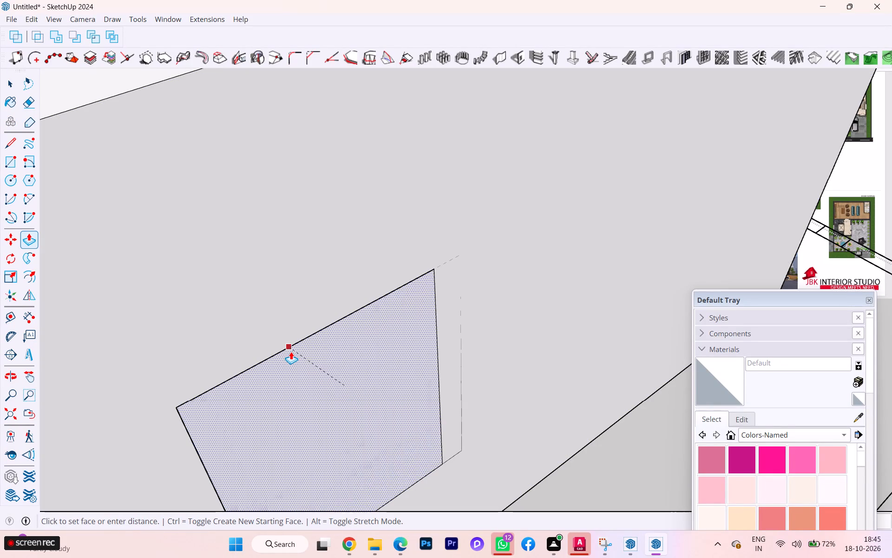
click(255, 344)
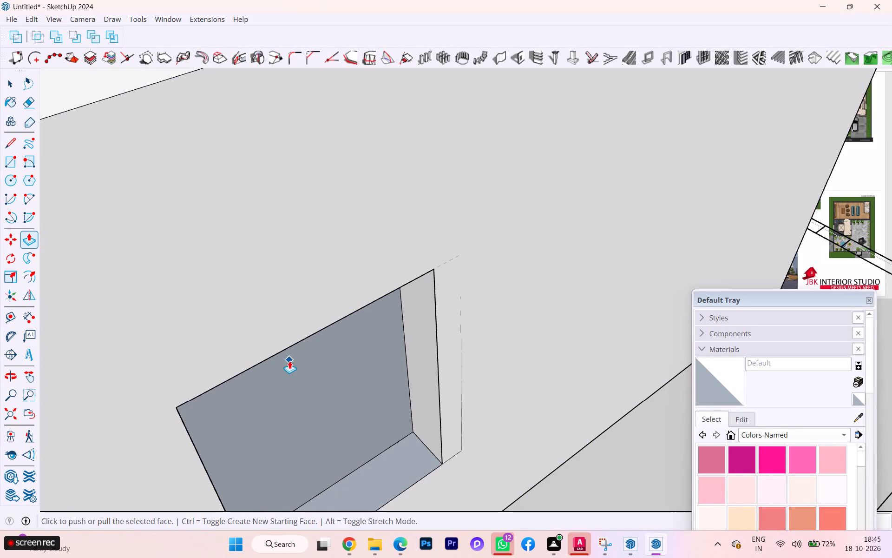
key(space)
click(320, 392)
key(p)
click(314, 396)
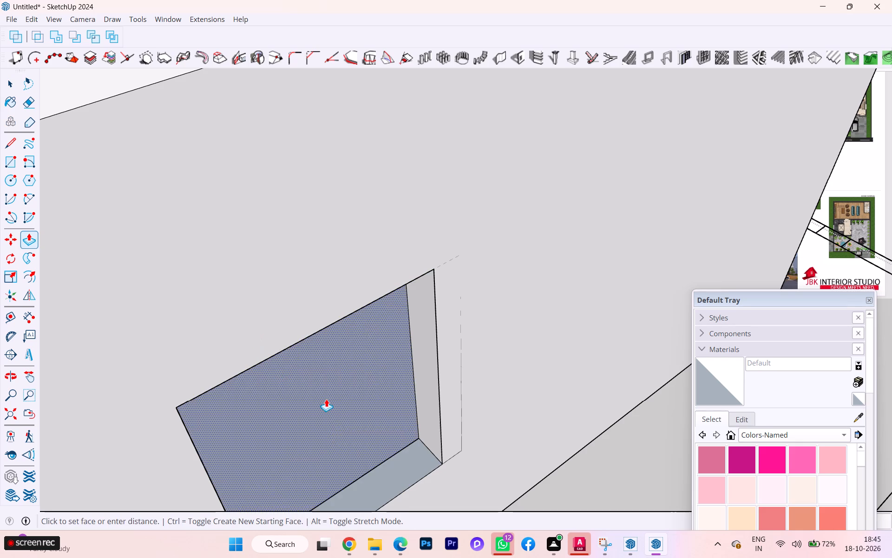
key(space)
Push the inner face of the block protruding into the room back flush with the exterior wall to open the window.
scroll(394, 382, down, 8)
scroll(400, 388, up, 1)
scroll(400, 388, down, 5)
middle_drag(374, 400, 689, 384)
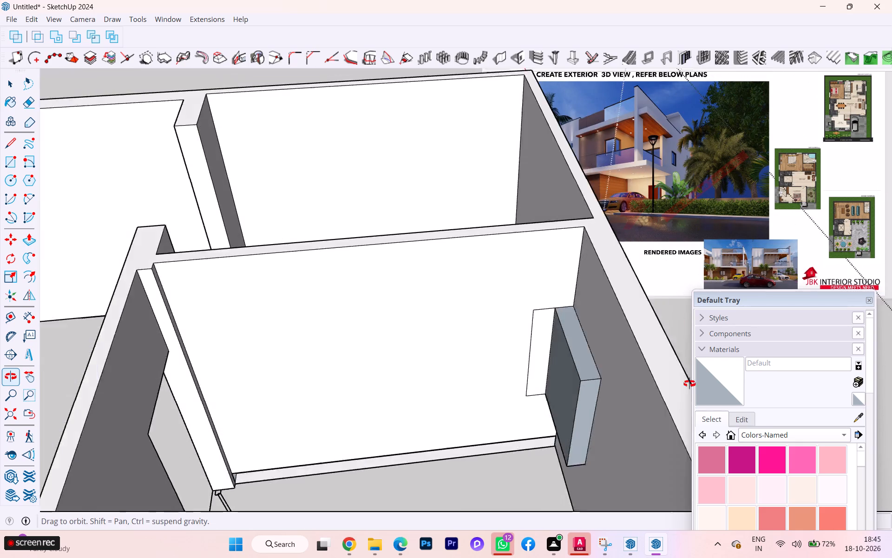
middle_drag(689, 384, 709, 383)
scroll(592, 389, up, 5)
click(598, 375)
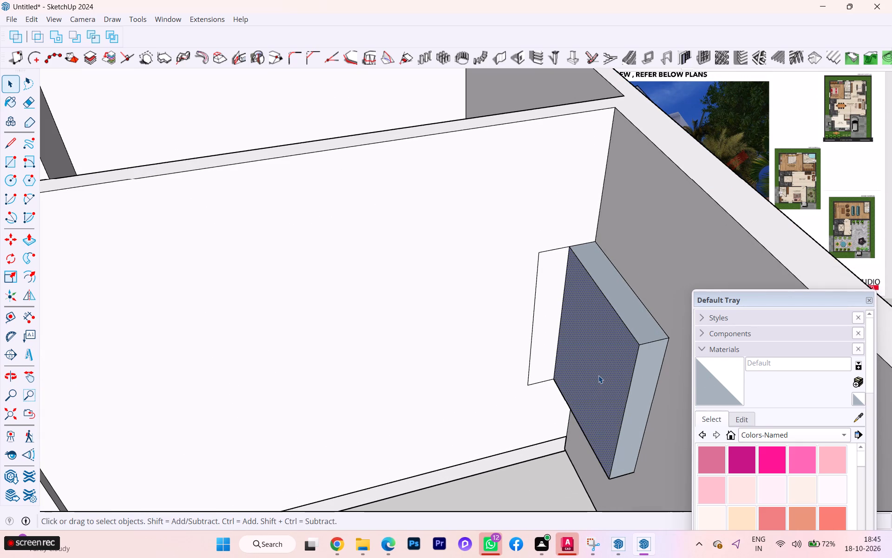
key(p)
click(598, 375)
click(649, 333)
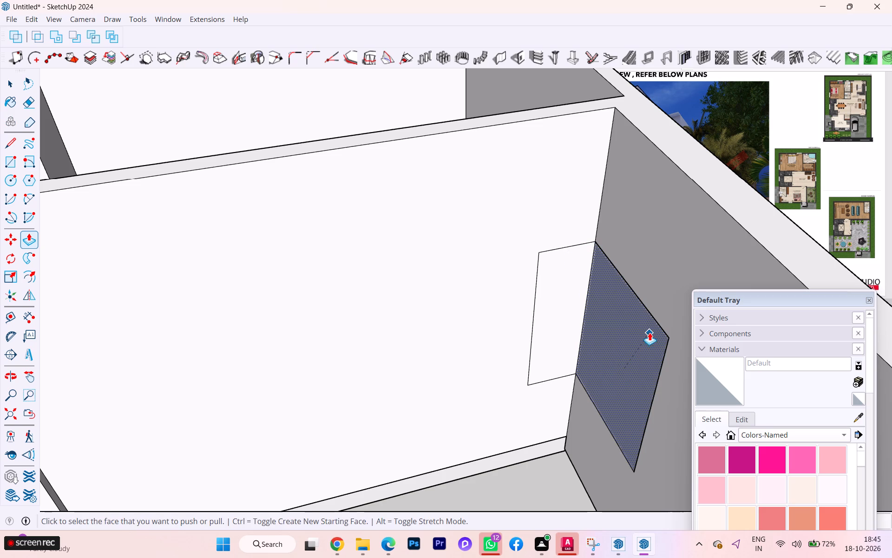
key(space)
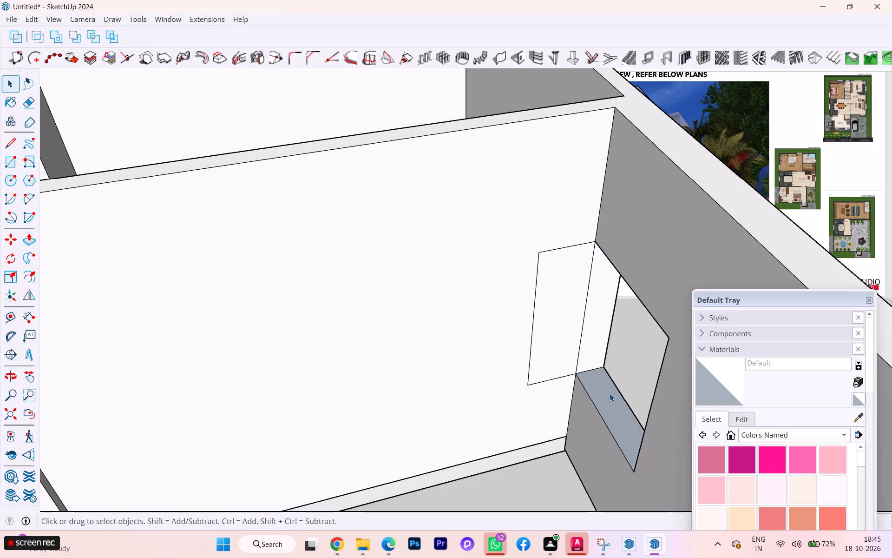
Reverse the blue-grey sill face of the window opening.
click(607, 398)
right_click(607, 399)
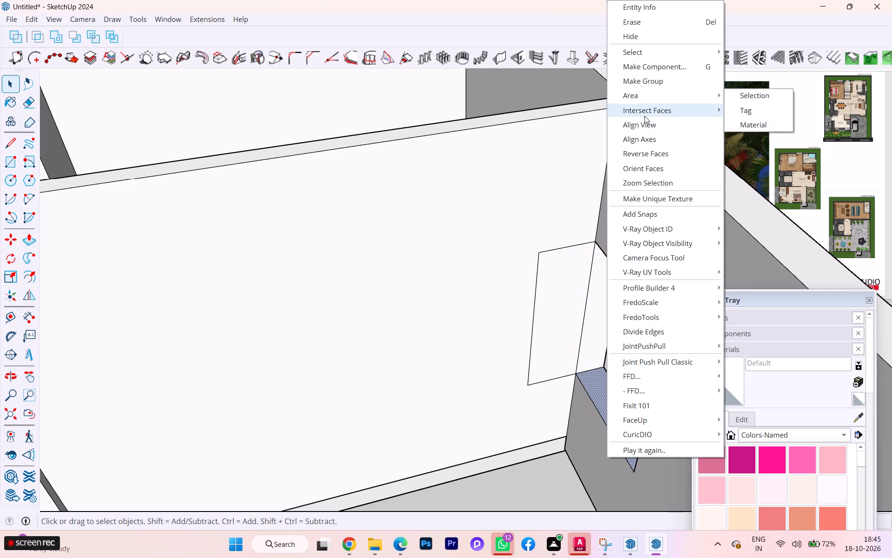
click(645, 114)
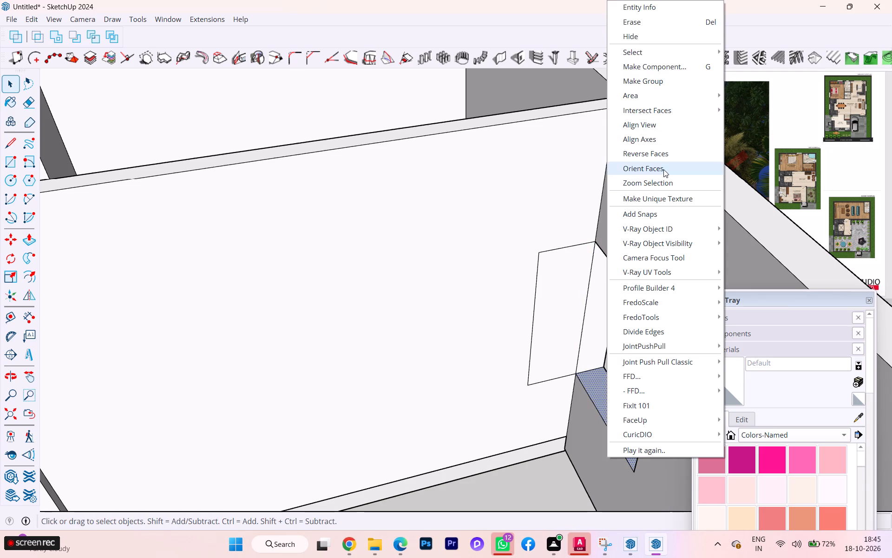
click(660, 157)
Reverse the long blue-grey strip face along the bottom of the partition wall below the window room.
scroll(561, 390, down, 1)
middle_drag(561, 390, 564, 180)
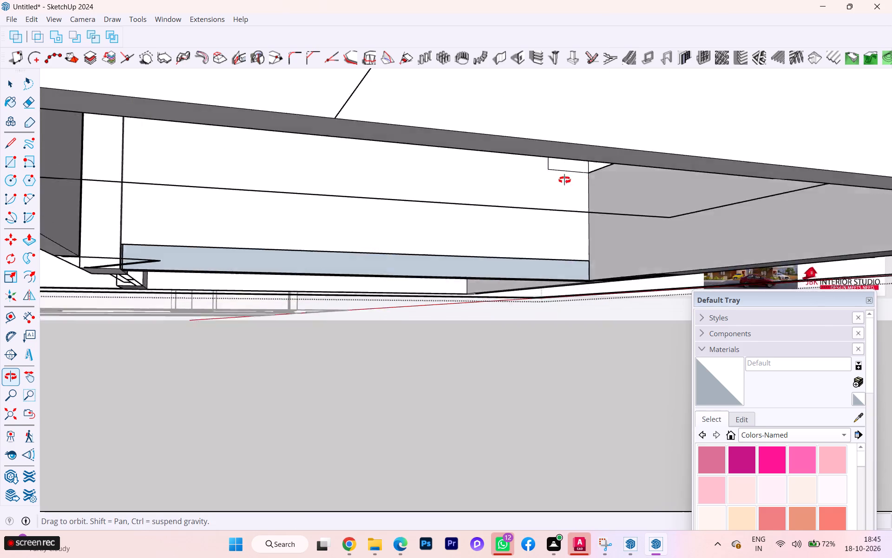
middle_drag(564, 180, 556, 28)
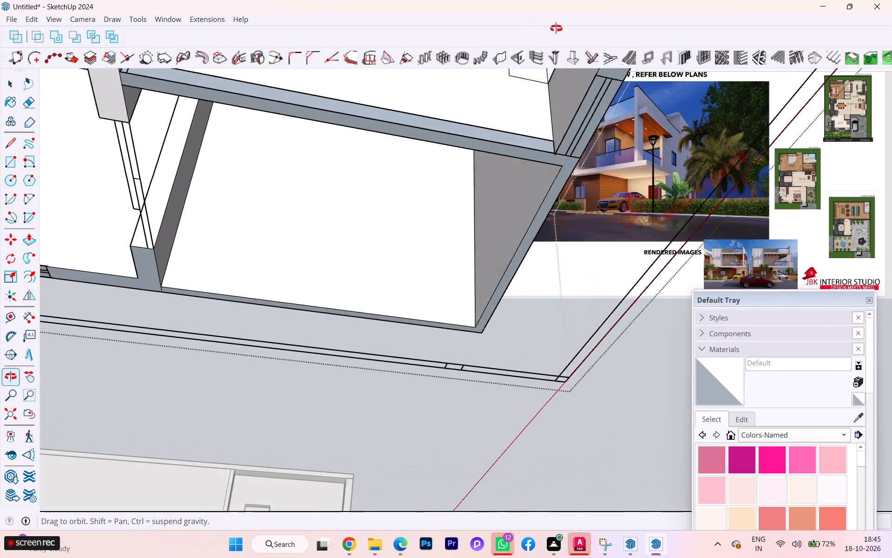
middle_drag(556, 28, 467, 360)
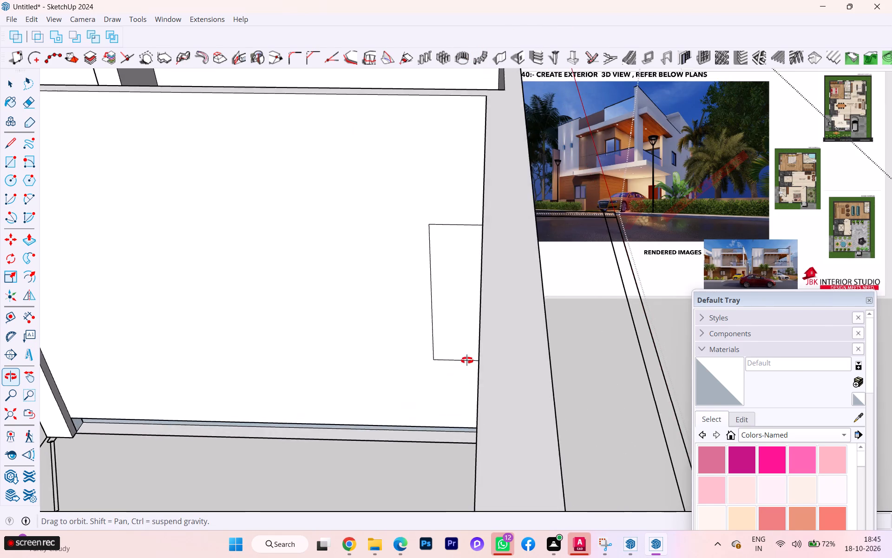
middle_drag(467, 360, 469, 361)
scroll(335, 421, up, 3)
middle_drag(331, 373, 406, 240)
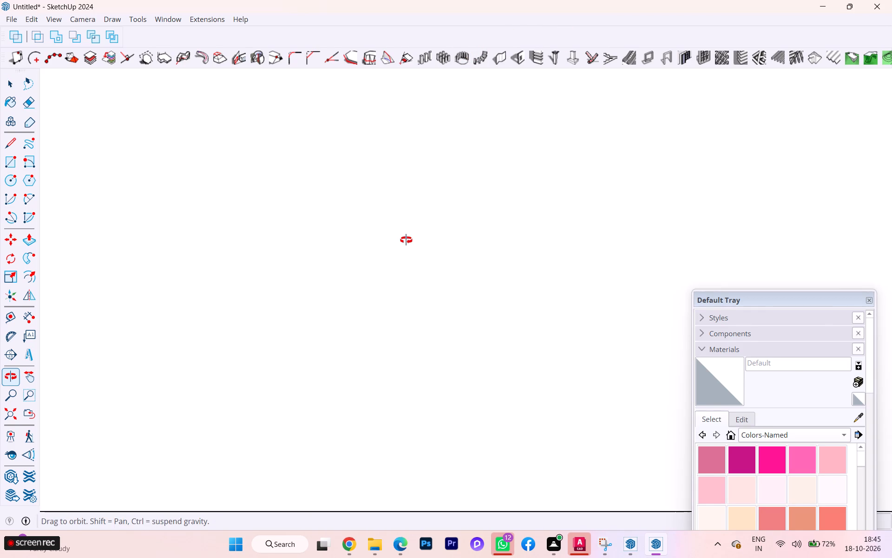
middle_drag(406, 240, 352, 286)
scroll(366, 337, up, 4)
middle_drag(372, 336, 363, 231)
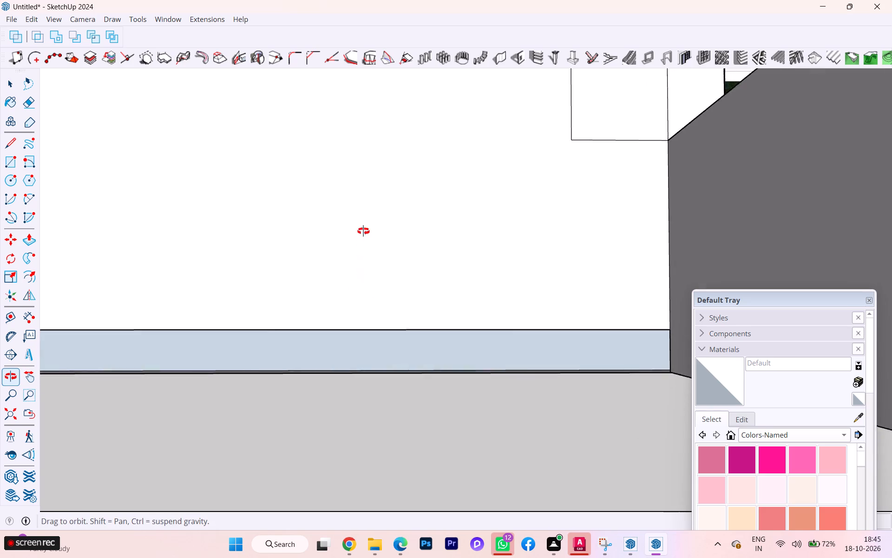
middle_drag(363, 231, 350, 184)
middle_drag(379, 315, 236, 236)
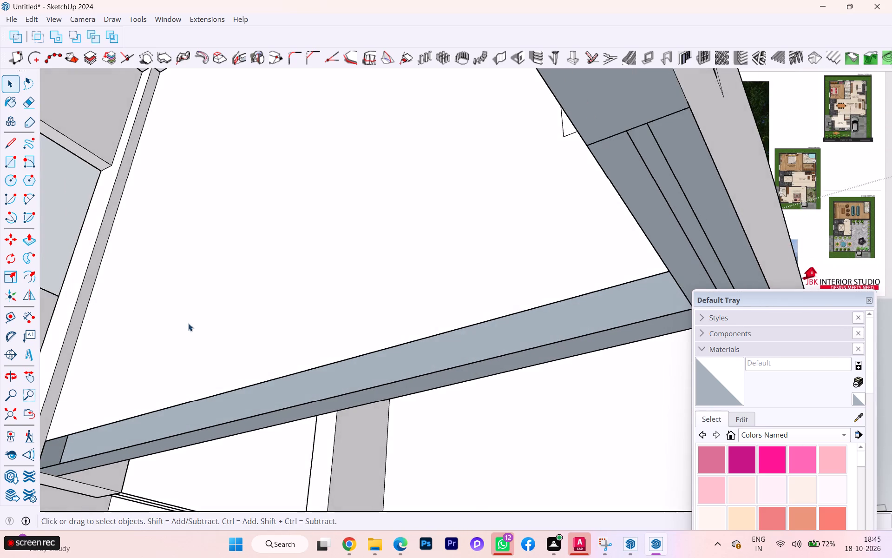
scroll(141, 387, up, 3)
scroll(110, 425, down, 3)
scroll(108, 431, up, 1)
scroll(108, 431, down, 1)
middle_drag(133, 426, 57, 365)
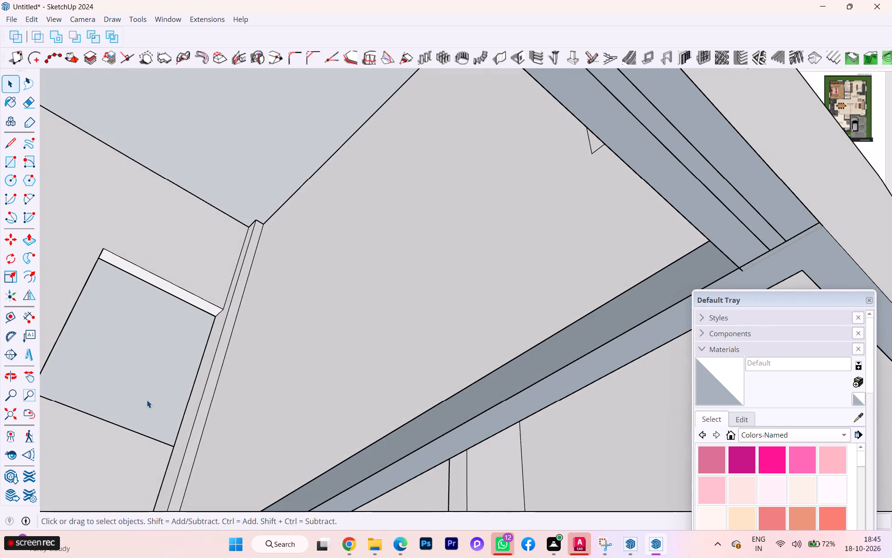
middle_drag(471, 423, 512, 454)
scroll(501, 439, down, 1)
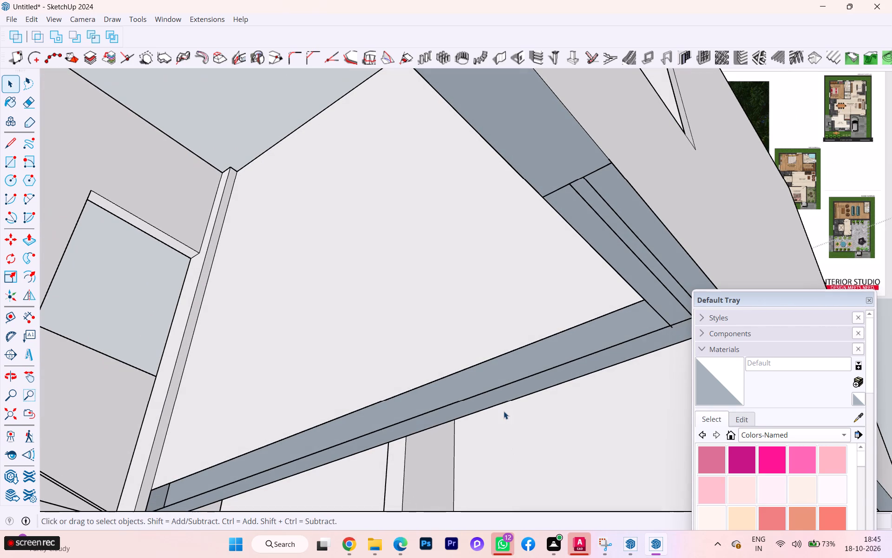
click(483, 374)
right_click(483, 374)
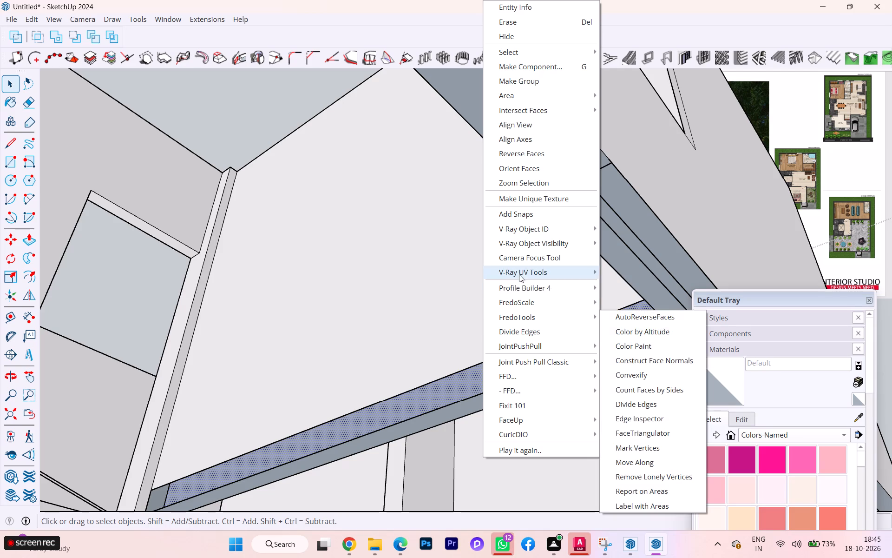
click(543, 151)
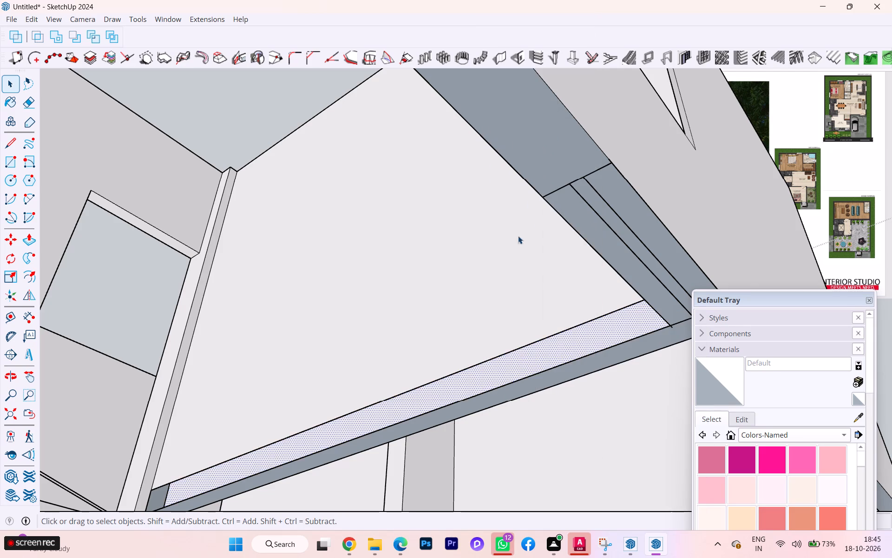
Reverse the small blue-grey face at the door end of the partition wall's bottom strip.
scroll(538, 386, up, 3)
scroll(451, 366, down, 1)
middle_drag(446, 367, 465, 397)
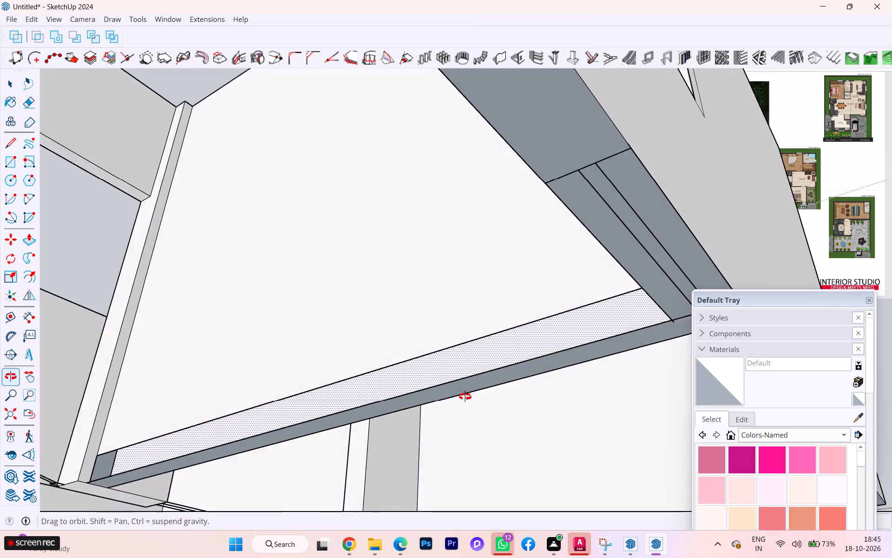
middle_drag(465, 397, 474, 408)
scroll(169, 441, up, 3)
click(62, 441)
right_click(62, 441)
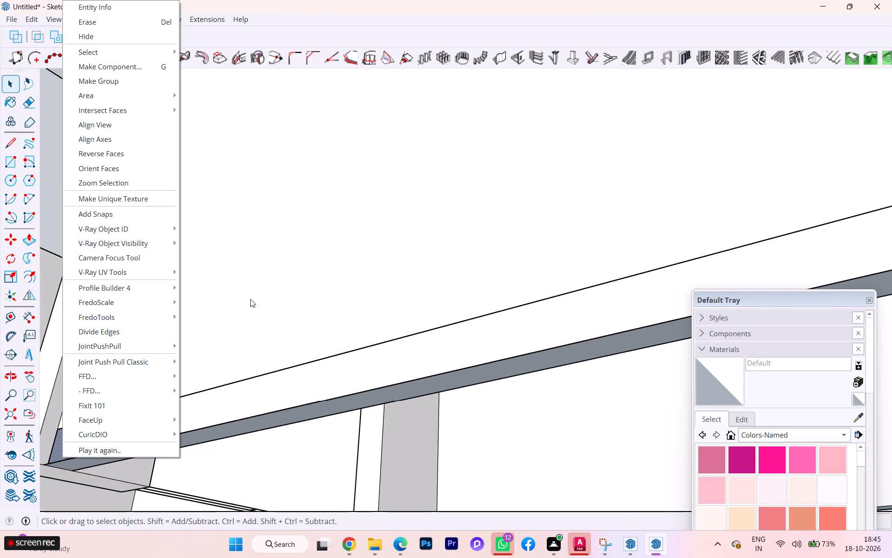
click(116, 158)
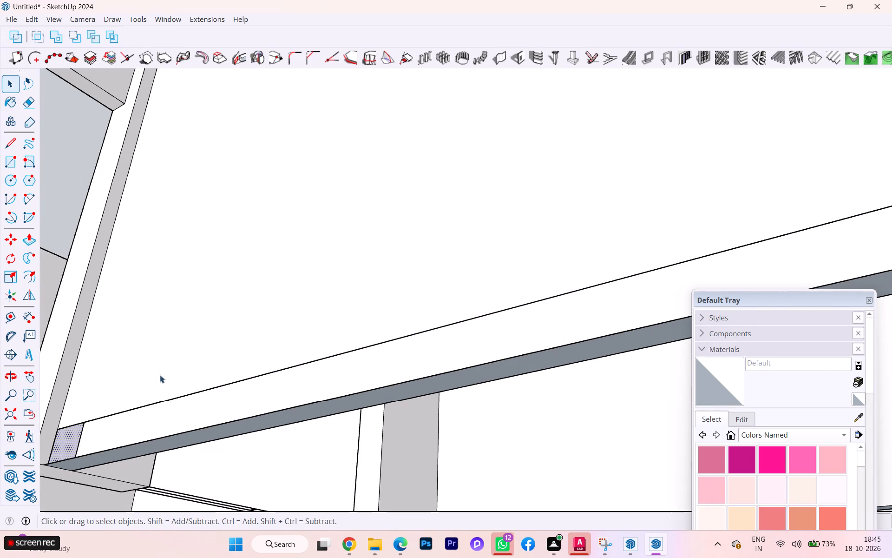
Erase the long edge between the partition wall's large face and the strip along its bottom.
key(e)
click(182, 396)
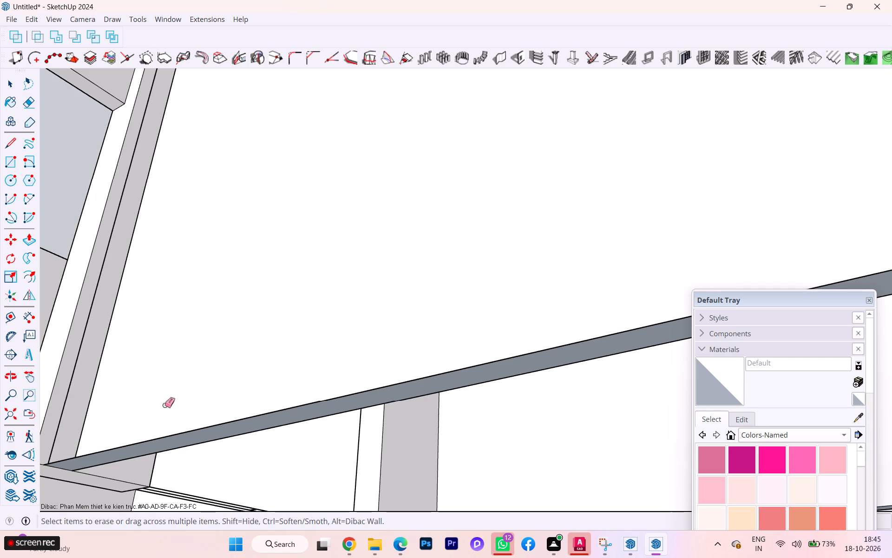
Examine the floor's walls from outside and above, checking the face orientation around the rooms and the partition wall.
scroll(130, 427, down, 2)
middle_drag(141, 443, 190, 556)
scroll(300, 407, down, 8)
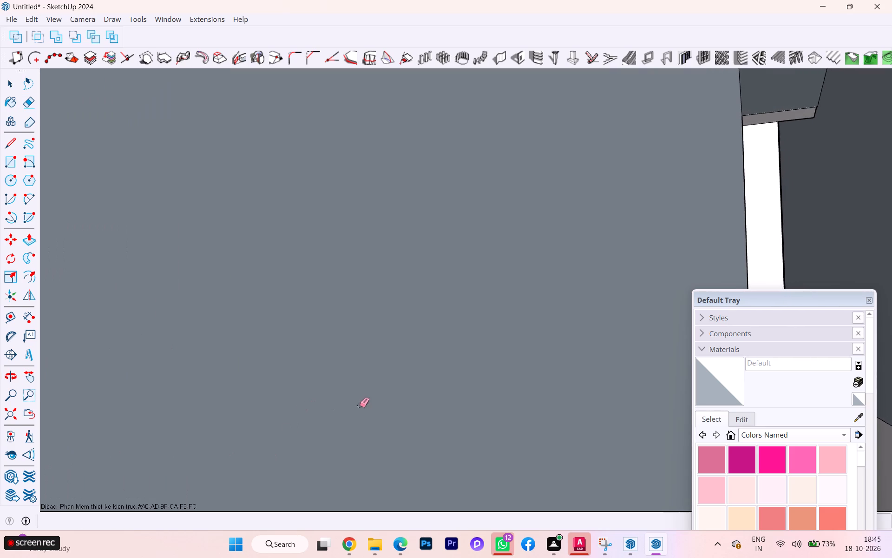
scroll(359, 405, down, 2)
click(11, 412)
scroll(346, 394, down, 2)
scroll(348, 394, up, 2)
scroll(348, 394, down, 1)
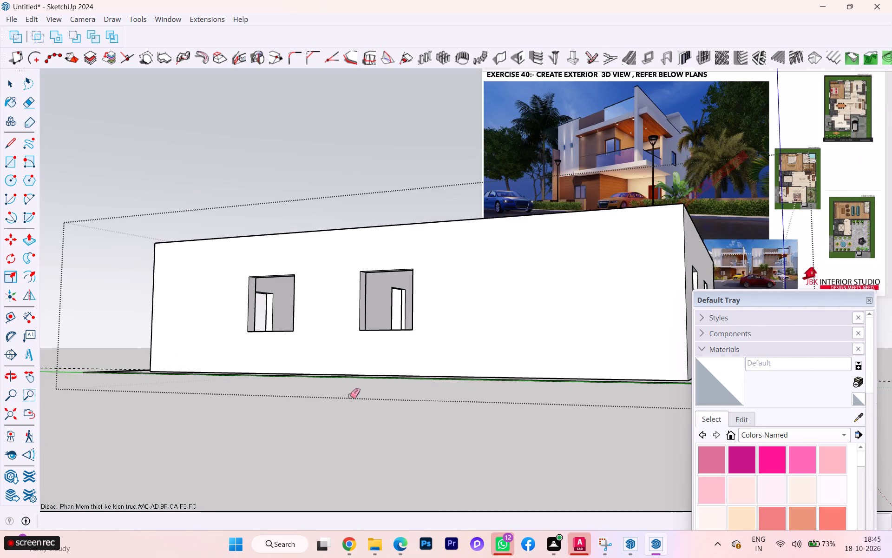
middle_drag(350, 396, 229, 555)
scroll(315, 498, down, 1)
scroll(402, 220, up, 8)
scroll(472, 271, down, 1)
scroll(472, 271, up, 1)
scroll(472, 271, down, 3)
scroll(472, 271, up, 1)
scroll(472, 277, down, 1)
scroll(466, 280, up, 2)
scroll(447, 306, down, 3)
middle_drag(447, 311, 492, 333)
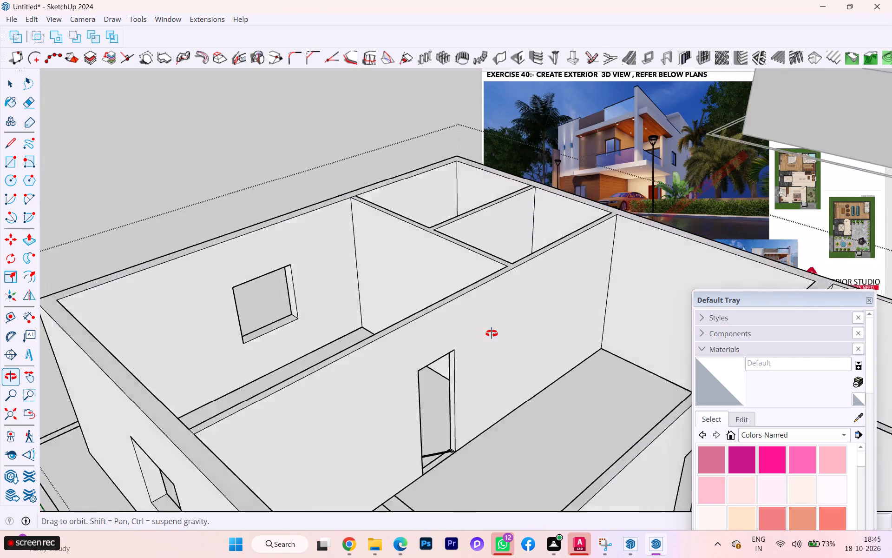
middle_drag(492, 333, 187, 265)
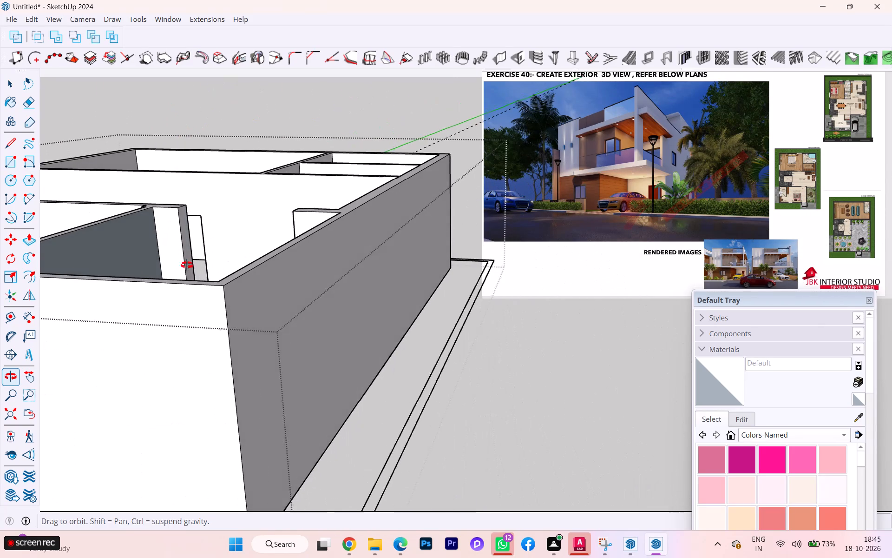
middle_drag(187, 265, 181, 268)
scroll(169, 280, down, 2)
middle_drag(168, 306, 74, 380)
scroll(222, 186, up, 3)
key(space)
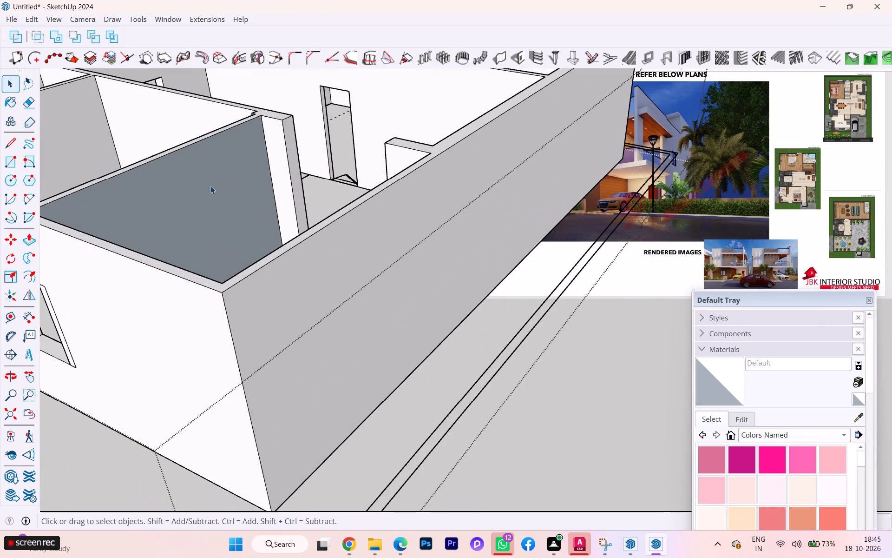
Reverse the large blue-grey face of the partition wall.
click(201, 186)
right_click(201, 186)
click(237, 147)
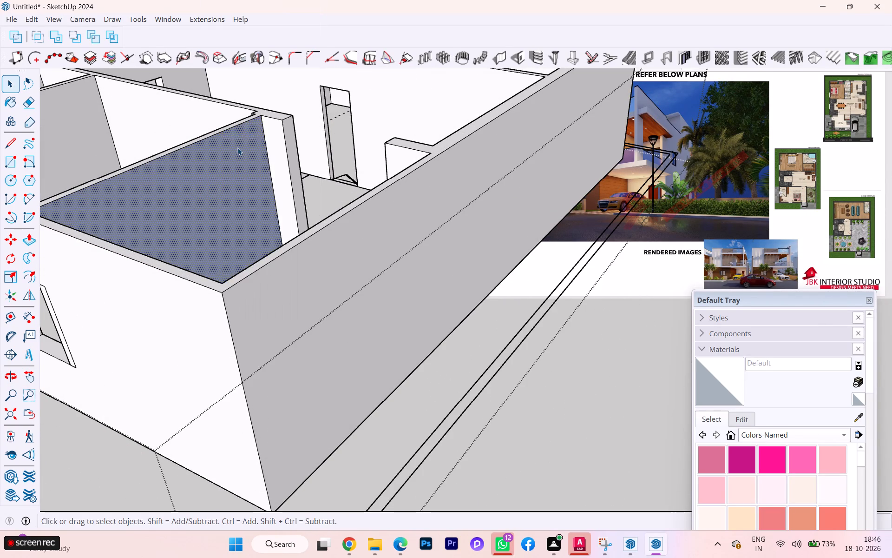
Examine the partition wall's large face from above the rooms and up close at its door end.
middle_drag(226, 173, 551, 190)
scroll(226, 173, down, 1)
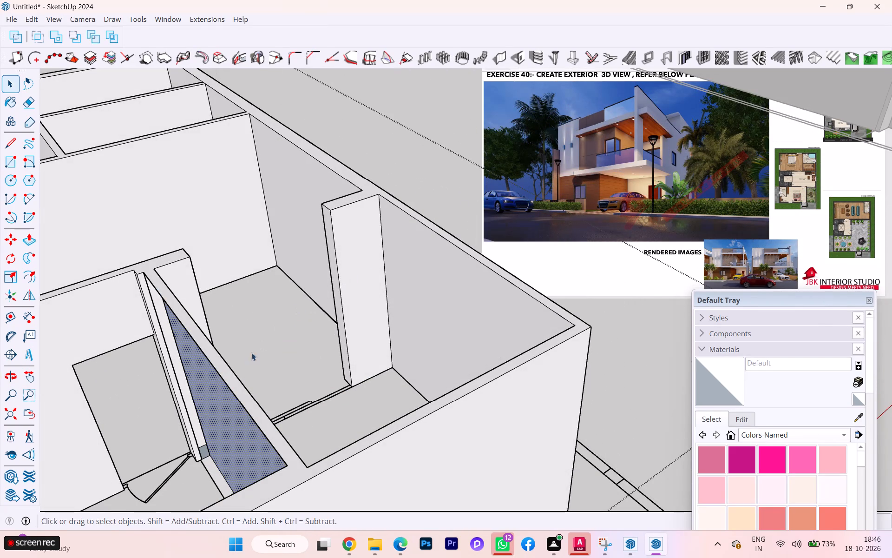
click(206, 392)
middle_drag(221, 383, 281, 363)
scroll(145, 401, up, 2)
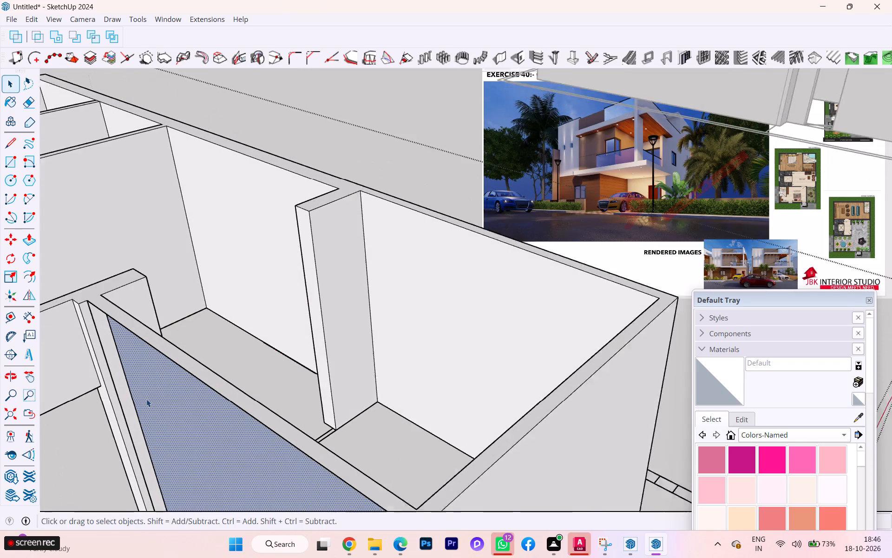
scroll(146, 399, up, 6)
scroll(161, 241, down, 8)
scroll(115, 289, up, 3)
scroll(175, 300, up, 3)
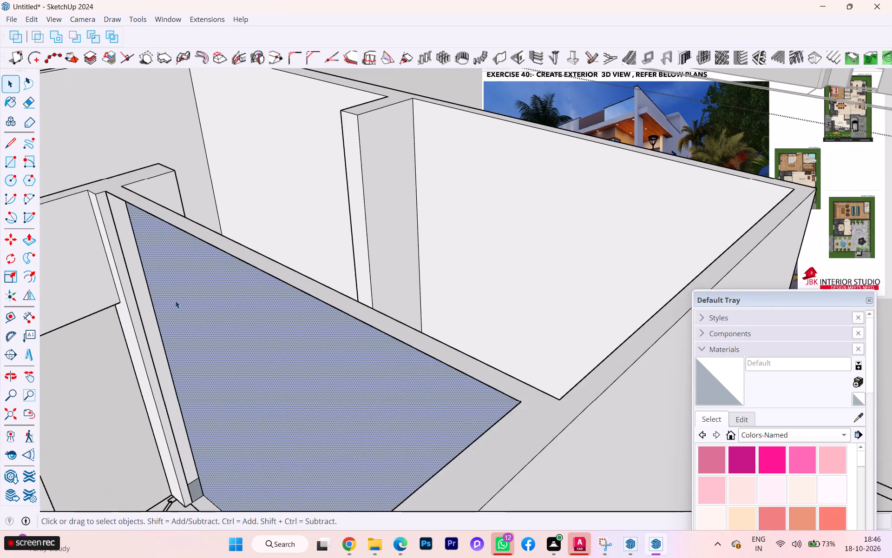
scroll(175, 300, up, 6)
scroll(127, 213, down, 1)
scroll(125, 211, up, 3)
scroll(123, 208, down, 1)
scroll(123, 208, up, 5)
middle_drag(199, 224, 371, 197)
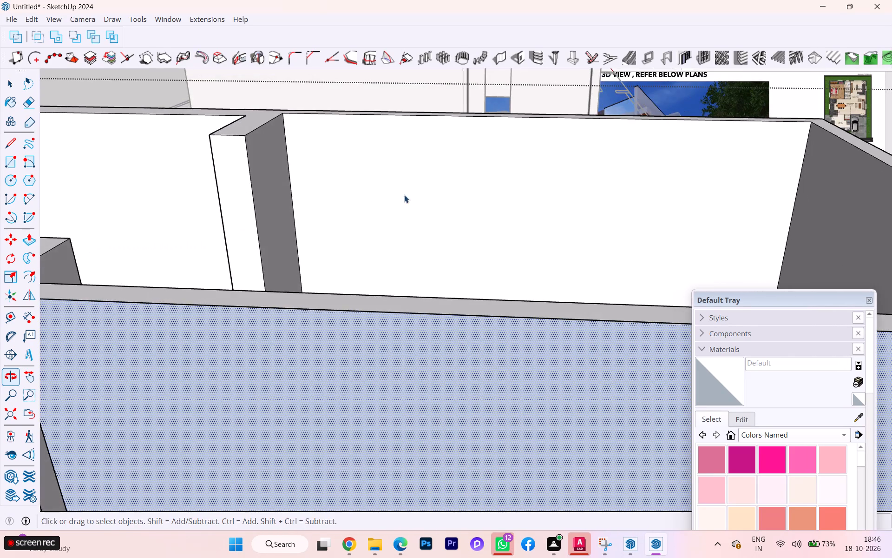
scroll(465, 196, down, 1)
scroll(465, 197, up, 1)
scroll(466, 197, down, 2)
scroll(466, 197, up, 1)
scroll(126, 310, down, 1)
scroll(125, 310, up, 8)
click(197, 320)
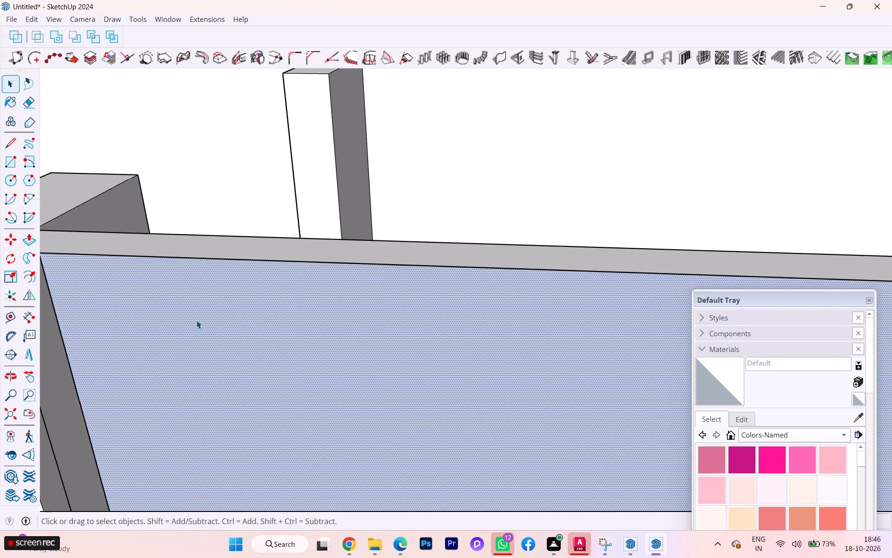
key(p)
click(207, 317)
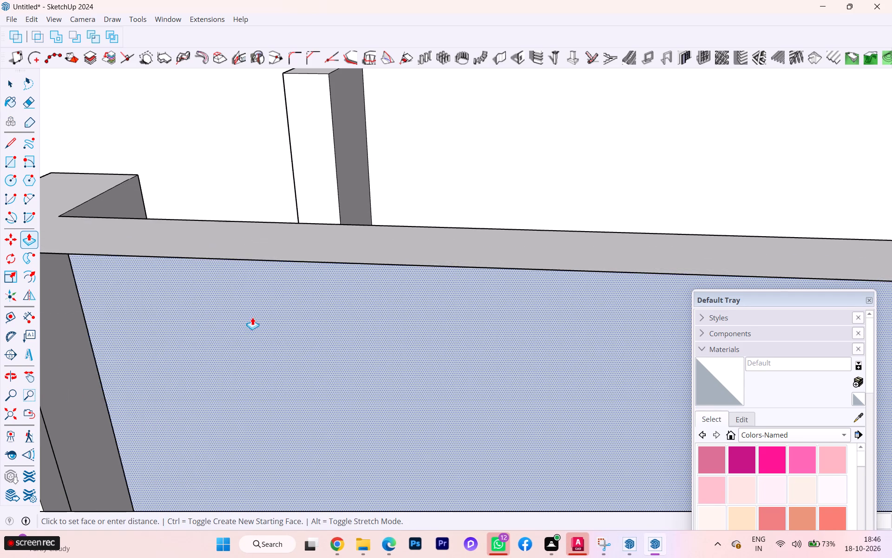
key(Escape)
Examine the corner where the partition wall's blue-grey face meets the pier beside the door.
scroll(334, 249, down, 3)
scroll(335, 249, up, 1)
scroll(338, 247, down, 1)
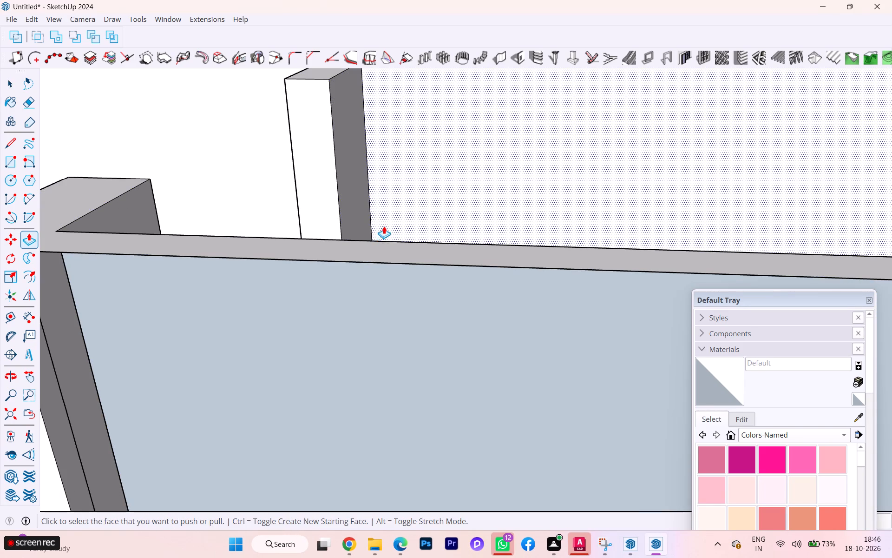
scroll(384, 226, down, 1)
scroll(384, 226, up, 1)
scroll(384, 226, down, 3)
key(space)
scroll(222, 252, up, 3)
scroll(217, 250, down, 3)
scroll(218, 250, up, 7)
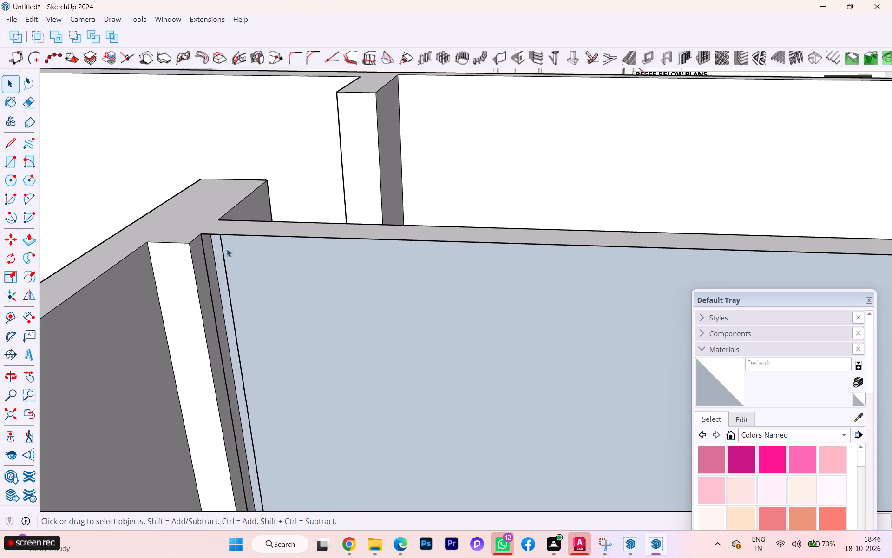
scroll(227, 249, up, 3)
scroll(227, 249, down, 2)
scroll(227, 249, up, 6)
scroll(227, 249, down, 5)
scroll(227, 249, up, 3)
scroll(227, 249, down, 1)
scroll(227, 249, up, 5)
scroll(208, 234, down, 1)
scroll(208, 234, up, 8)
middle_drag(164, 237, 120, 249)
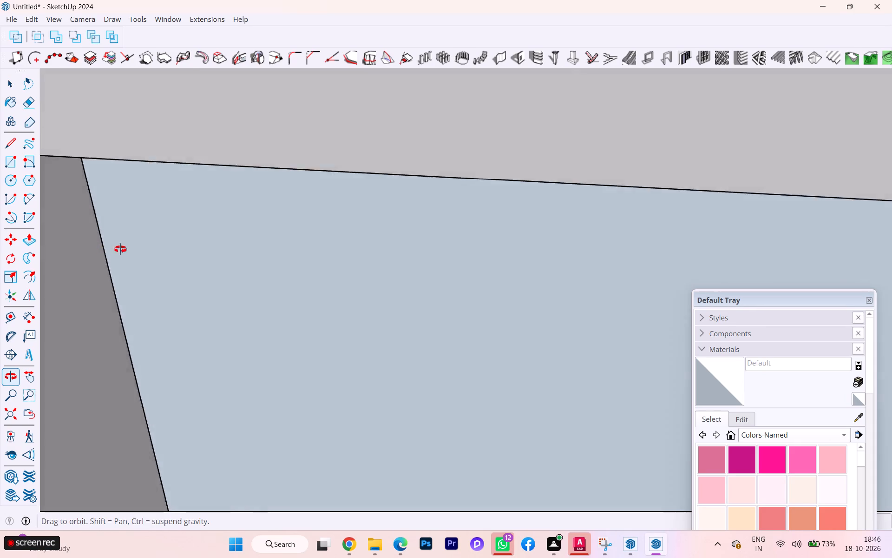
middle_drag(120, 249, 140, 239)
scroll(229, 254, down, 1)
scroll(230, 255, up, 1)
scroll(231, 255, down, 5)
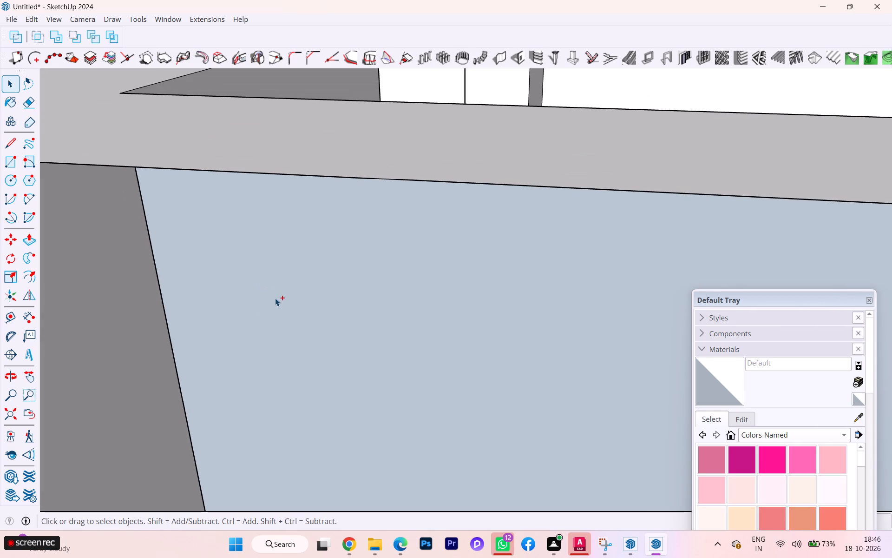
Undo the recent face reversals and edge edits on the partition wall.
key(ctrl+z)
key(ctrl+z)
key(ctrl+z)
key(ctrl+z)
key(ctrl+z)
key(ctrl+z)
key(ctrl+z)
key(ctrl+z)
key(ctrl+z)
Undo the earlier edits behind the face that covers the window room at wall-top level.
ctrl+scroll(285, 302, down, 1)
ctrl+scroll(285, 302, up, 1)
ctrl+scroll(286, 301, down, 2)
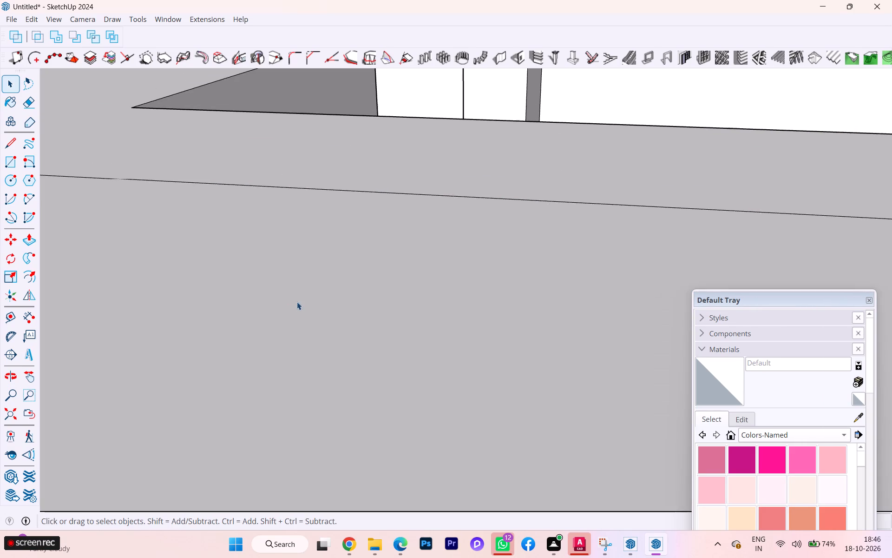
scroll(308, 284, down, 20)
scroll(308, 284, down, 2)
scroll(317, 279, up, 1)
scroll(317, 279, down, 4)
ctrl+scroll(309, 281, up, 1)
ctrl+scroll(309, 281, down, 3)
ctrl+scroll(309, 280, up, 4)
ctrl+scroll(309, 280, down, 1)
ctrl+scroll(309, 280, up, 1)
ctrl+scroll(306, 283, down, 10)
ctrl+scroll(306, 283, up, 1)
ctrl+scroll(305, 284, down, 4)
ctrl+scroll(305, 284, up, 1)
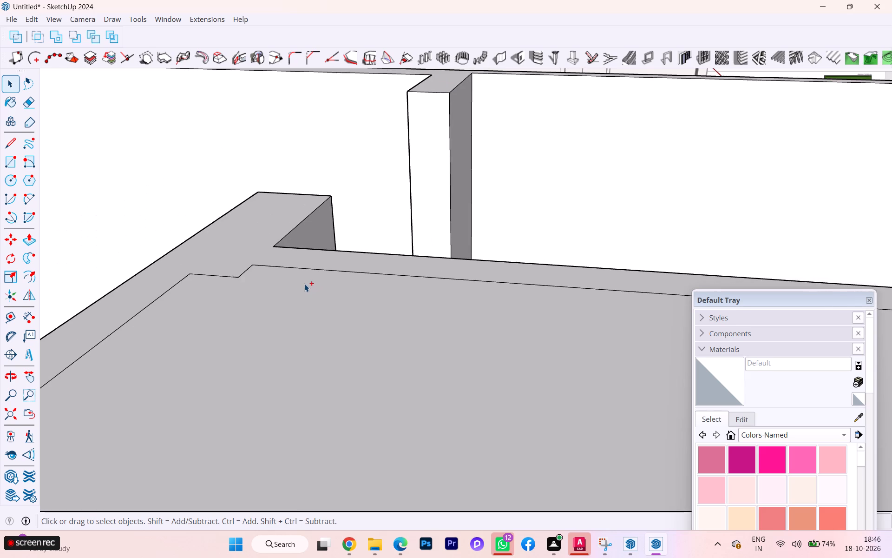
key(ctrl+z)
key(ctrl+z)
key(ctrl+z)
key(ctrl+z)
key(ctrl+z)
key(ctrl+z)
key(ctrl+z)
key(ctrl+z)
key(ctrl+z)
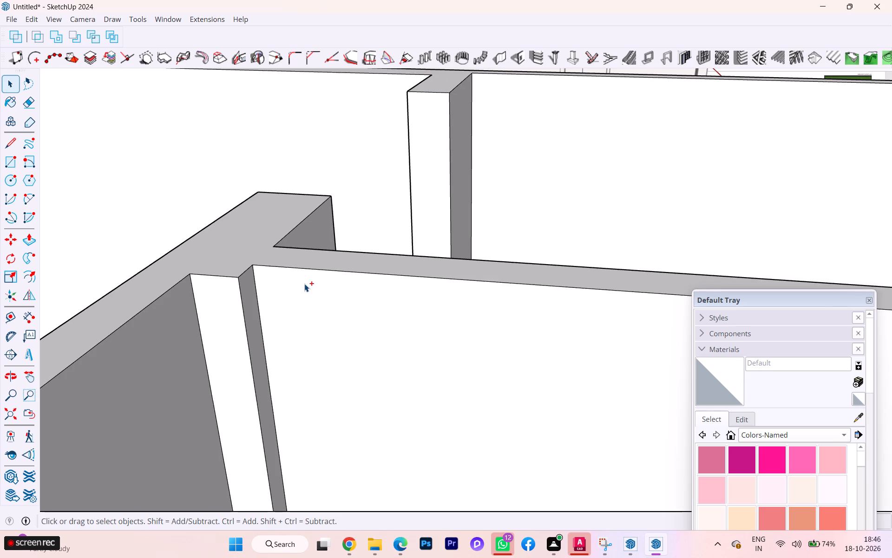
key(ctrl+z)
Undo the window opening cut in the outer wall beside the partition wall's end.
scroll(312, 291, down, 9)
scroll(287, 266, up, 2)
scroll(286, 265, down, 1)
scroll(283, 262, up, 1)
scroll(281, 256, down, 5)
scroll(281, 256, up, 1)
scroll(281, 256, down, 2)
scroll(279, 255, up, 1)
scroll(279, 255, down, 1)
scroll(279, 254, up, 2)
scroll(279, 254, down, 3)
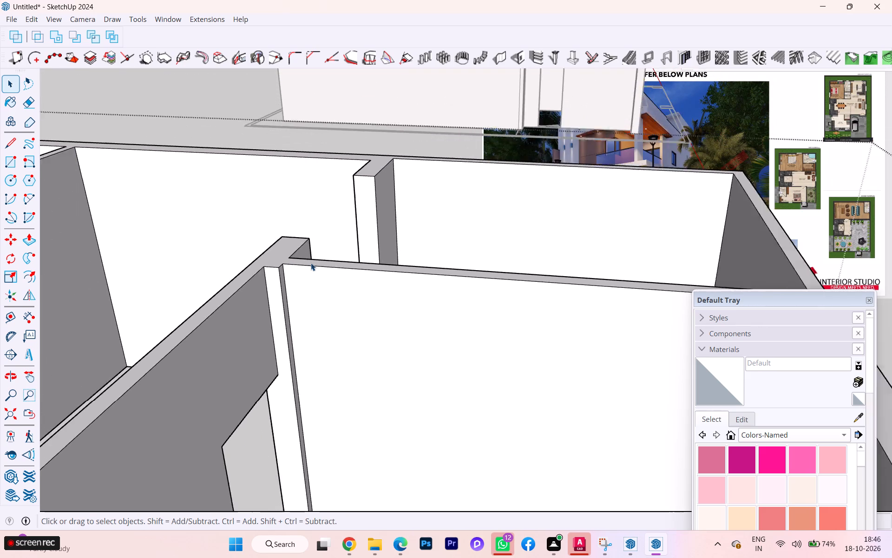
scroll(311, 263, down, 9)
scroll(315, 265, up, 3)
scroll(336, 279, down, 2)
scroll(374, 300, down, 1)
middle_drag(377, 300, 193, 315)
key(ctrl+z)
key(ctrl+z)
key(ctrl+z)
key(ctrl+z)
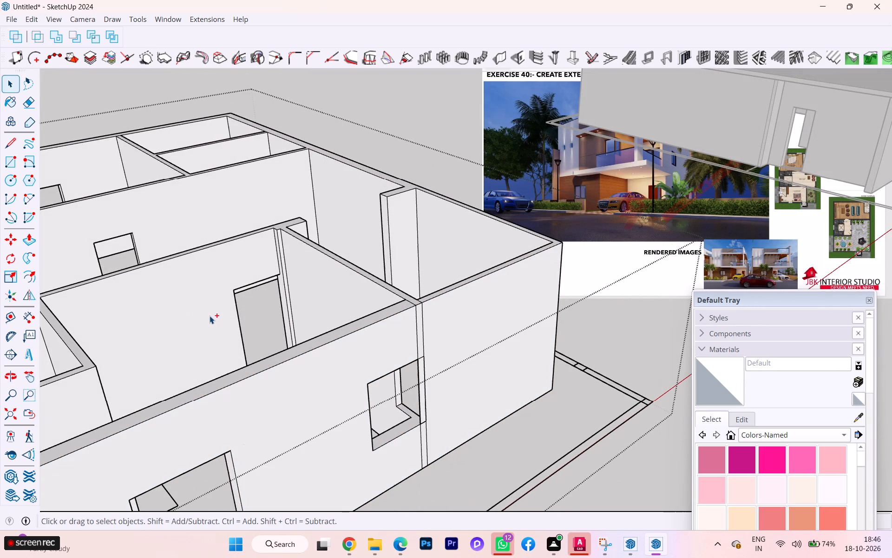
key(ctrl+z)
key(ctrl+z)
key(ctrl+z)
key(ctrl+z)
key(ctrl+z)
key(ctrl+z)
key(ctrl+z)
key(ctrl+z)
key(ctrl+z)
key(ctrl+z)
key(ctrl+z)
key(ctrl+z)
key(ctrl+z)
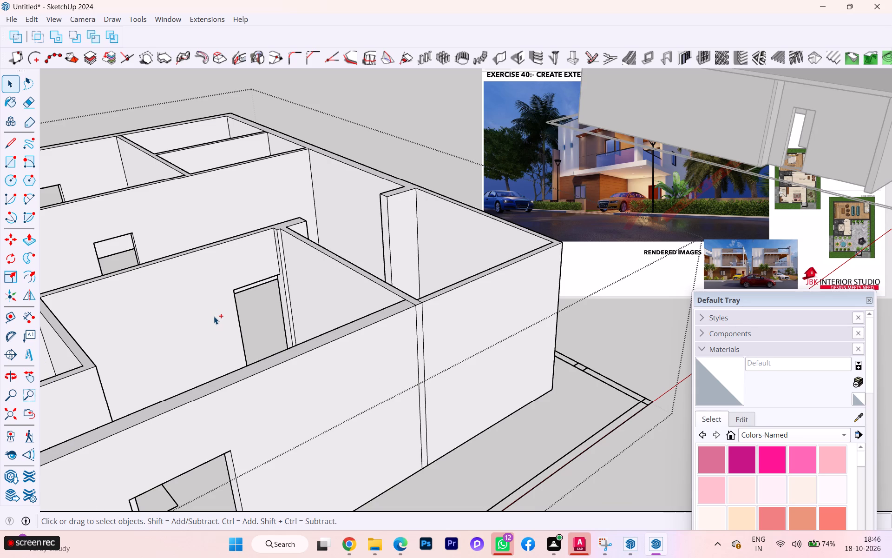
Undo the pair of vertical edges on the outer wall where the partition wall meets it.
key(ctrl+z)
key(ctrl+z)
key(ctrl+z)
key(ctrl+z)
key(ctrl+z)
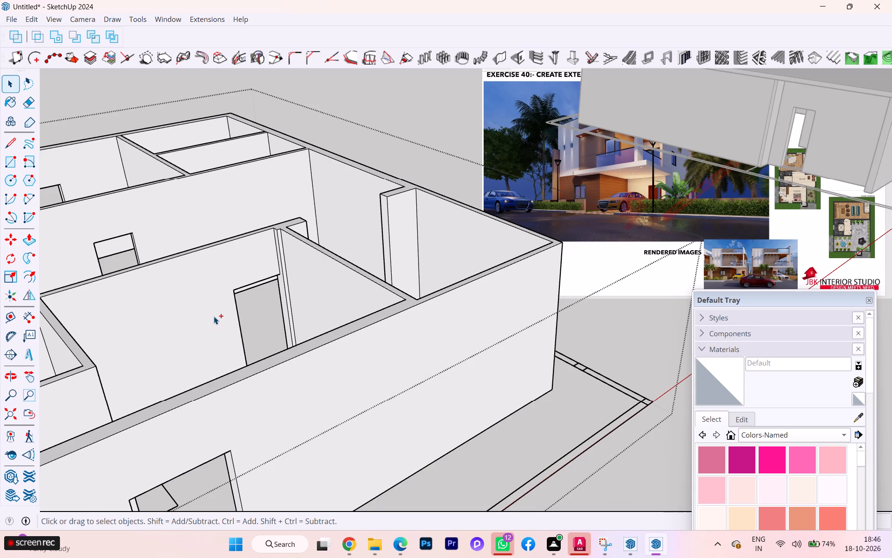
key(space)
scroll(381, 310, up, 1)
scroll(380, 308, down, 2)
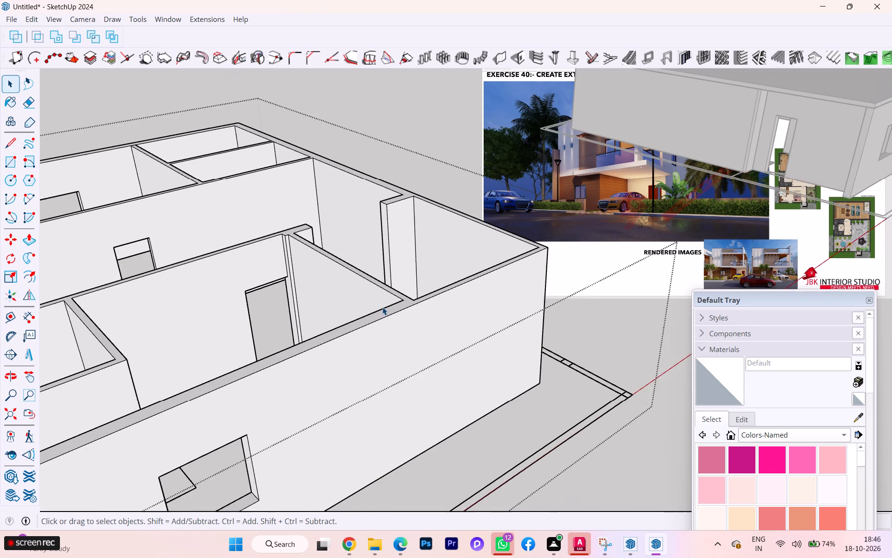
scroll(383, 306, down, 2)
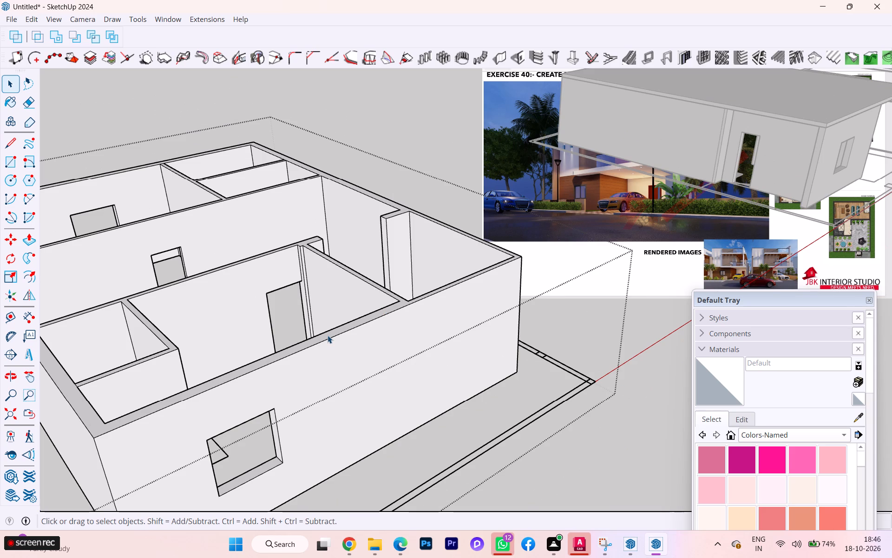
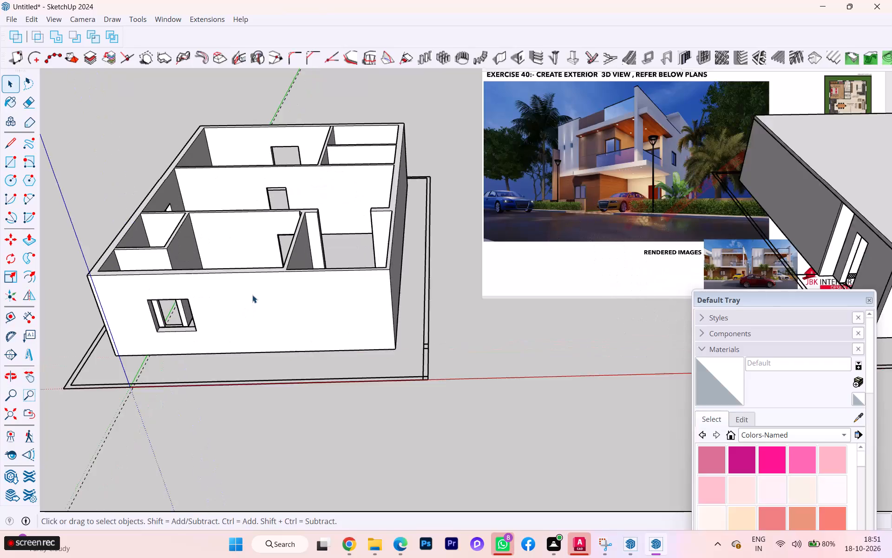
Examine the first-floor wall model from several sides, including its rooms, openings and front wall.
scroll(255, 293, down, 1)
scroll(255, 293, up, 1)
scroll(255, 293, down, 4)
scroll(255, 293, up, 3)
scroll(255, 293, down, 1)
scroll(255, 293, up, 4)
scroll(327, 322, up, 1)
scroll(327, 322, down, 4)
scroll(327, 322, up, 3)
scroll(349, 324, down, 3)
scroll(357, 328, up, 1)
scroll(358, 328, down, 6)
scroll(325, 283, down, 2)
middle_drag(325, 283, 623, 289)
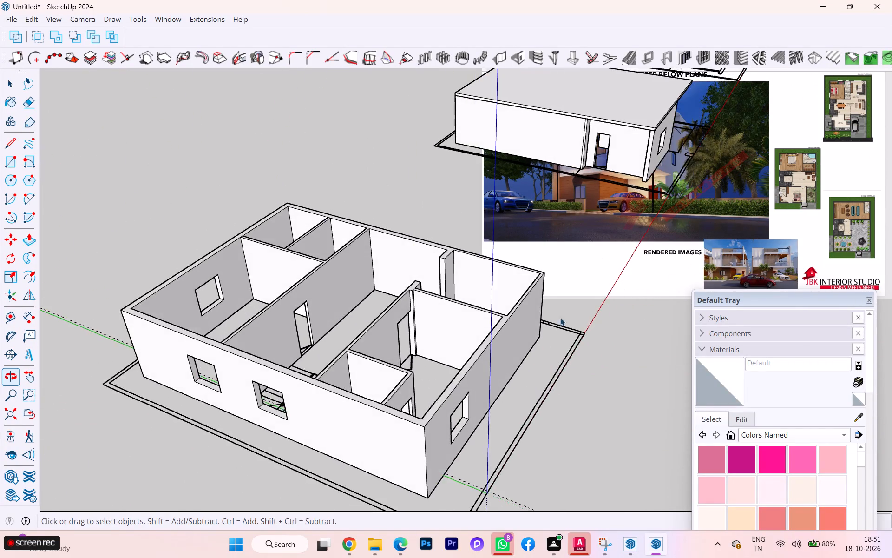
scroll(463, 329, up, 5)
scroll(428, 330, down, 1)
scroll(428, 330, up, 7)
scroll(437, 297, down, 4)
scroll(469, 305, up, 4)
scroll(470, 305, down, 4)
scroll(488, 306, up, 5)
scroll(531, 289, down, 1)
scroll(533, 289, up, 1)
scroll(534, 289, down, 2)
scroll(538, 290, up, 1)
scroll(539, 290, down, 1)
scroll(545, 291, up, 1)
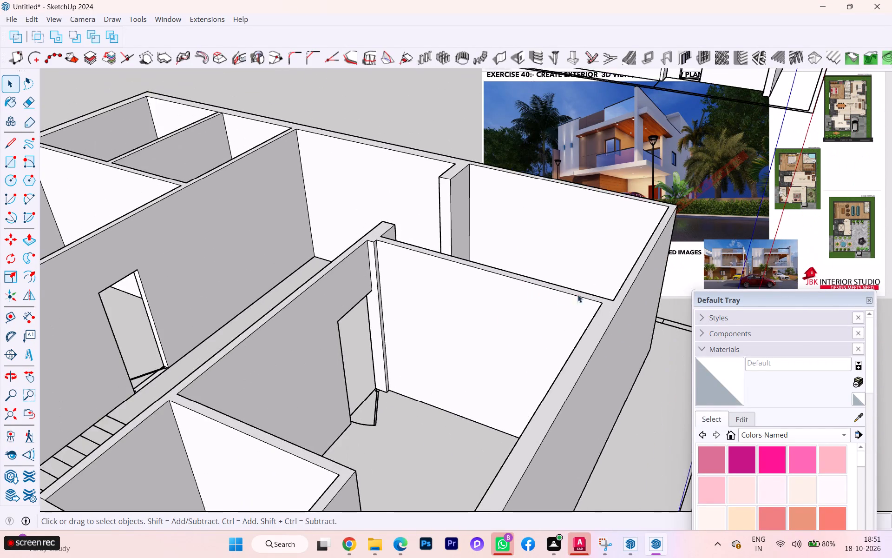
scroll(583, 295, down, 5)
scroll(600, 298, up, 1)
scroll(643, 299, down, 2)
middle_drag(640, 303, 238, 383)
scroll(492, 330, down, 6)
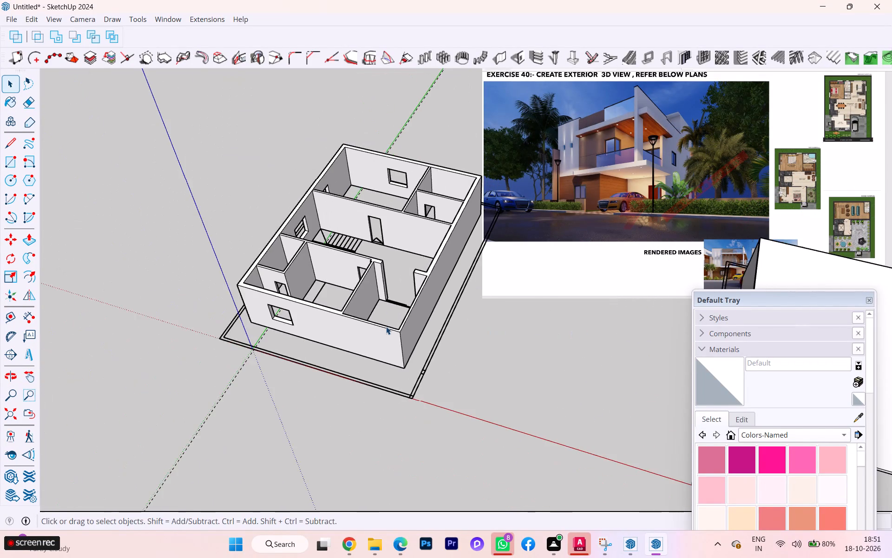
middle_drag(386, 326, 492, 305)
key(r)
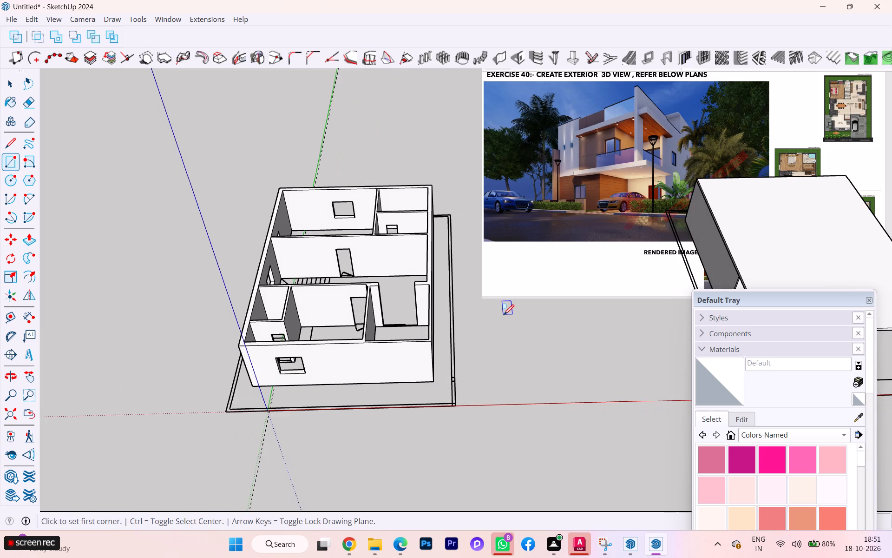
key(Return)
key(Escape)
Move the first-floor wall group by its front wall's base corner to a spot beside the roofed ground-floor model.
click(14, 91)
click(533, 396)
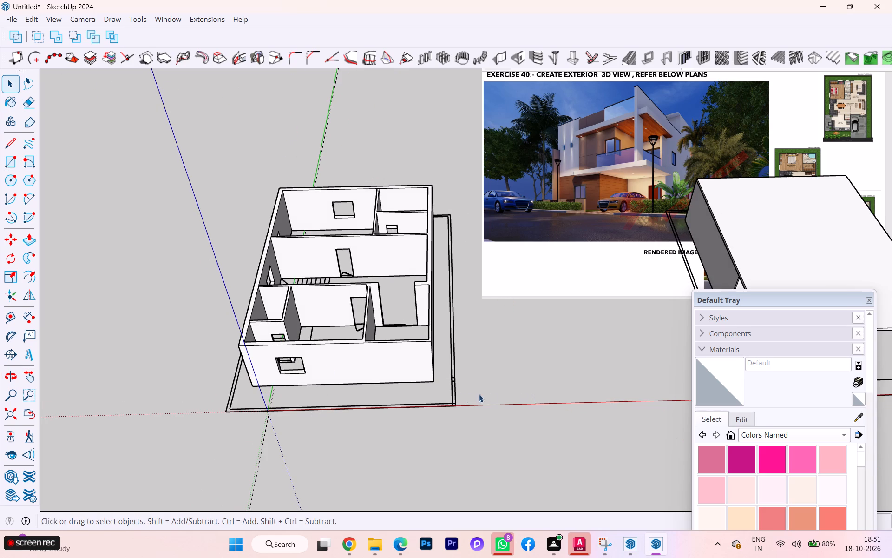
click(335, 358)
scroll(321, 382, down, 4)
scroll(174, 383, down, 1)
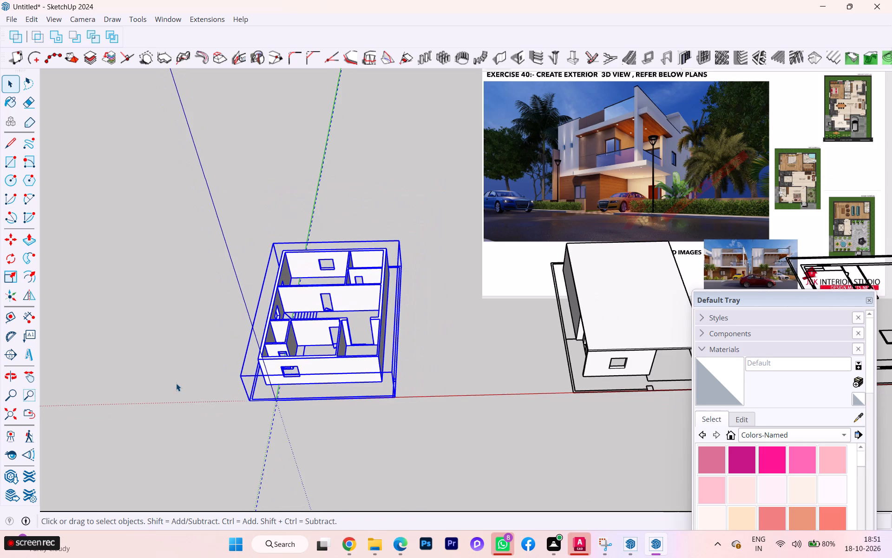
key(m)
key(Return)
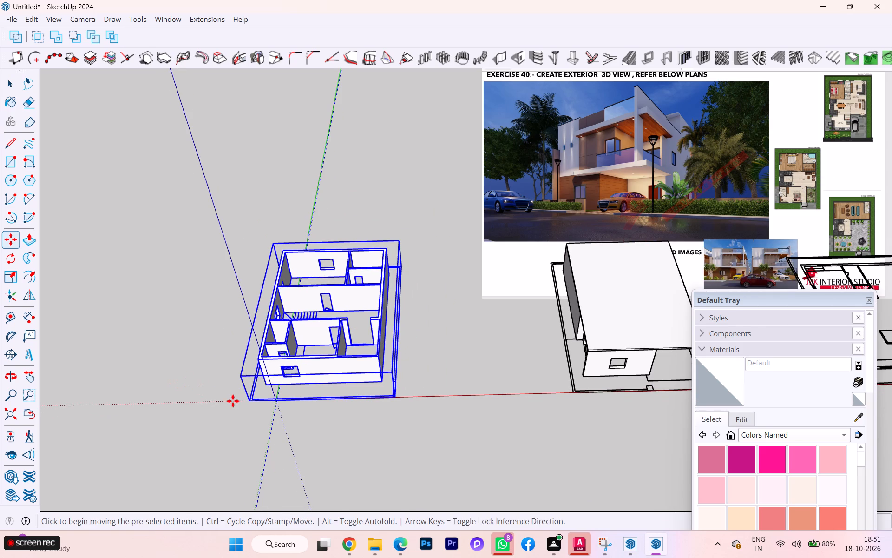
scroll(623, 355, up, 3)
scroll(611, 373, down, 1)
scroll(611, 373, up, 1)
scroll(184, 420, up, 2)
scroll(184, 420, down, 1)
scroll(184, 420, up, 2)
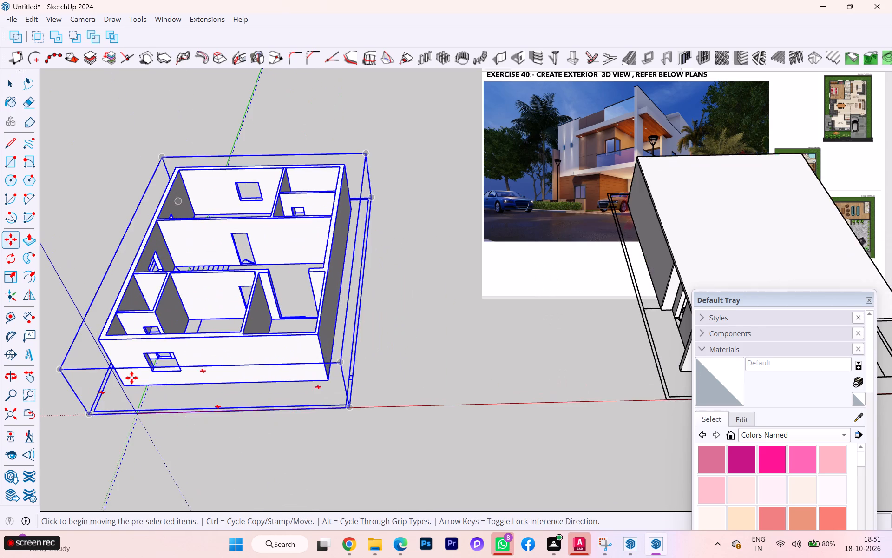
scroll(128, 375, up, 1)
scroll(128, 375, down, 2)
scroll(128, 375, up, 1)
scroll(128, 375, down, 2)
click(120, 384)
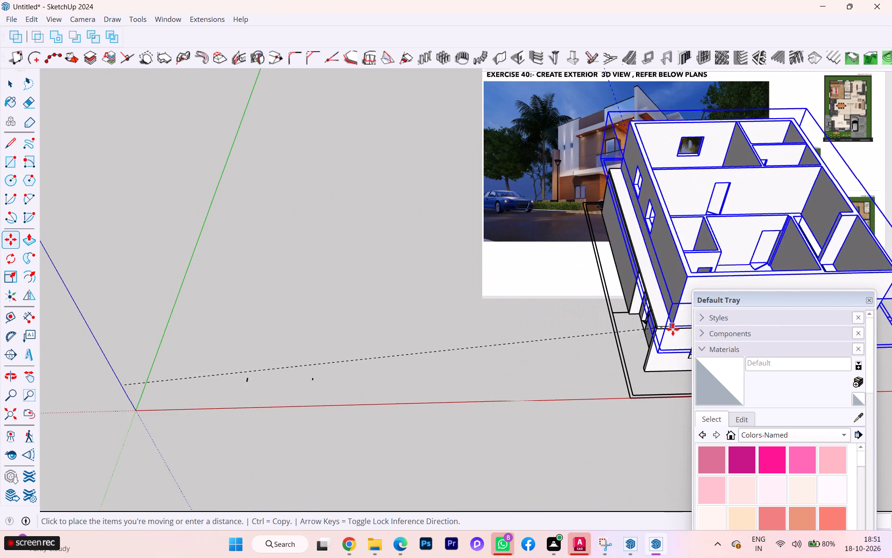
scroll(673, 329, up, 4)
scroll(665, 335, down, 1)
scroll(665, 335, up, 1)
scroll(664, 335, down, 2)
scroll(664, 334, up, 10)
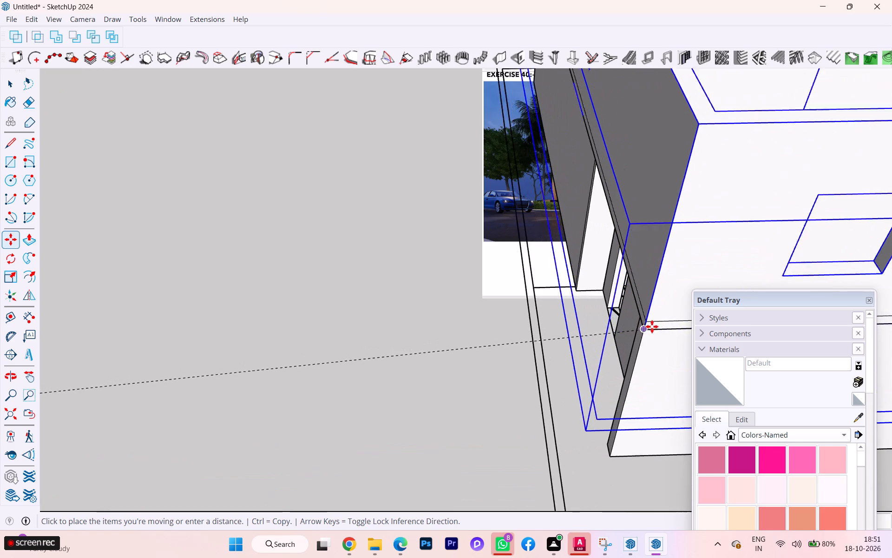
scroll(652, 326, up, 1)
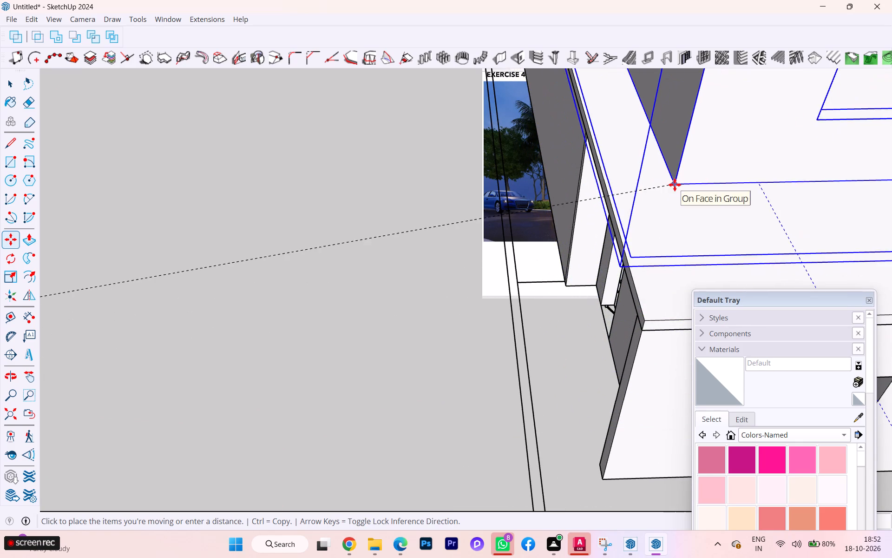
scroll(538, 220, down, 2)
scroll(154, 401, down, 2)
scroll(0, 366, down, 2)
scroll(0, 366, up, 6)
scroll(0, 366, down, 1)
scroll(38, 372, up, 1)
scroll(39, 372, down, 11)
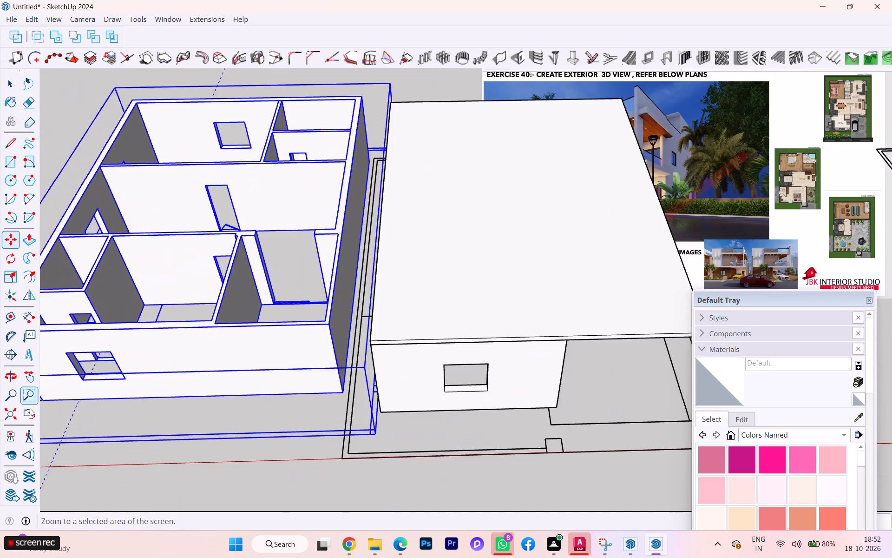
scroll(30, 408, down, 3)
scroll(81, 402, up, 4)
scroll(81, 402, down, 2)
scroll(88, 404, up, 3)
key(grave)
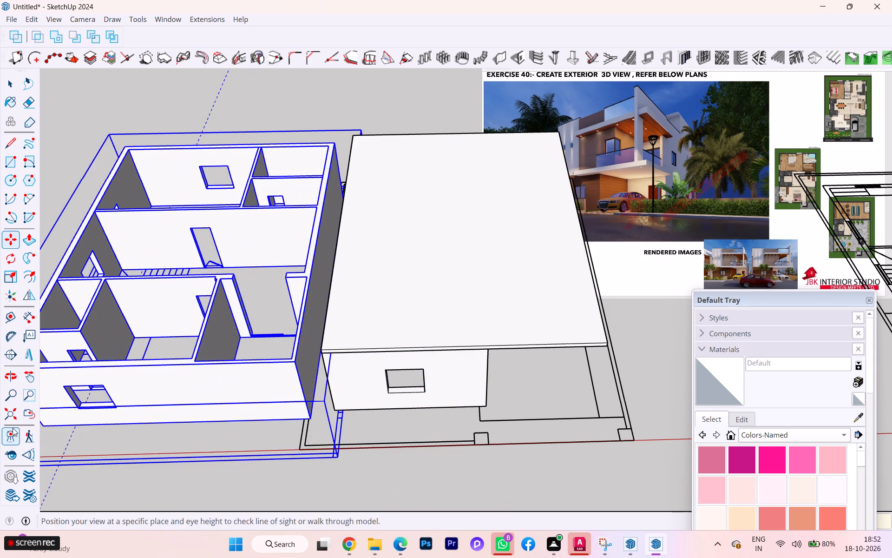
scroll(596, 415, down, 3)
scroll(649, 414, down, 1)
scroll(653, 414, up, 1)
scroll(656, 414, down, 3)
scroll(668, 414, up, 2)
scroll(669, 414, down, 2)
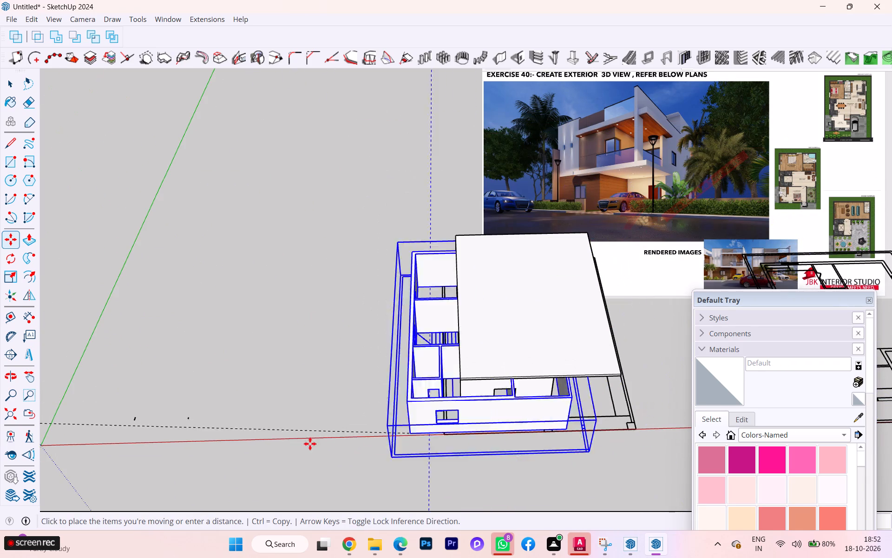
click(233, 416)
key(Escape)
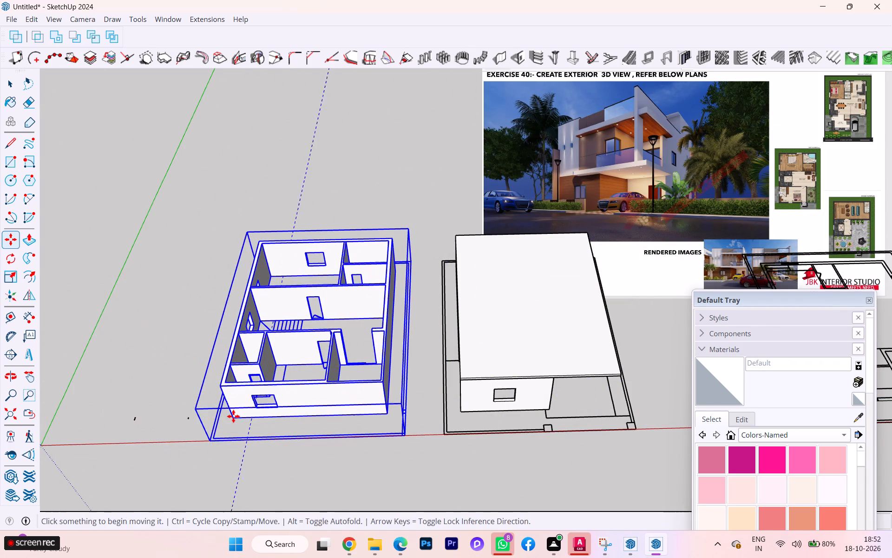
Open the first-floor wall group for editing.
key(space)
double_click(362, 399)
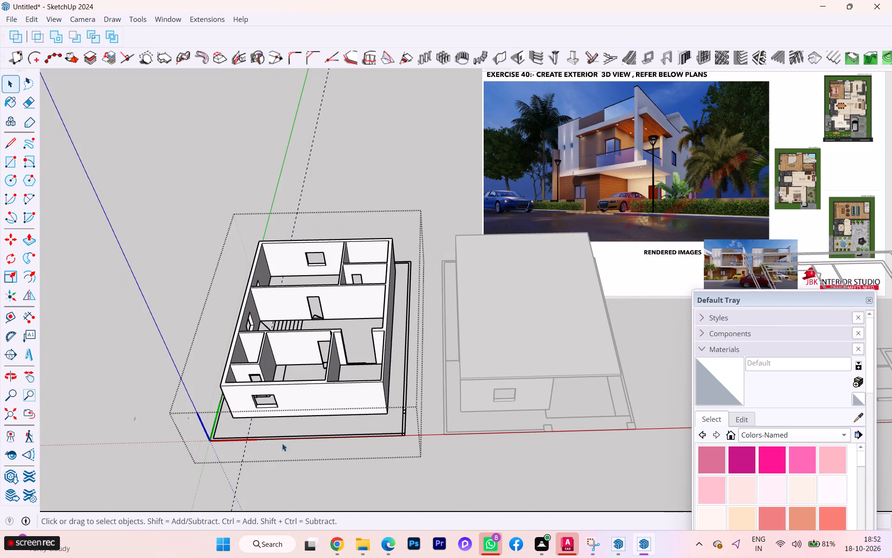
middle_drag(264, 418, 343, 436)
click(349, 430)
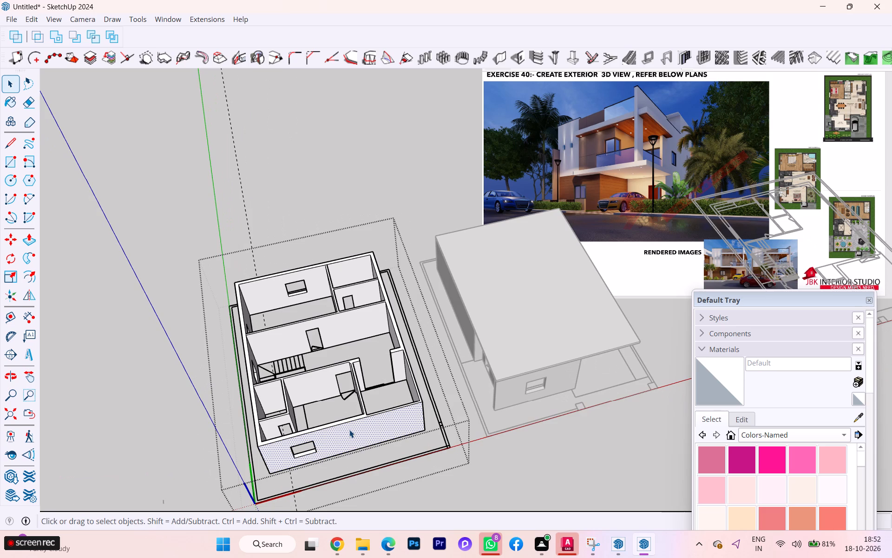
click(443, 482)
click(384, 416)
triple_click(384, 416)
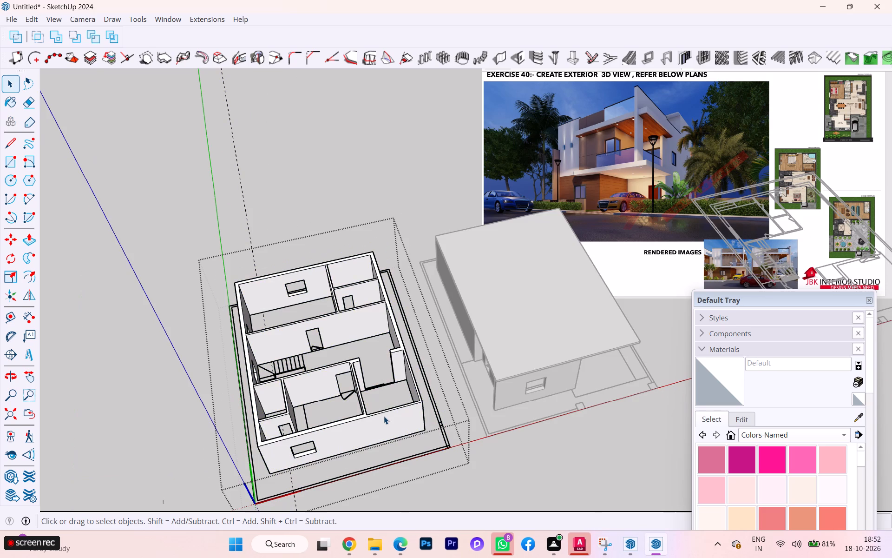
click(384, 416)
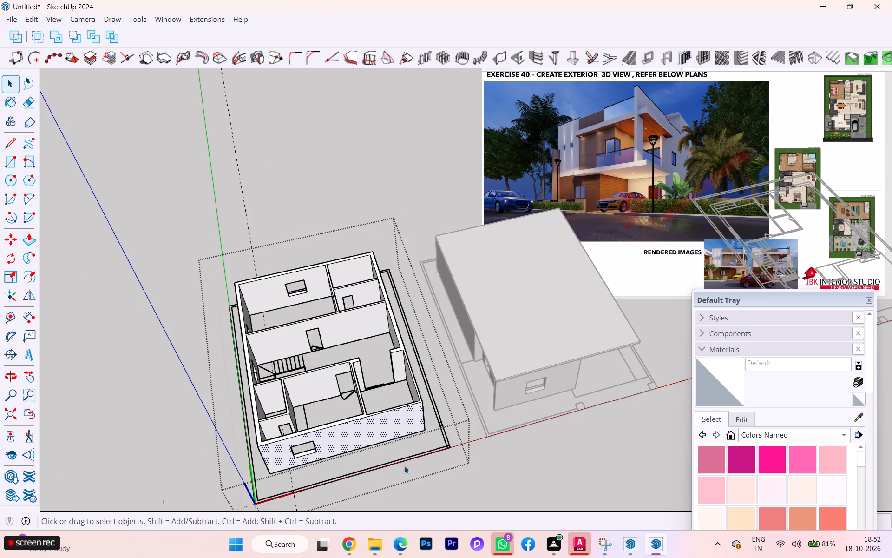
scroll(430, 478, down, 2)
click(438, 476)
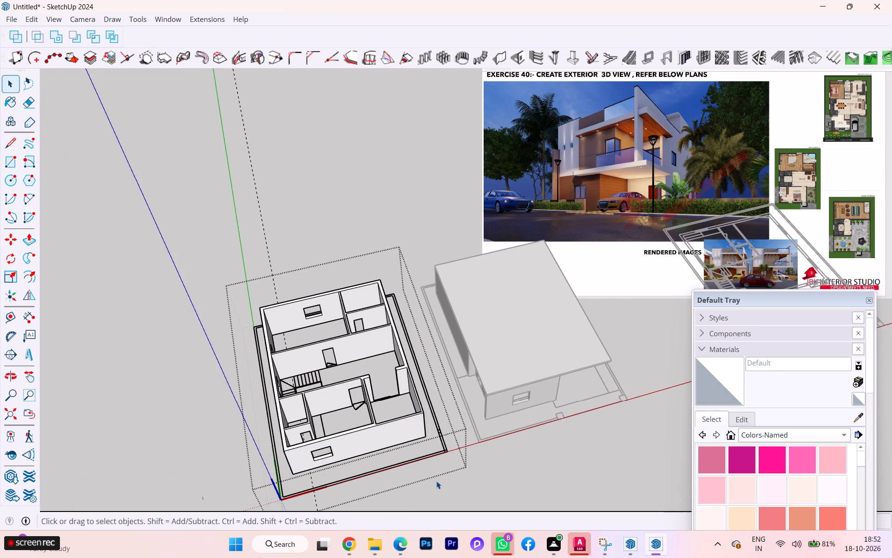
Examine the first-floor rooms and the front wall around the sit-out area with the Rectangle tool ready.
key(r)
key(Return)
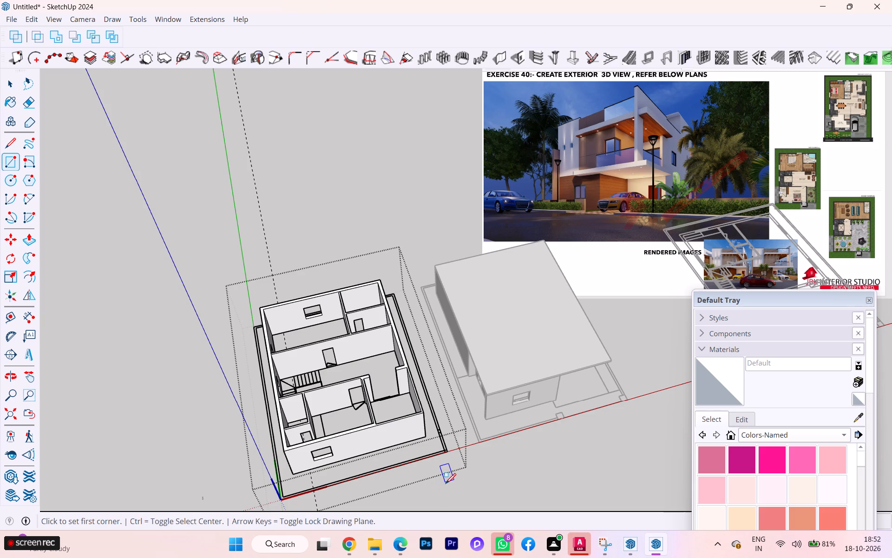
scroll(273, 477, up, 4)
scroll(300, 428, down, 1)
scroll(300, 427, up, 7)
scroll(251, 334, down, 1)
scroll(251, 334, up, 2)
scroll(250, 335, down, 2)
scroll(250, 335, up, 3)
scroll(459, 333, down, 2)
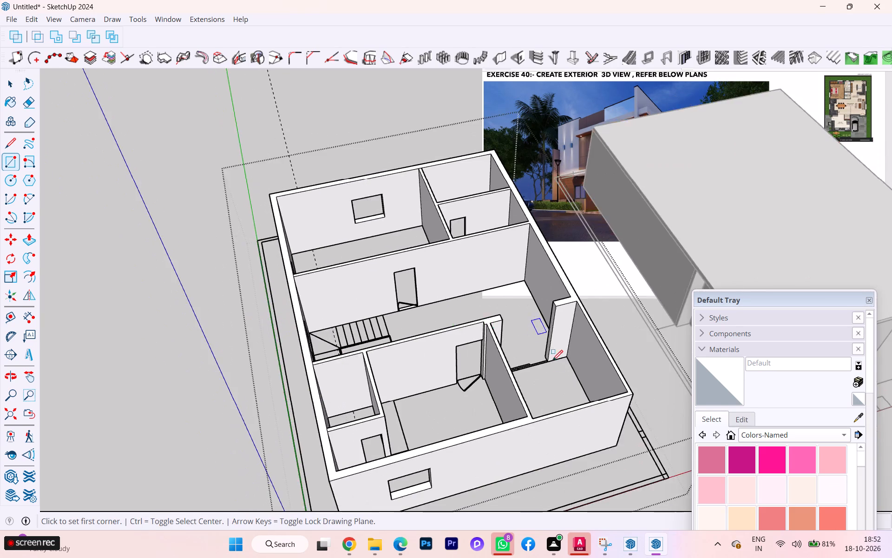
scroll(552, 360, down, 6)
scroll(556, 457, down, 1)
middle_drag(545, 461, 458, 456)
scroll(413, 420, down, 1)
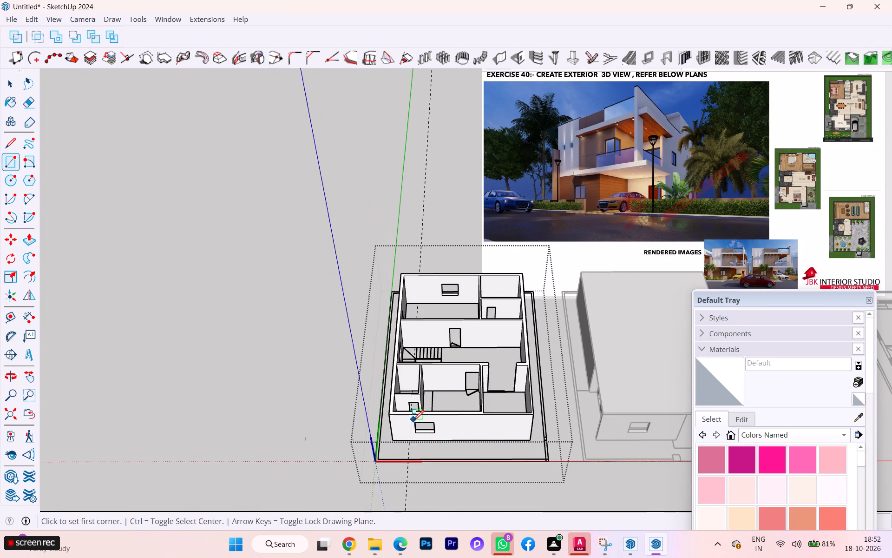
scroll(517, 457, up, 2)
scroll(592, 458, up, 3)
scroll(518, 451, down, 3)
scroll(522, 456, up, 1)
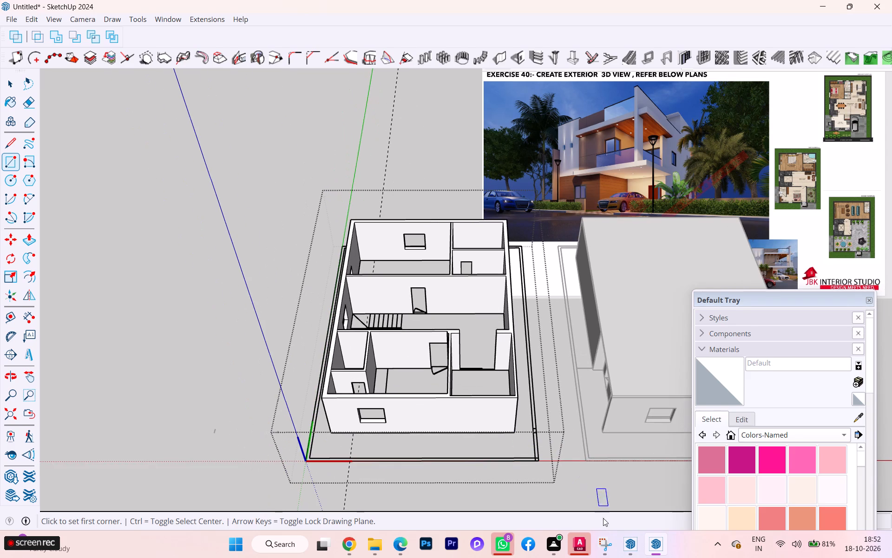
Switch to AutoCAD and examine the first-floor reference plan, especially the sit-out walls and their dimensions.
click(574, 501)
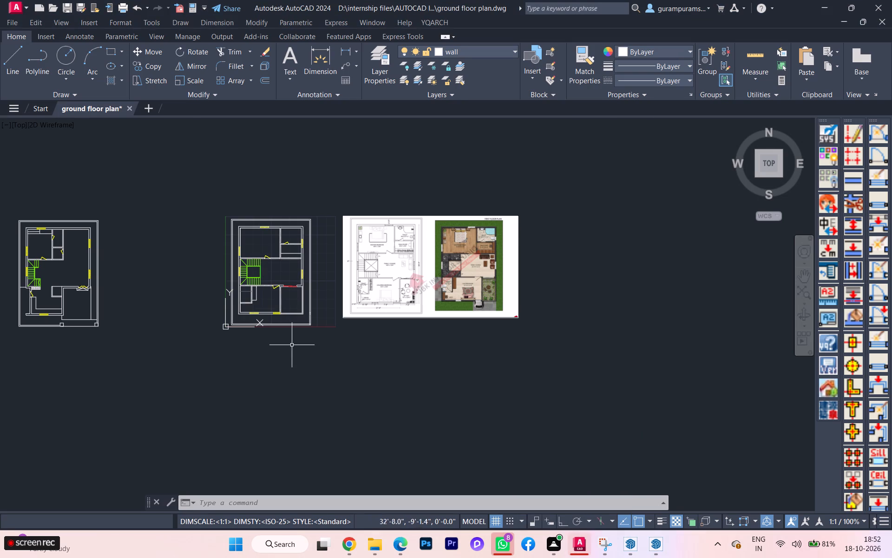
scroll(236, 324, up, 4)
scroll(236, 323, down, 1)
scroll(361, 314, up, 1)
scroll(366, 318, down, 1)
scroll(366, 318, up, 1)
scroll(366, 319, down, 3)
scroll(514, 311, down, 2)
scroll(537, 302, up, 2)
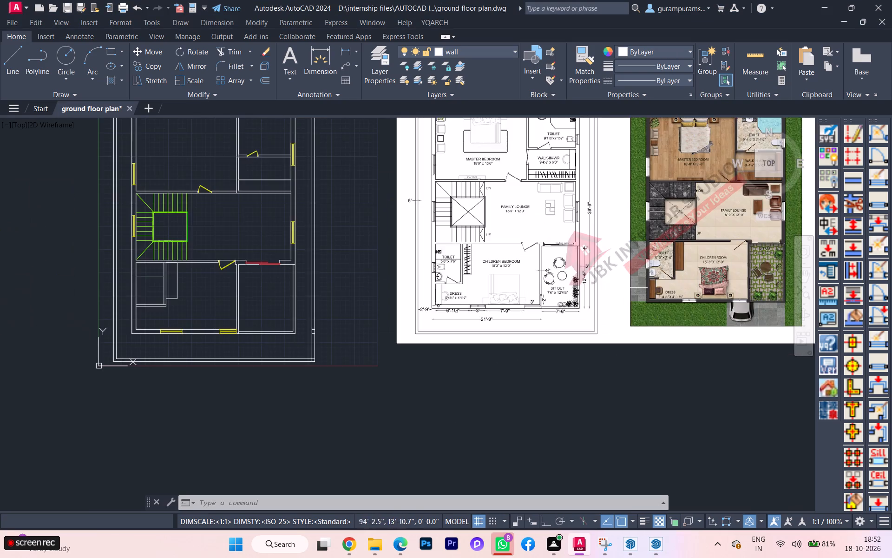
scroll(550, 308, up, 4)
scroll(542, 308, down, 2)
scroll(541, 309, up, 1)
scroll(541, 309, down, 1)
scroll(541, 309, up, 3)
scroll(540, 310, down, 1)
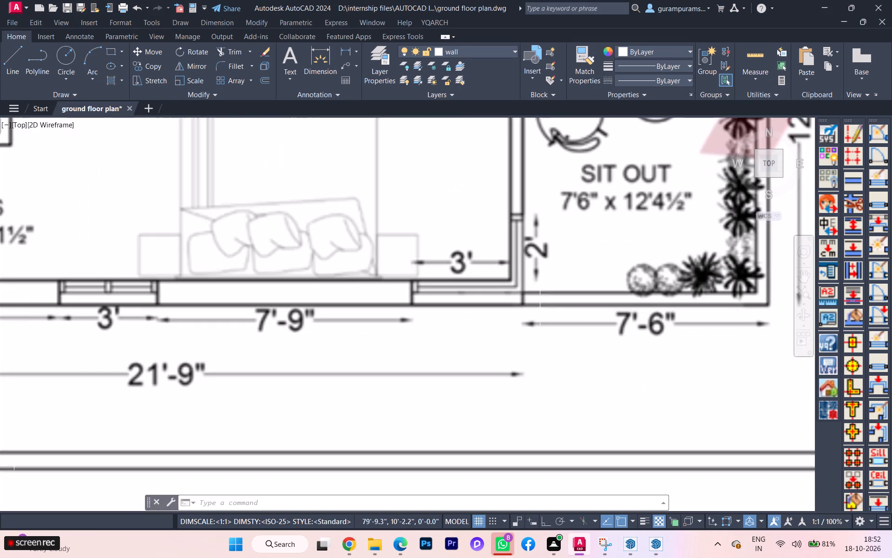
scroll(540, 310, down, 2)
scroll(540, 310, up, 4)
scroll(540, 310, down, 5)
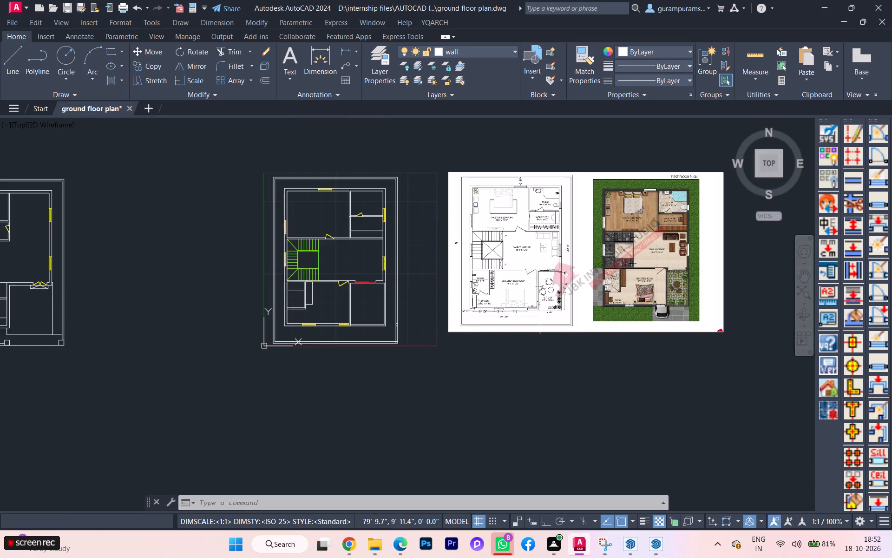
scroll(518, 226, up, 2)
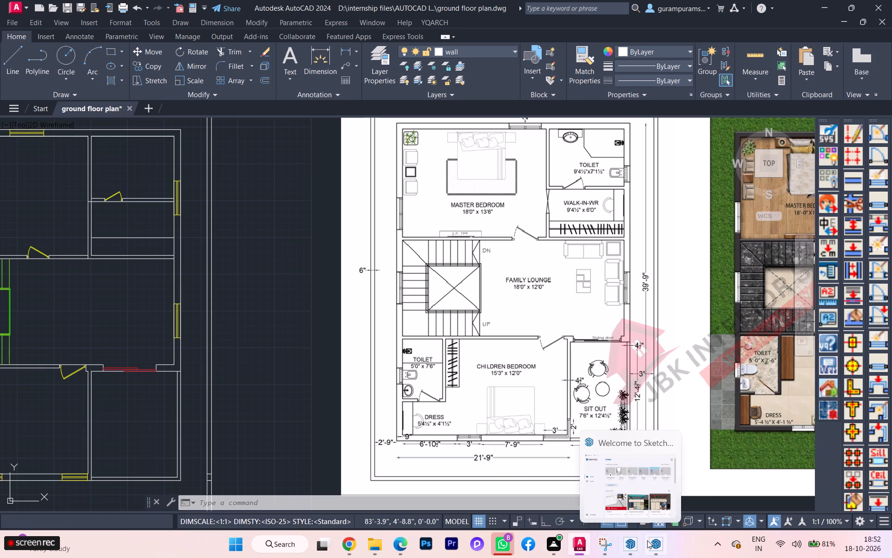
Switch to SketchUp and examine the first-floor walls around the sit-out, comparing them with the first-floor plan in AutoCAD.
click(647, 496)
scroll(435, 452, up, 9)
scroll(561, 462, up, 2)
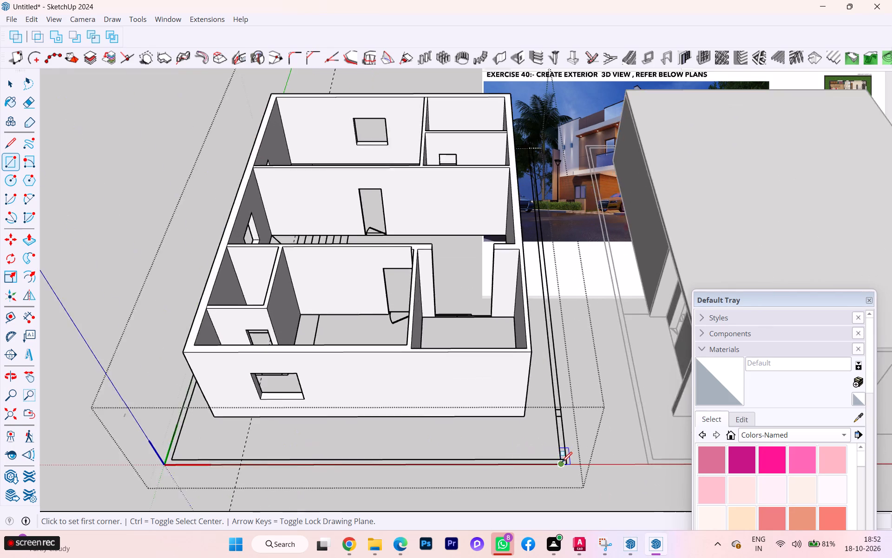
scroll(562, 462, up, 3)
scroll(562, 462, down, 6)
scroll(578, 453, up, 7)
scroll(544, 455, down, 3)
scroll(573, 457, up, 2)
scroll(573, 457, down, 1)
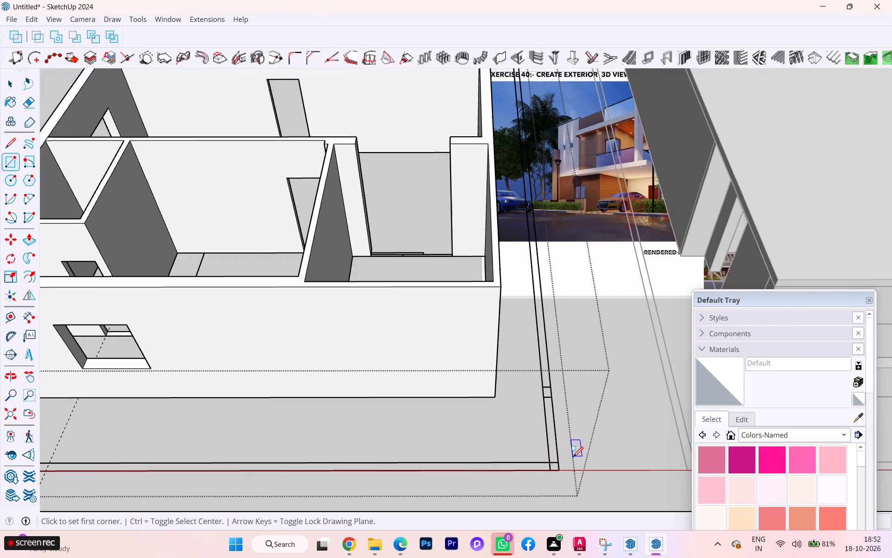
scroll(573, 457, down, 7)
scroll(573, 457, up, 1)
scroll(573, 457, down, 3)
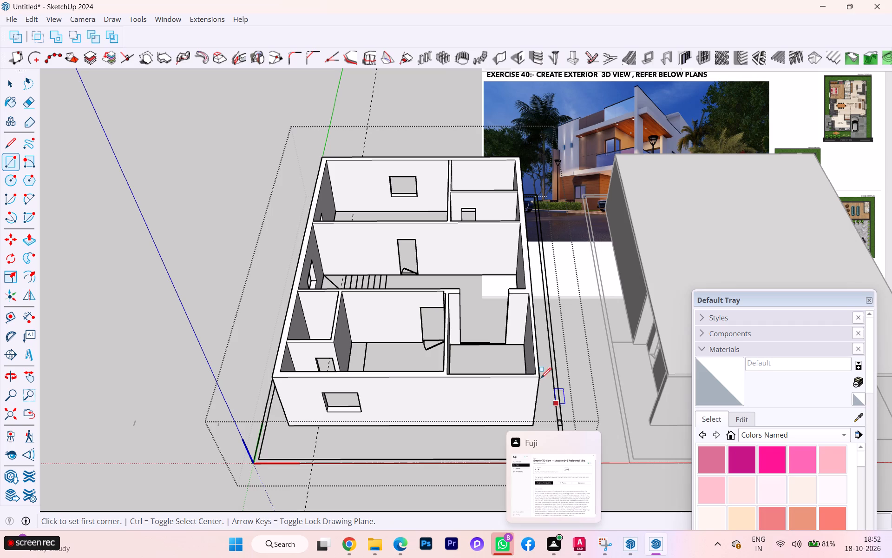
scroll(462, 293, down, 1)
scroll(538, 372, up, 2)
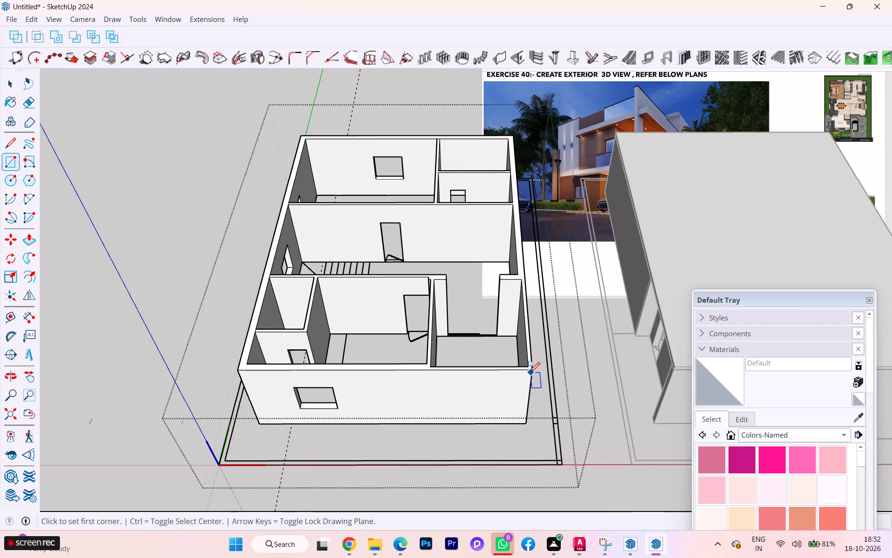
scroll(489, 395, up, 3)
scroll(417, 380, up, 3)
scroll(418, 374, down, 3)
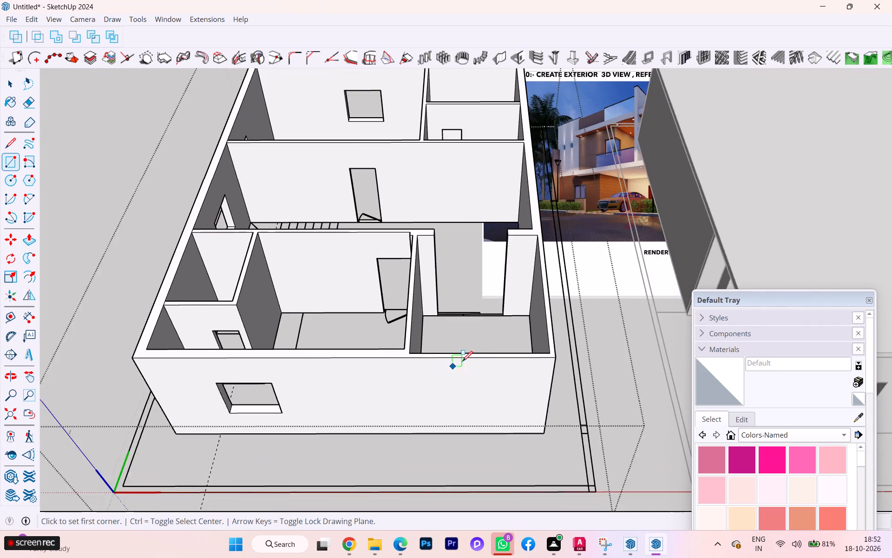
scroll(481, 351, down, 3)
scroll(595, 277, down, 2)
scroll(459, 319, down, 2)
scroll(530, 363, up, 1)
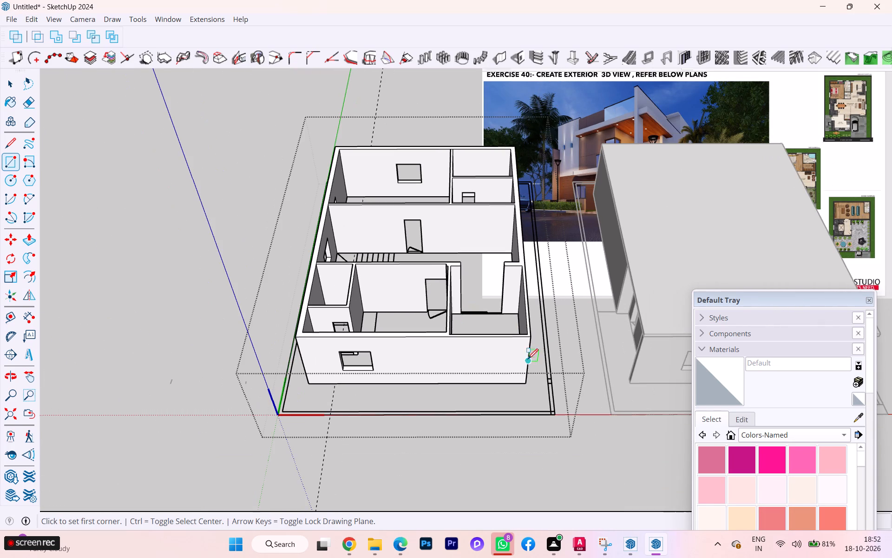
scroll(544, 396, up, 3)
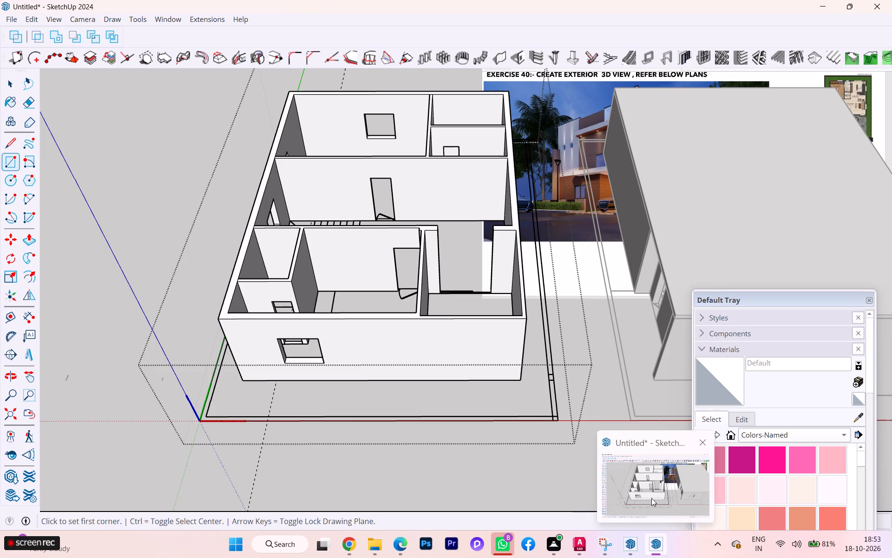
click(651, 498)
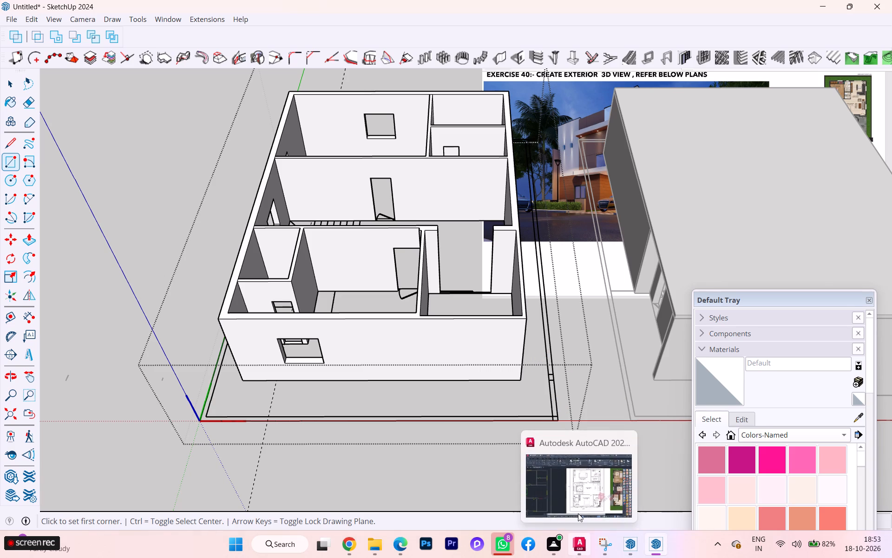
click(579, 480)
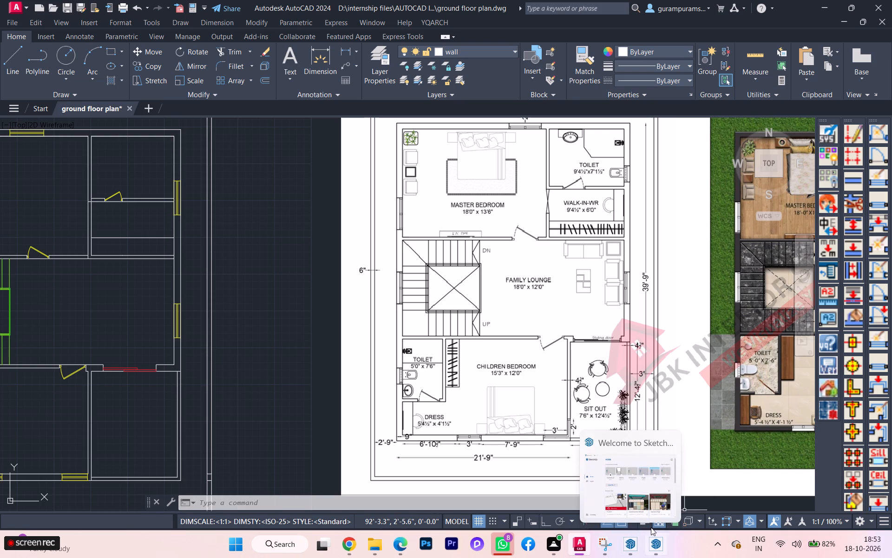
click(655, 485)
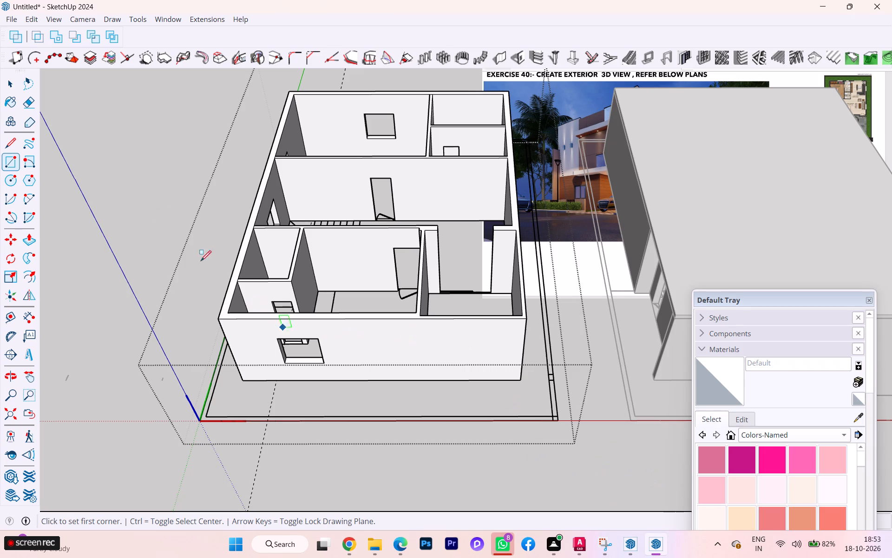
Draw lines across the front wall's top at the sit-out partition and down its outer face to the base.
click(7, 89)
scroll(473, 299, up, 6)
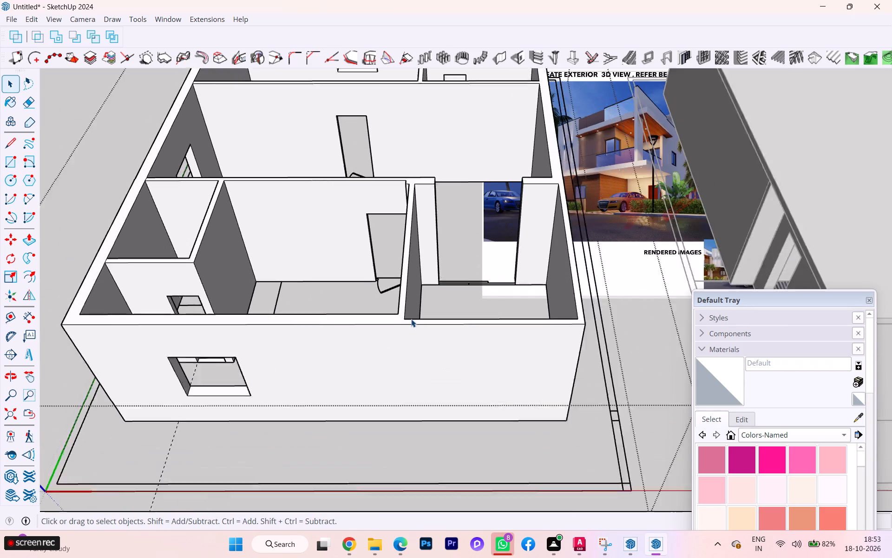
scroll(411, 319, up, 4)
key(l)
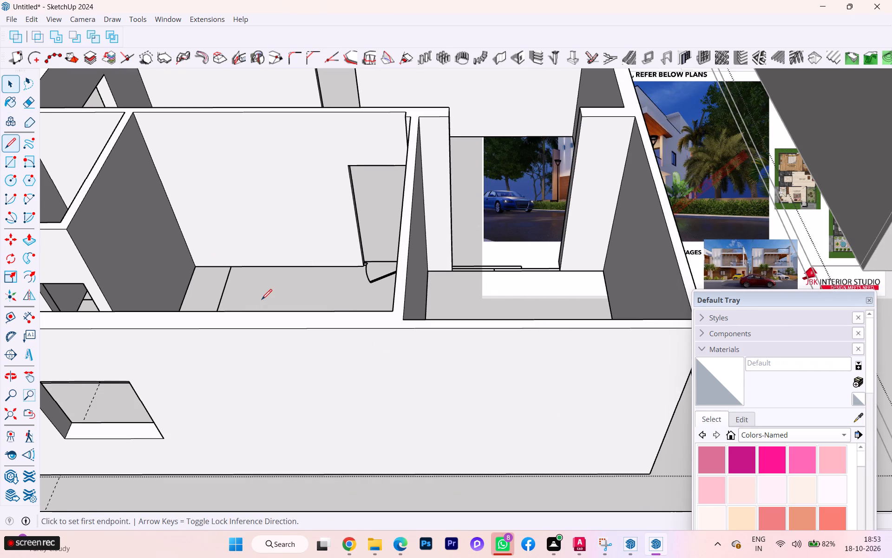
key(Return)
scroll(432, 336, up, 1)
scroll(433, 335, down, 1)
scroll(415, 312, up, 5)
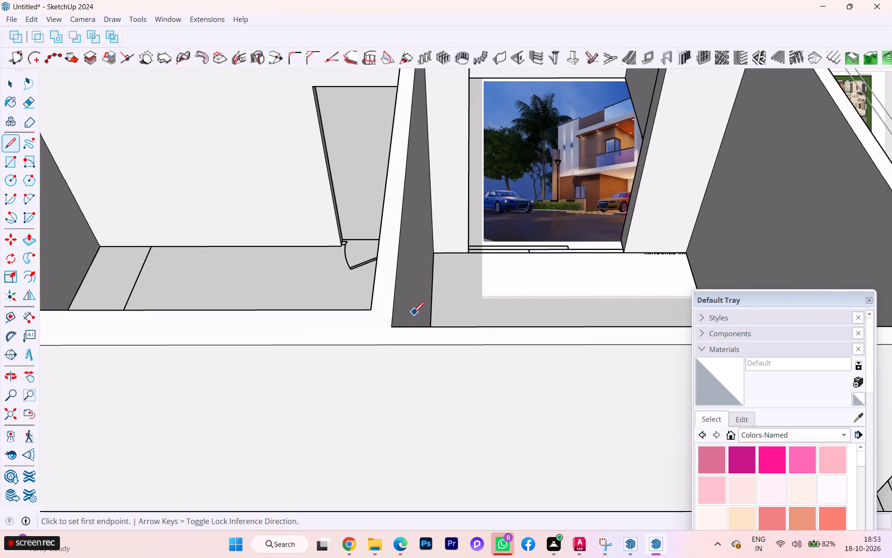
click(391, 330)
click(389, 345)
scroll(359, 342, down, 3)
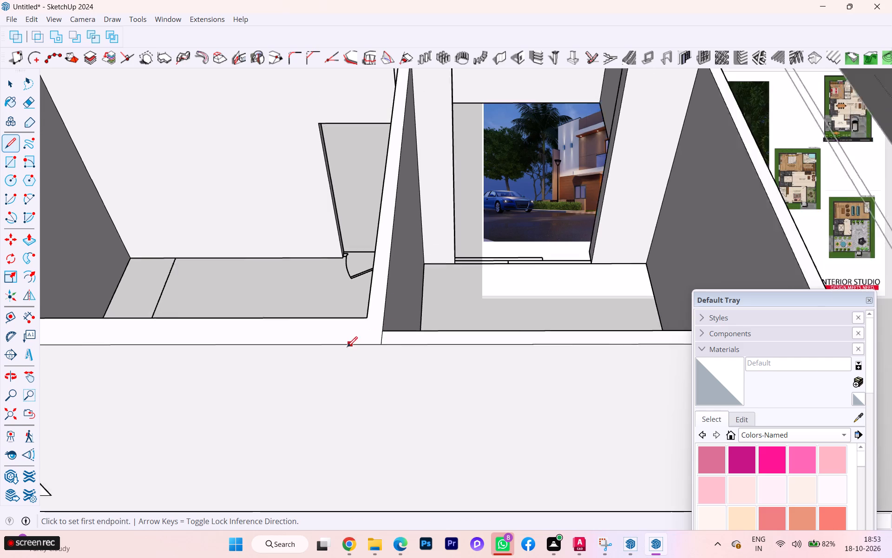
scroll(347, 347, down, 9)
scroll(336, 353, up, 3)
scroll(336, 353, down, 4)
scroll(368, 359, up, 5)
scroll(354, 347, down, 1)
scroll(354, 347, up, 1)
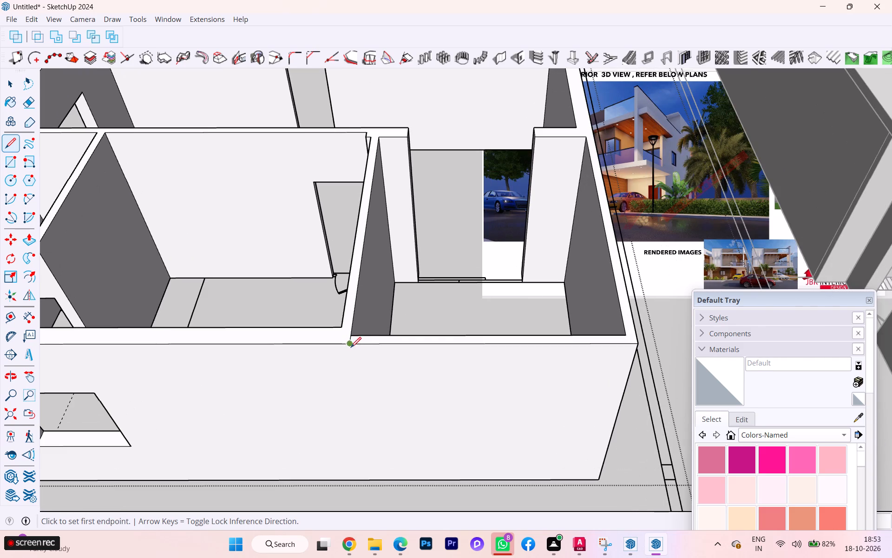
click(350, 346)
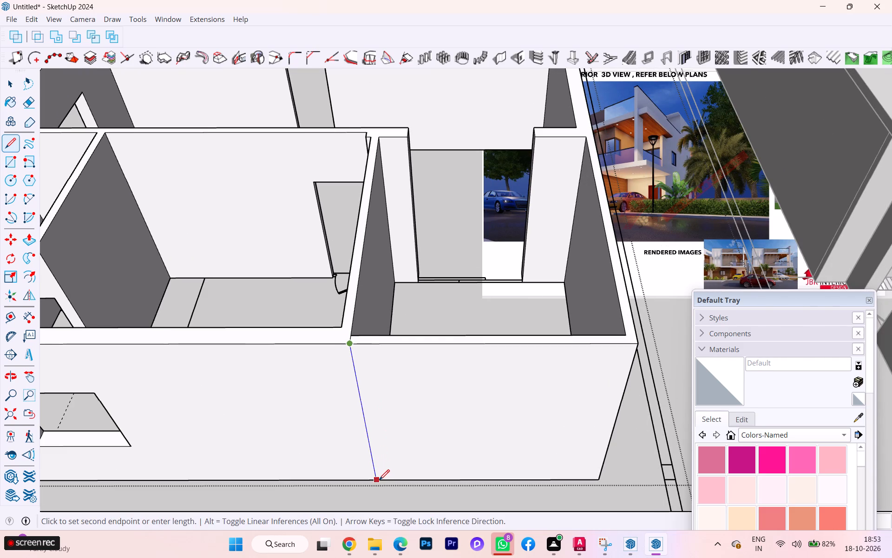
click(379, 480)
Draw lines across the side wall's top at the sit-out's rear wall stub and vertically down its outer face to the base.
scroll(360, 361, down, 2)
scroll(360, 361, up, 1)
scroll(360, 361, down, 2)
scroll(360, 361, up, 2)
scroll(360, 361, down, 1)
scroll(402, 346, down, 2)
scroll(403, 346, up, 2)
scroll(597, 228, down, 1)
middle_drag(588, 232, 361, 292)
scroll(383, 273, down, 4)
scroll(651, 243, up, 2)
scroll(653, 243, down, 1)
scroll(653, 243, up, 2)
scroll(647, 249, down, 1)
scroll(647, 250, up, 2)
scroll(647, 250, down, 1)
scroll(647, 250, up, 2)
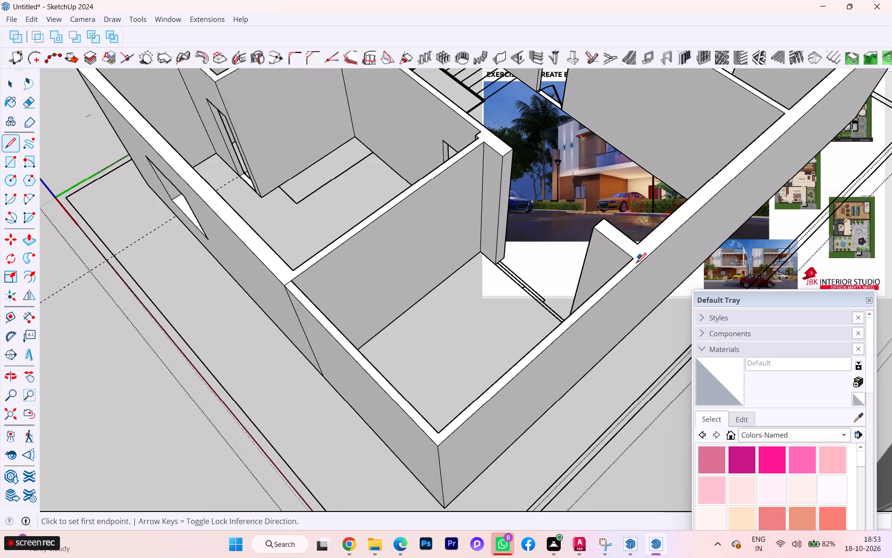
scroll(636, 263, up, 1)
click(631, 257)
click(636, 268)
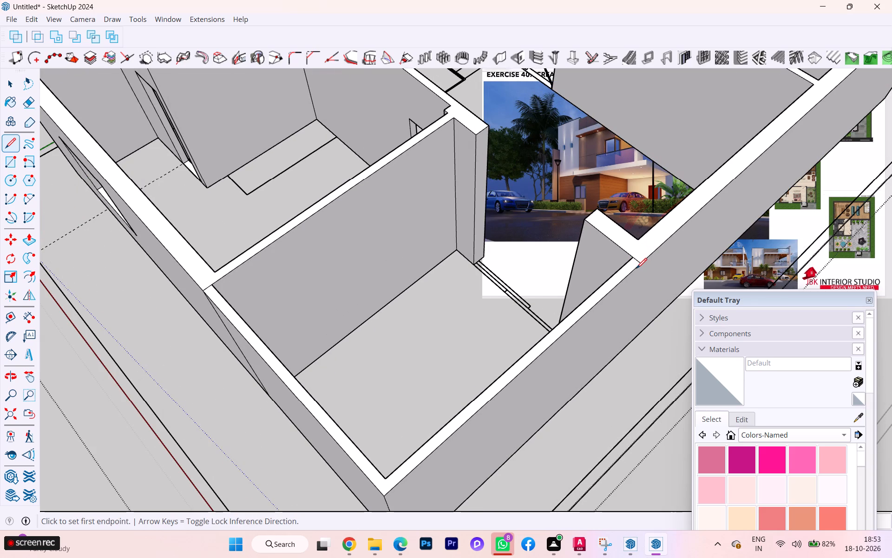
click(639, 264)
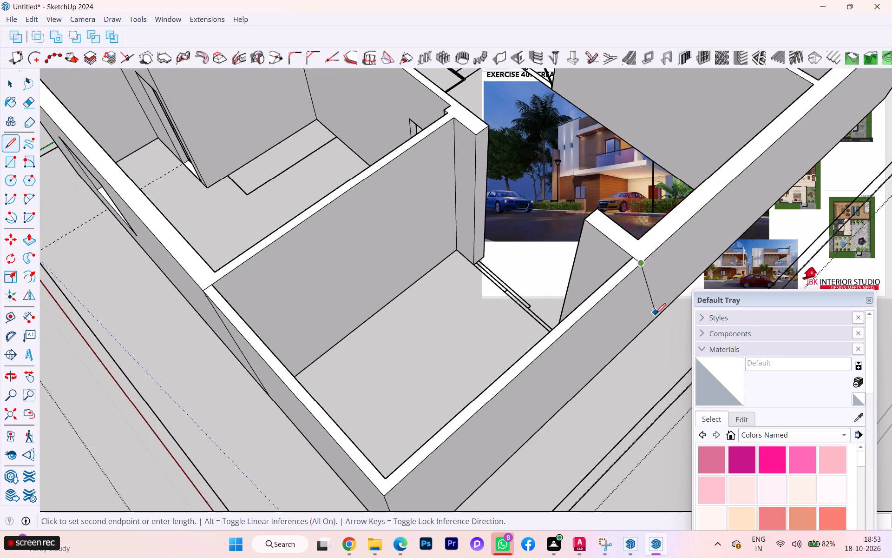
scroll(636, 337, up, 6)
middle_drag(632, 343, 629, 339)
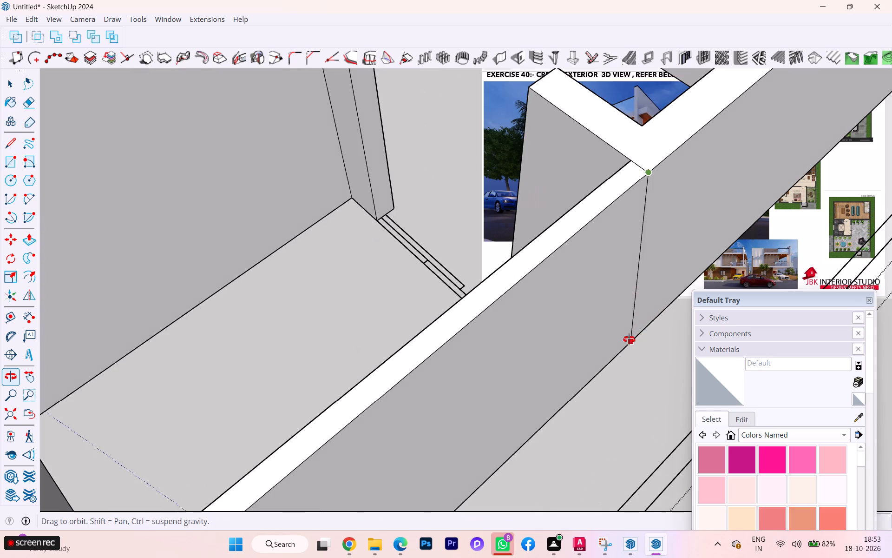
middle_drag(629, 339, 530, 239)
scroll(603, 385, up, 1)
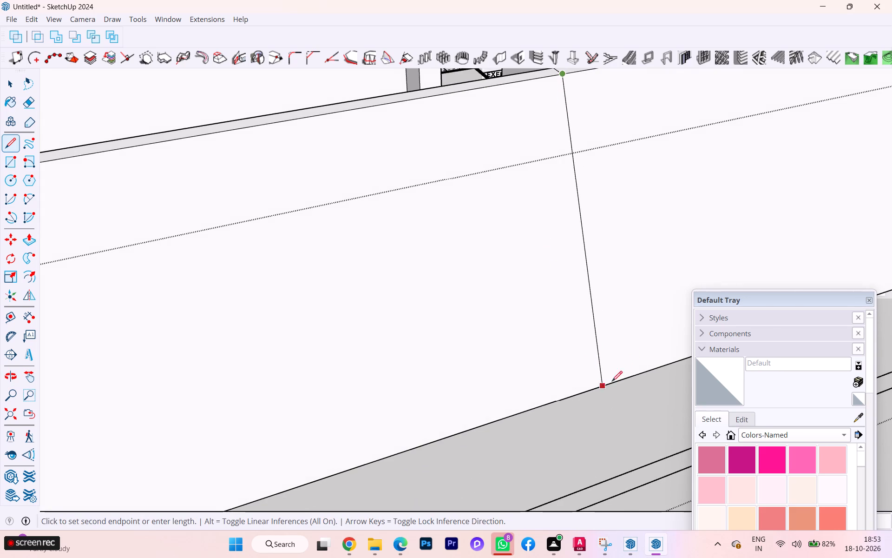
scroll(653, 374, down, 8)
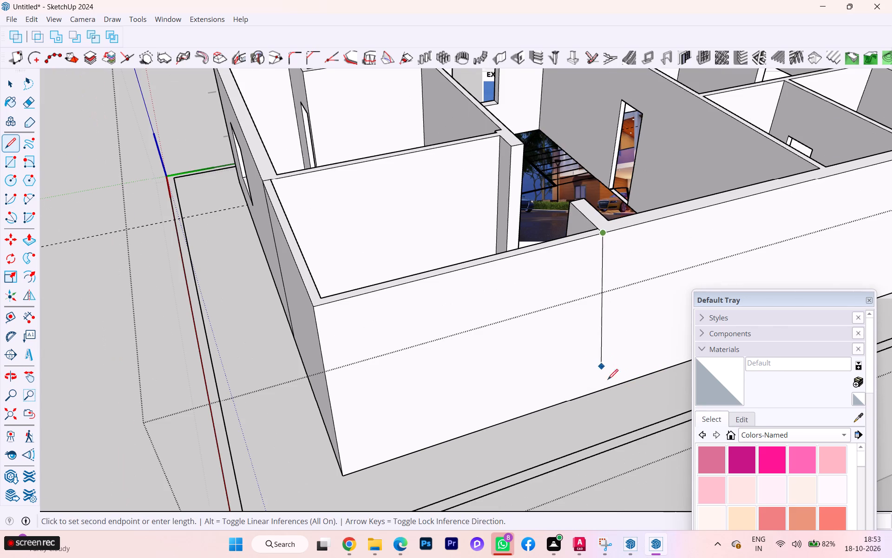
key(Up)
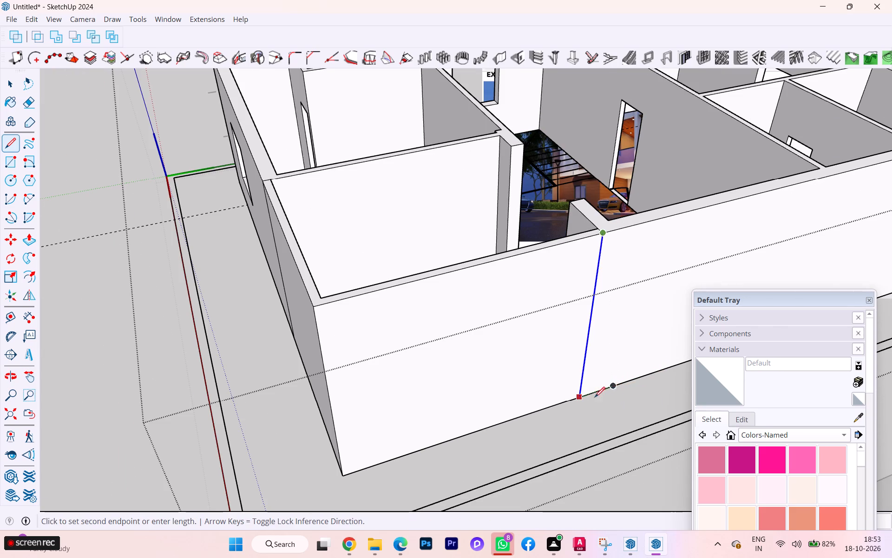
click(576, 400)
key(space)
Push/Pull the L-shaped top face of the sit-out's front and side walls down to the wall base.
scroll(471, 254, down, 2)
middle_drag(463, 262, 457, 312)
scroll(431, 312, up, 3)
click(420, 322)
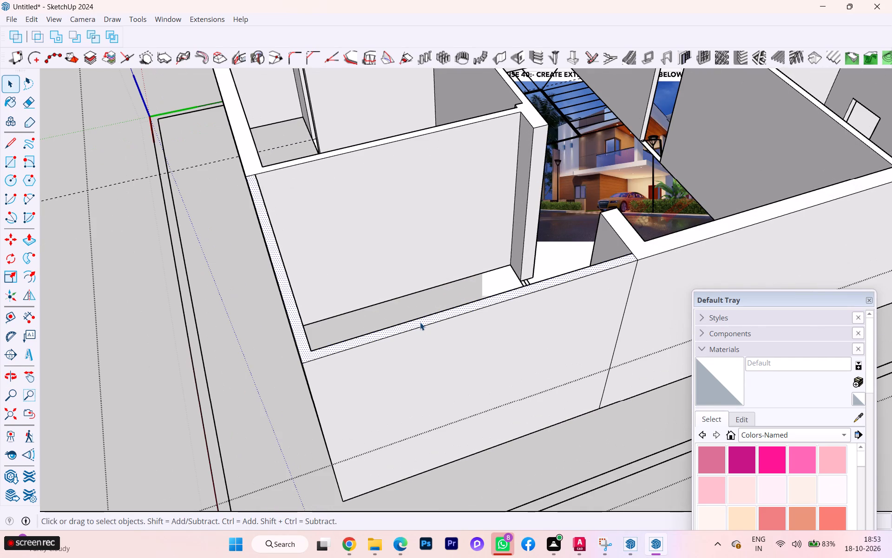
key(p)
click(420, 322)
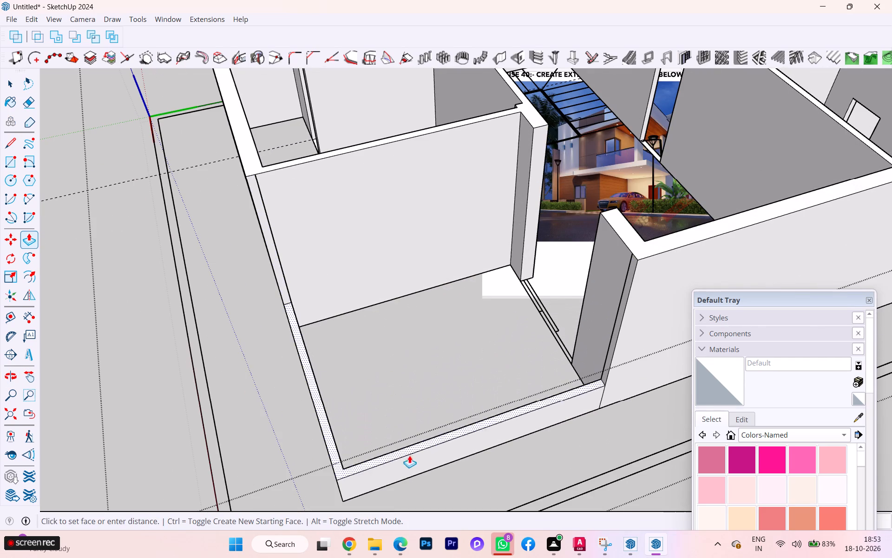
click(407, 479)
key(space)
scroll(400, 394, down, 4)
scroll(400, 394, up, 1)
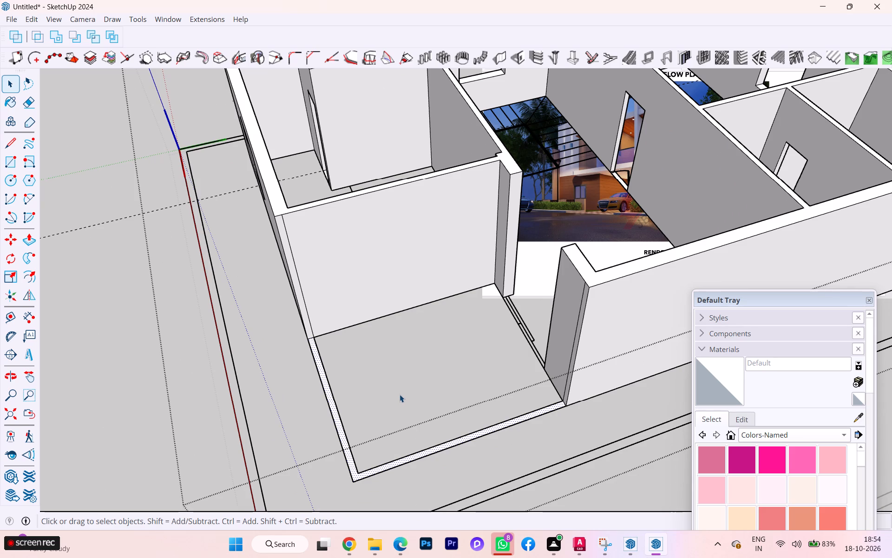
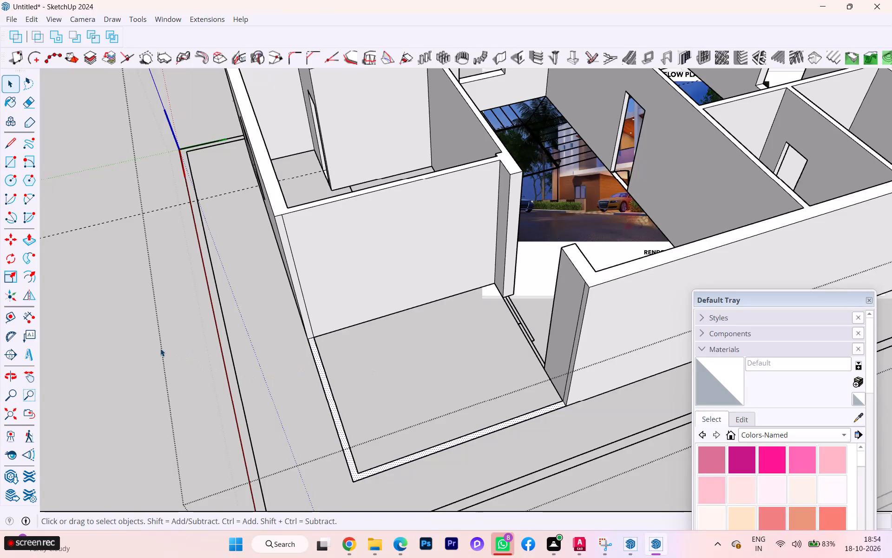
Move all the first-floor geometry by its front outer base corner onto the matching top corner of the ground-floor walls, and leave the group.
scroll(198, 358, down, 2)
middle_drag(205, 360, 501, 380)
click(420, 368)
triple_click(420, 368)
scroll(417, 370, down, 2)
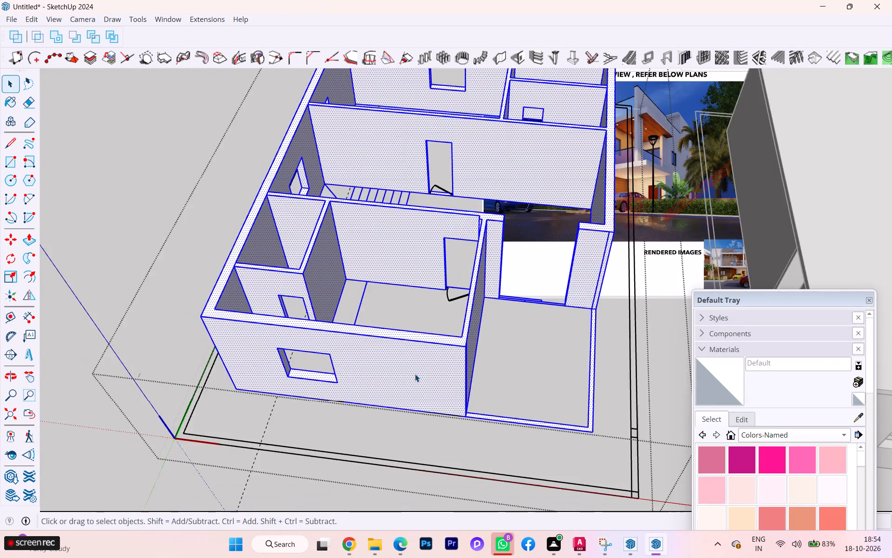
scroll(415, 374, down, 8)
key(m)
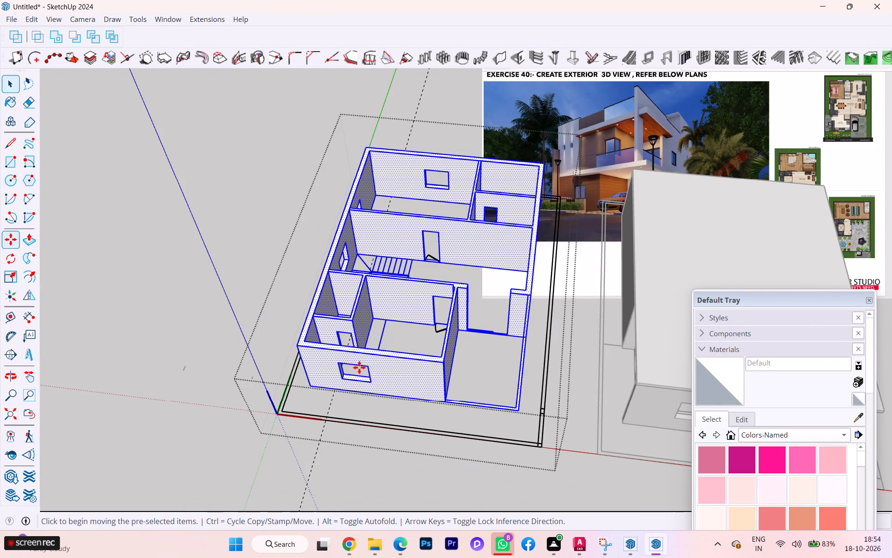
key(Return)
scroll(361, 366, up, 1)
scroll(360, 365, down, 1)
scroll(360, 365, up, 2)
scroll(349, 402, up, 3)
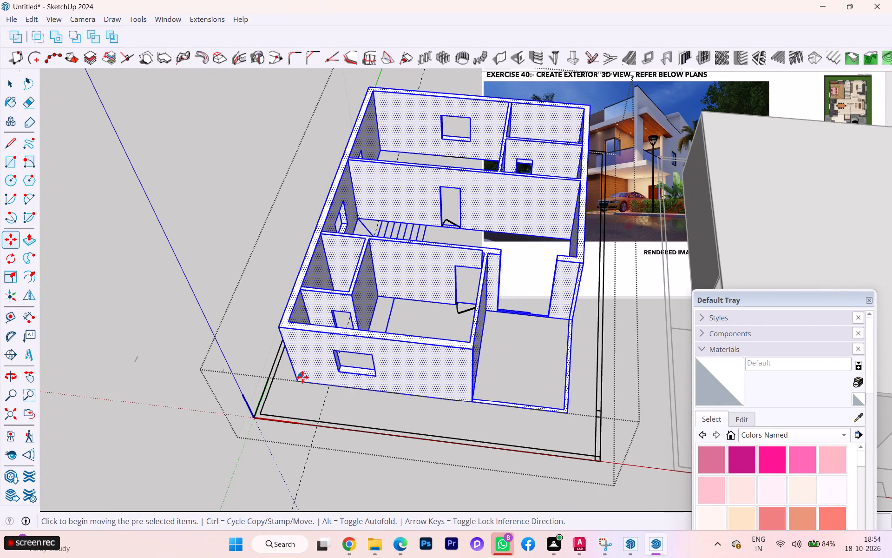
click(297, 378)
scroll(360, 312, down, 2)
scroll(402, 320, down, 3)
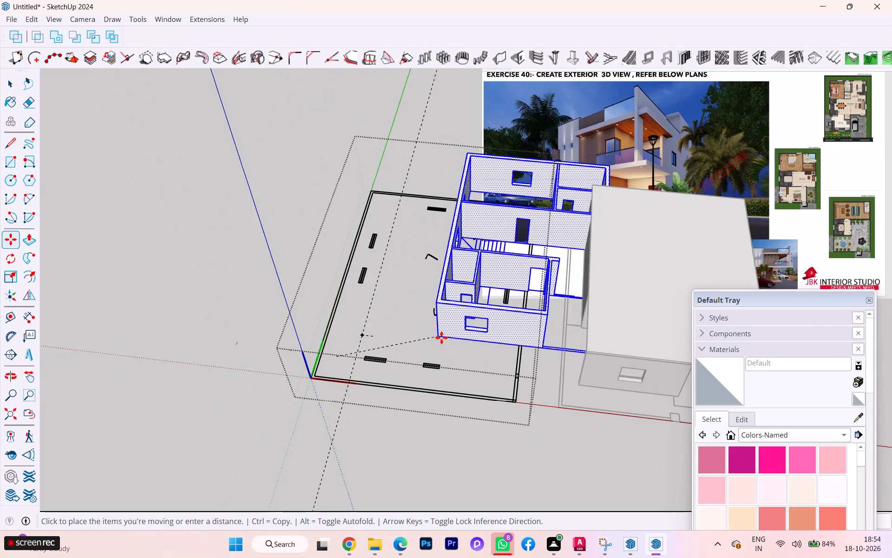
scroll(443, 340, down, 3)
scroll(446, 343, up, 1)
scroll(446, 344, down, 1)
scroll(593, 332, up, 2)
scroll(545, 359, up, 2)
scroll(544, 359, down, 3)
scroll(544, 359, up, 3)
scroll(550, 352, down, 2)
scroll(550, 352, up, 6)
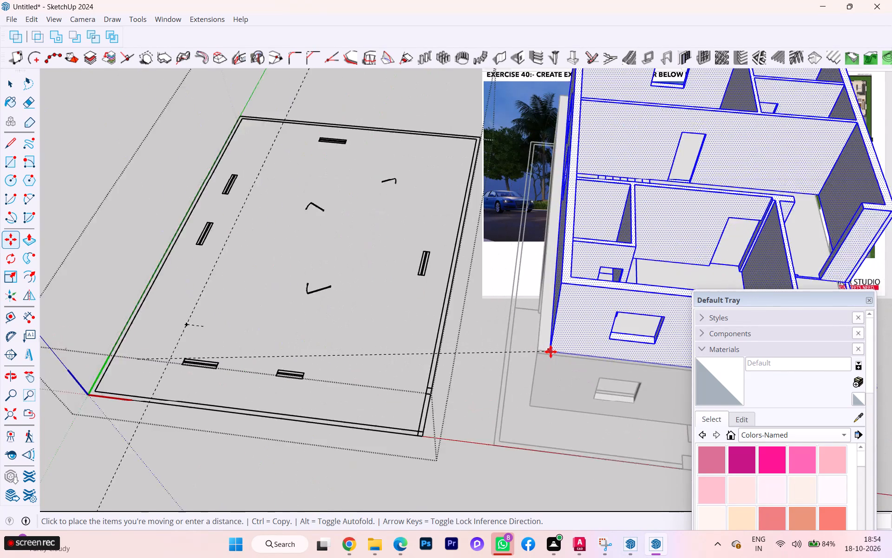
scroll(551, 352, up, 5)
scroll(547, 351, down, 2)
scroll(547, 351, up, 3)
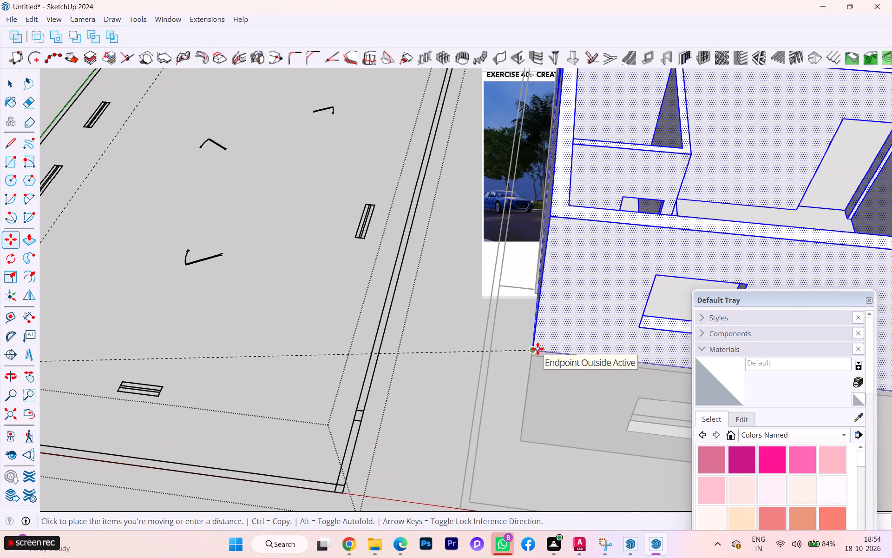
click(538, 349)
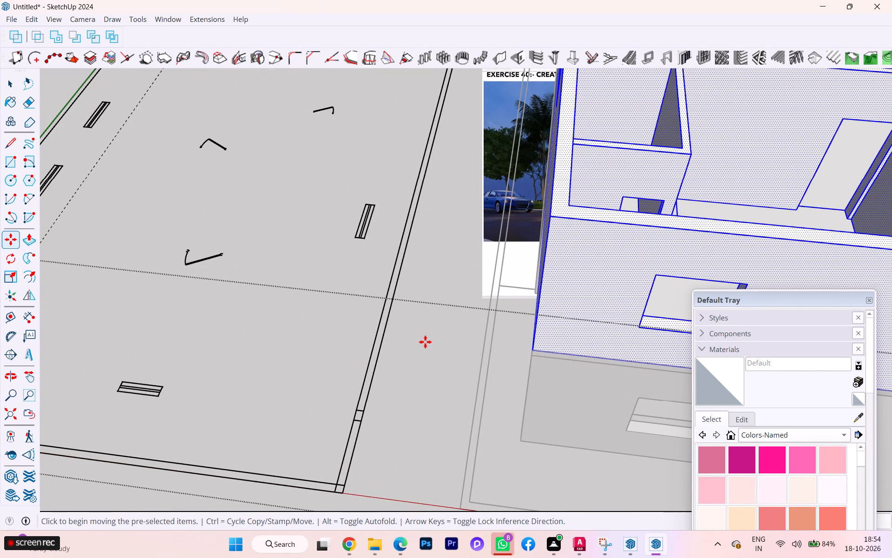
key(space)
scroll(420, 343, down, 2)
scroll(420, 343, up, 2)
scroll(420, 343, down, 10)
scroll(423, 343, up, 5)
scroll(423, 343, down, 5)
scroll(439, 344, up, 1)
scroll(439, 345, down, 2)
click(368, 444)
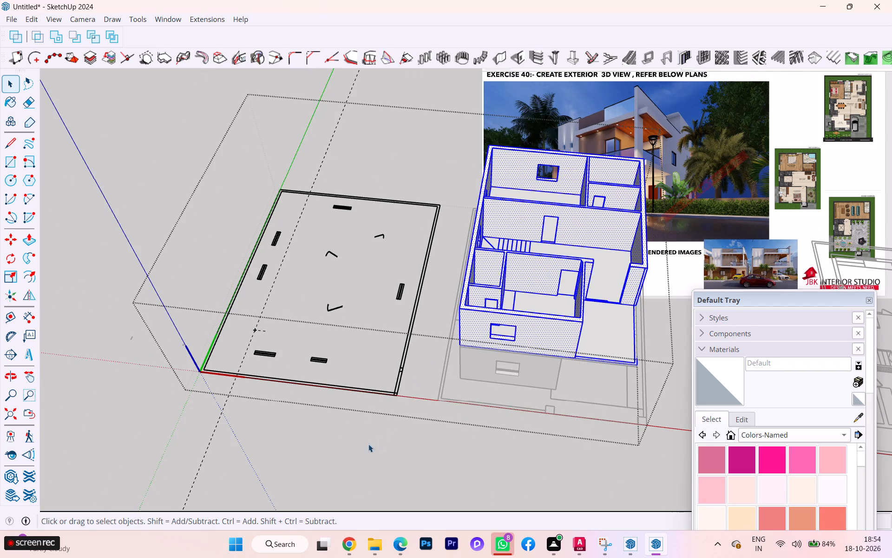
Examine the stacked ground and first floors from all sides, checking wall alignment and the sit-out overhang.
scroll(570, 342, up, 8)
scroll(538, 358, down, 4)
scroll(538, 358, up, 7)
scroll(539, 357, down, 1)
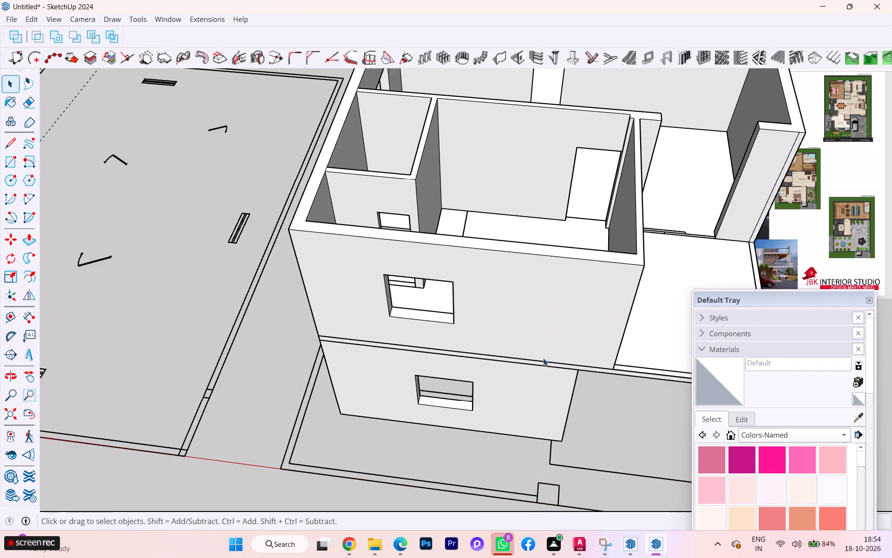
middle_drag(543, 358, 321, 250)
scroll(321, 250, down, 1)
scroll(551, 345, down, 1)
scroll(555, 346, up, 1)
scroll(561, 348, down, 2)
middle_drag(562, 348, 392, 344)
scroll(359, 372, down, 1)
scroll(359, 372, up, 3)
scroll(359, 372, down, 1)
scroll(359, 373, up, 6)
scroll(334, 370, down, 7)
scroll(334, 370, up, 4)
scroll(334, 370, down, 8)
scroll(326, 359, up, 1)
scroll(325, 359, down, 2)
scroll(325, 359, up, 2)
scroll(325, 359, down, 7)
middle_drag(497, 352, 388, 352)
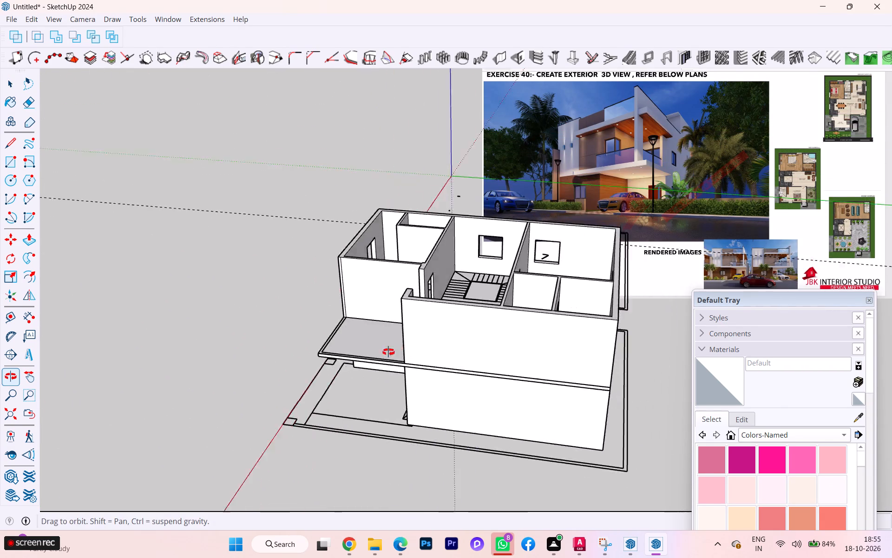
middle_drag(388, 352, 231, 355)
scroll(511, 387, up, 2)
scroll(511, 387, down, 3)
scroll(512, 388, up, 1)
middle_drag(360, 312, 643, 335)
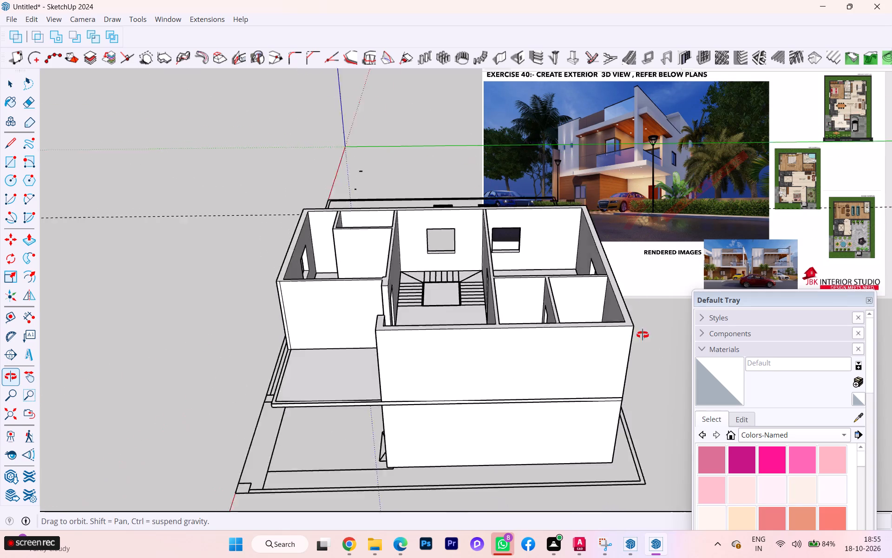
middle_drag(643, 335, 687, 334)
middle_drag(565, 354, 768, 347)
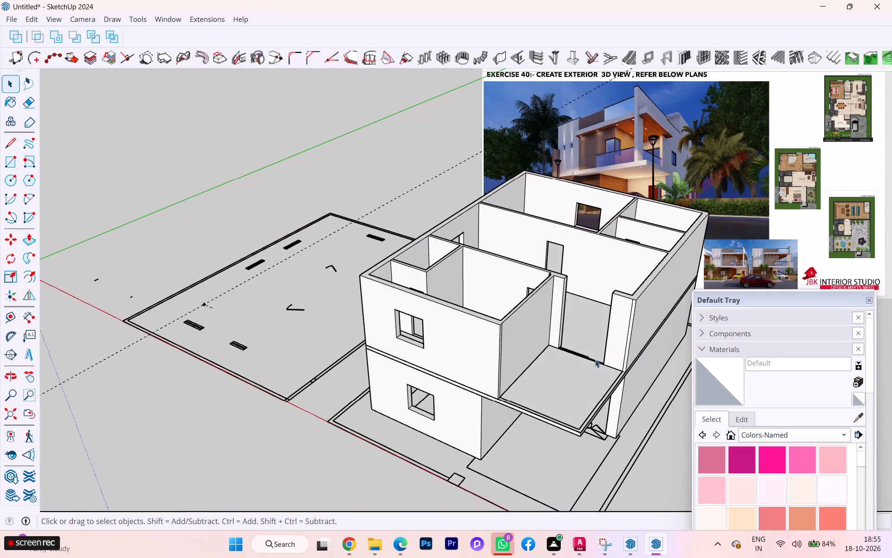
scroll(559, 355, up, 1)
scroll(559, 355, down, 1)
scroll(556, 355, up, 1)
scroll(459, 365, up, 3)
scroll(458, 365, down, 2)
scroll(458, 365, up, 1)
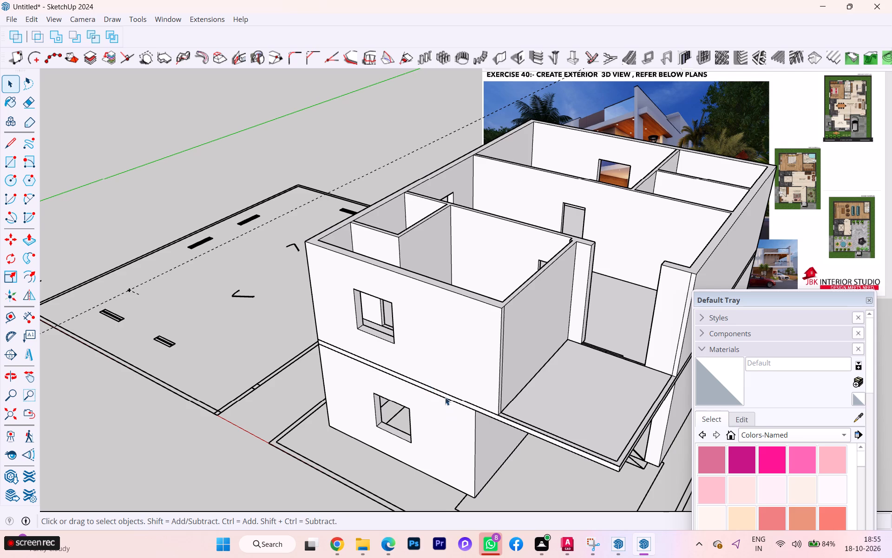
scroll(444, 386, down, 3)
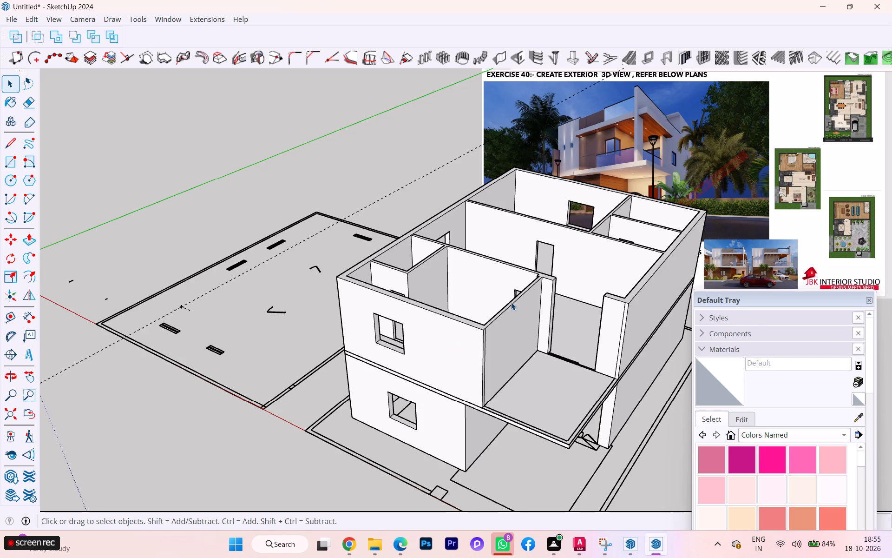
scroll(353, 306, down, 4)
scroll(539, 354, up, 3)
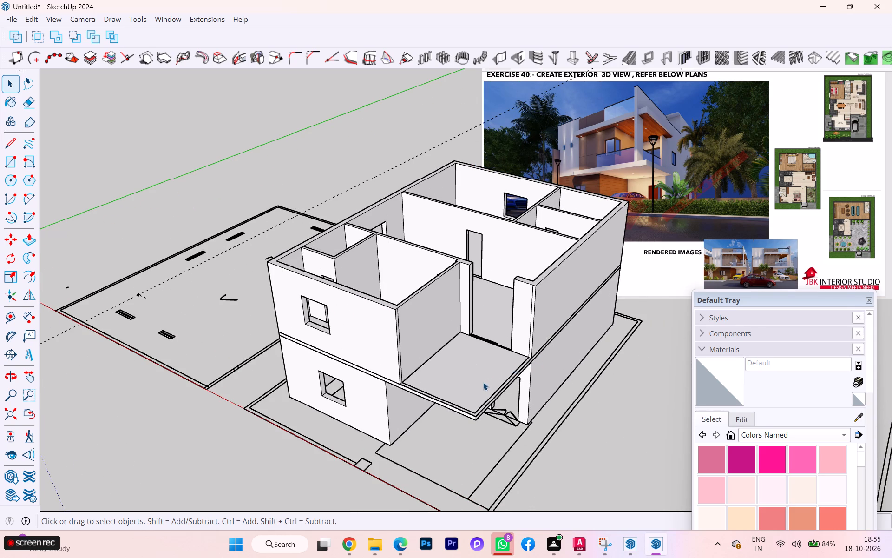
scroll(427, 331, up, 2)
Open the first-floor group and examine the front bedroom wall and the partition facing the sit-out.
click(365, 356)
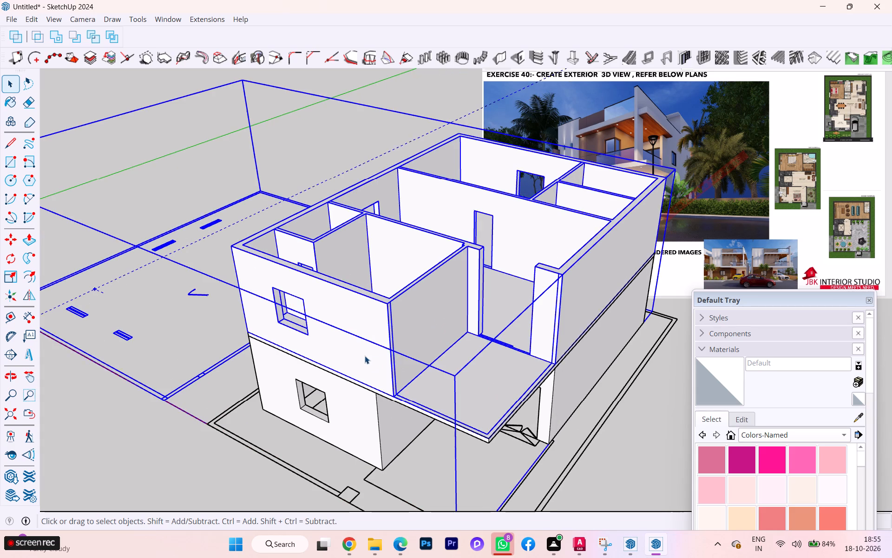
double_click(403, 340)
click(365, 337)
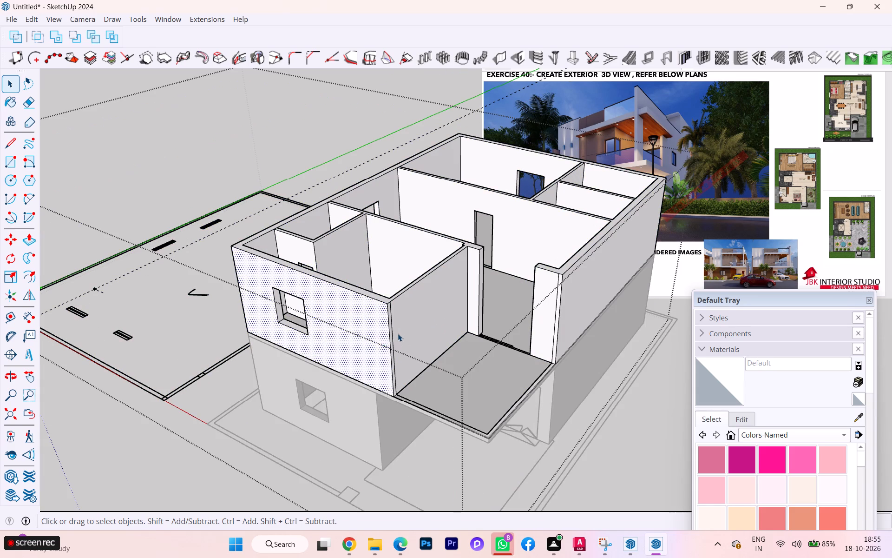
click(399, 332)
scroll(390, 371, up, 1)
scroll(390, 371, down, 2)
scroll(390, 371, up, 5)
scroll(390, 370, down, 5)
scroll(390, 370, up, 5)
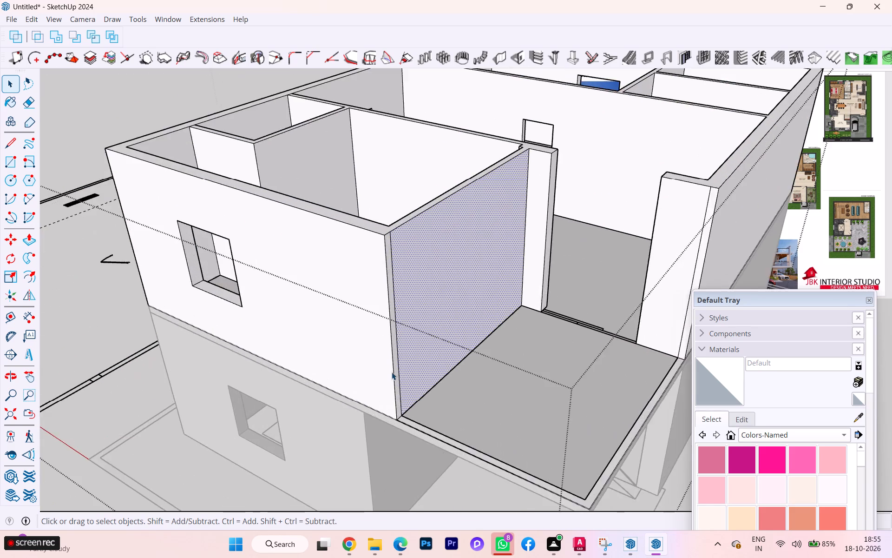
scroll(393, 372, up, 2)
scroll(394, 372, down, 1)
scroll(394, 372, up, 2)
scroll(430, 384, up, 1)
middle_drag(429, 385, 369, 379)
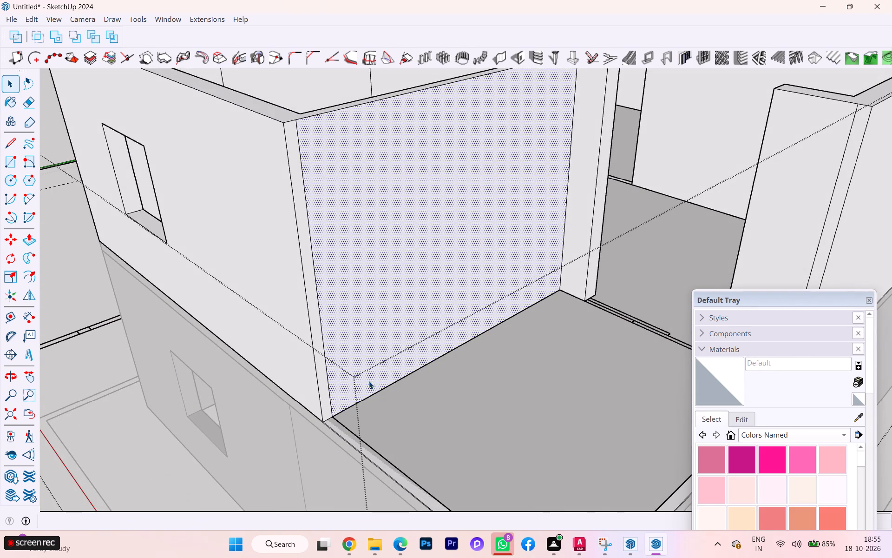
middle_drag(380, 331, 401, 379)
scroll(397, 368, down, 1)
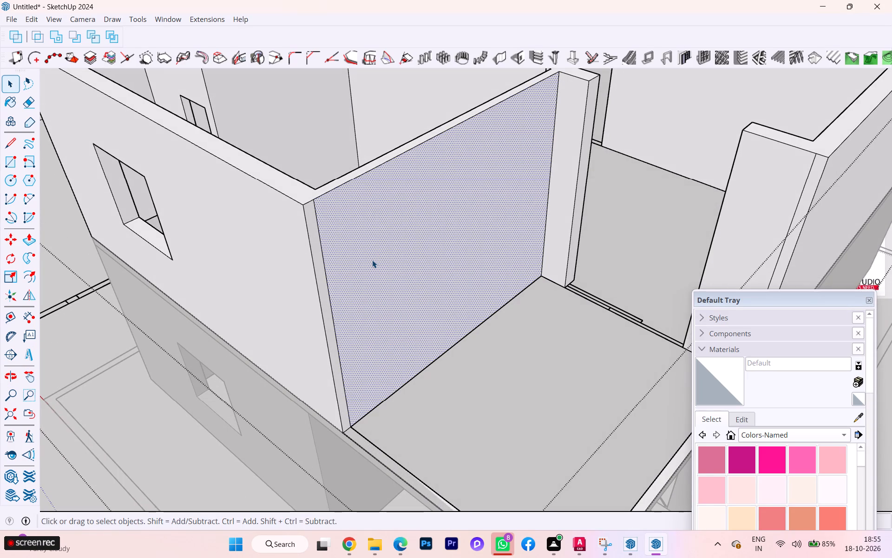
scroll(377, 318, down, 1)
scroll(377, 319, up, 1)
scroll(377, 319, down, 6)
scroll(371, 329, up, 3)
scroll(370, 329, down, 2)
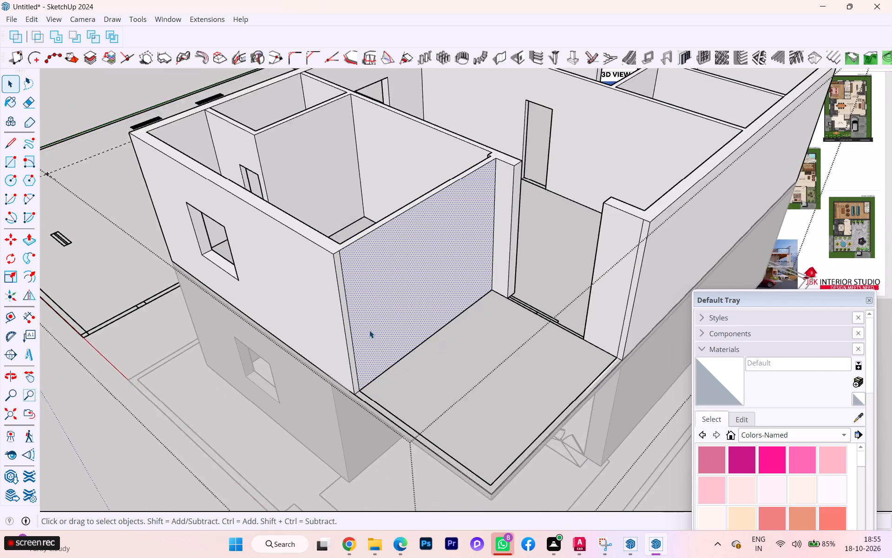
scroll(369, 330, down, 2)
scroll(351, 335, up, 2)
scroll(351, 336, down, 1)
scroll(351, 336, up, 6)
scroll(351, 336, down, 2)
scroll(333, 350, up, 1)
scroll(333, 350, down, 9)
scroll(334, 360, up, 1)
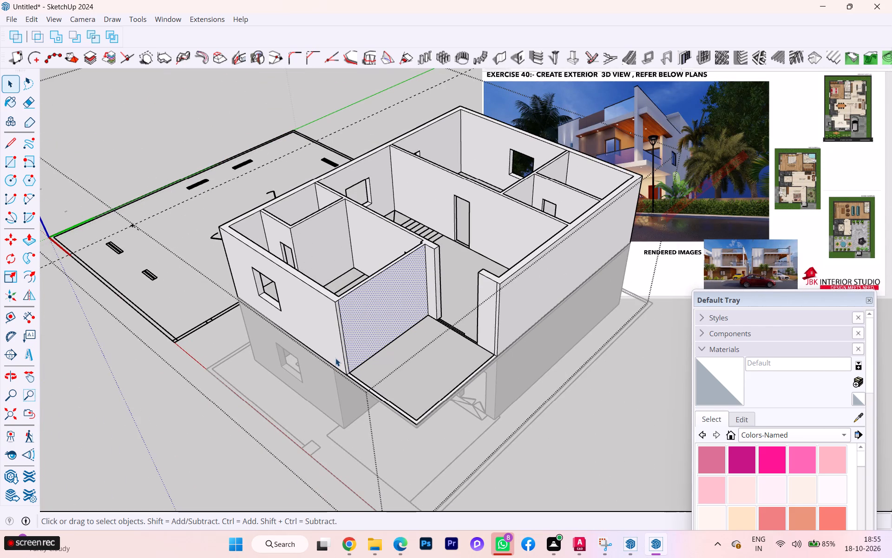
scroll(335, 359, down, 2)
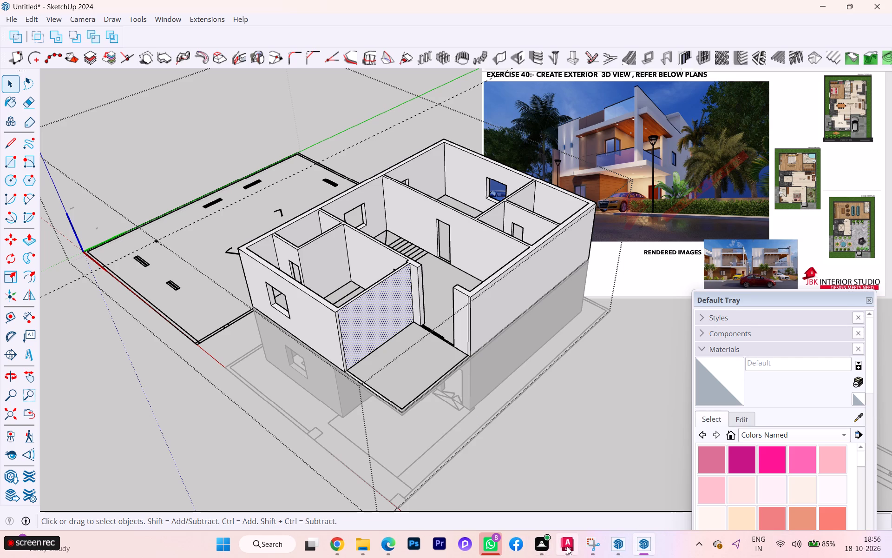
Switch to AutoCAD and examine the first-floor plan around the children's bedroom corner and the sit-out.
click(576, 501)
scroll(579, 416, down, 1)
scroll(752, 373, up, 1)
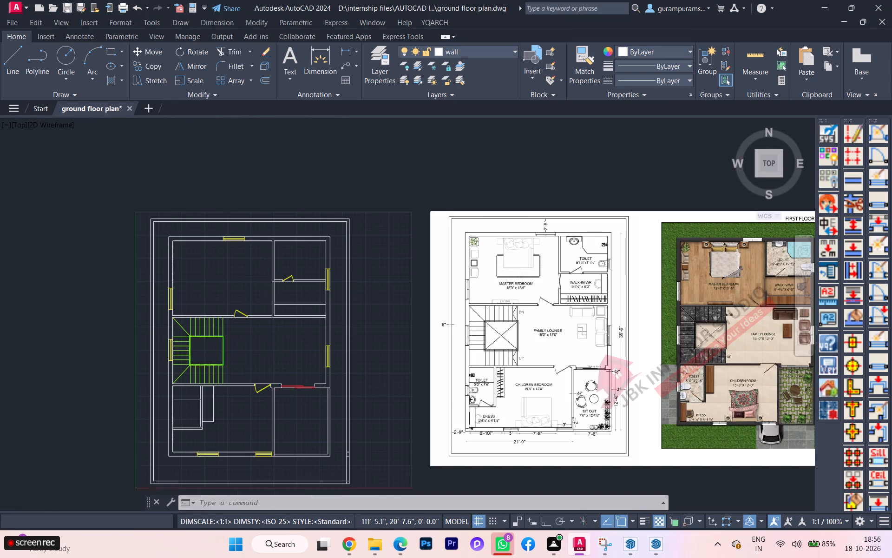
scroll(752, 372, up, 1)
scroll(572, 389, down, 1)
scroll(572, 389, up, 1)
scroll(572, 389, down, 1)
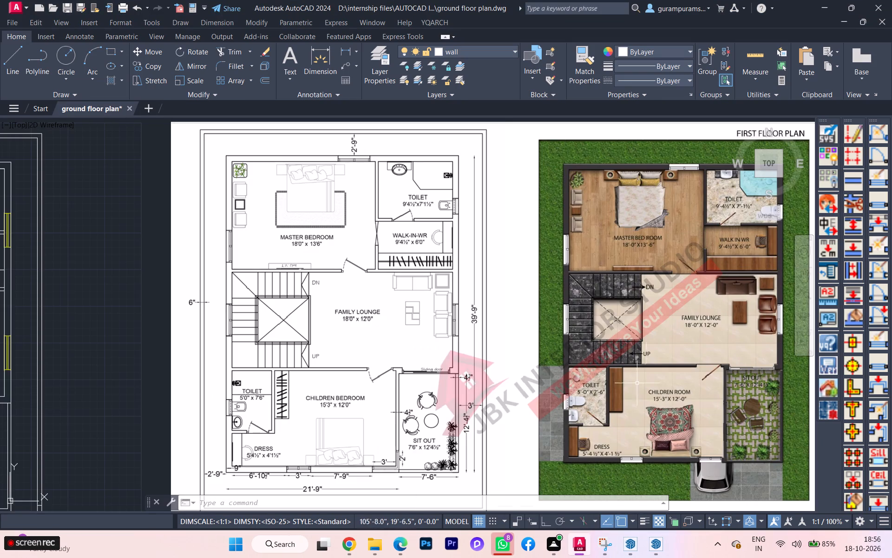
scroll(649, 340, down, 5)
scroll(620, 352, up, 8)
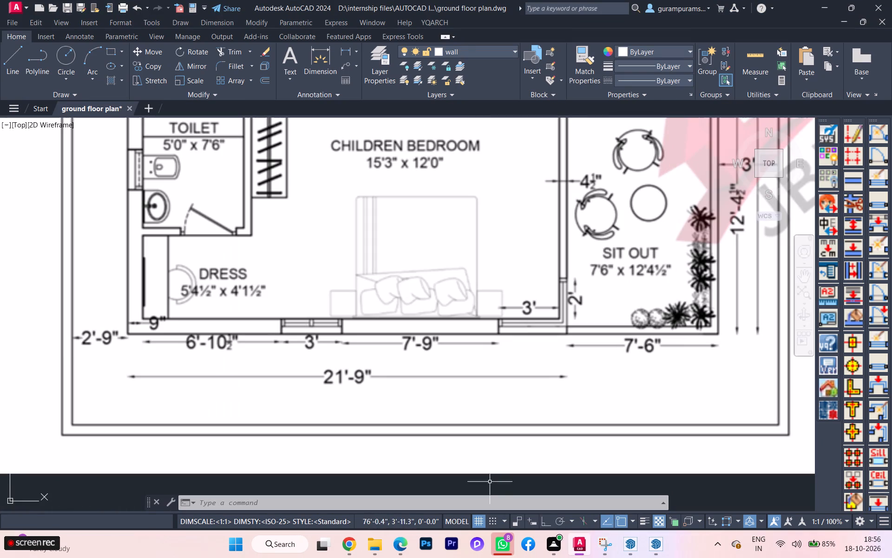
Switch to the workbook PDF in Edge and examine the Exercise 40 first-floor plan around the children's room and sit-out.
click(400, 542)
scroll(475, 393, down, 1)
scroll(475, 393, up, 2)
scroll(475, 393, down, 1)
scroll(475, 393, up, 1)
scroll(636, 352, down, 1)
scroll(637, 351, up, 2)
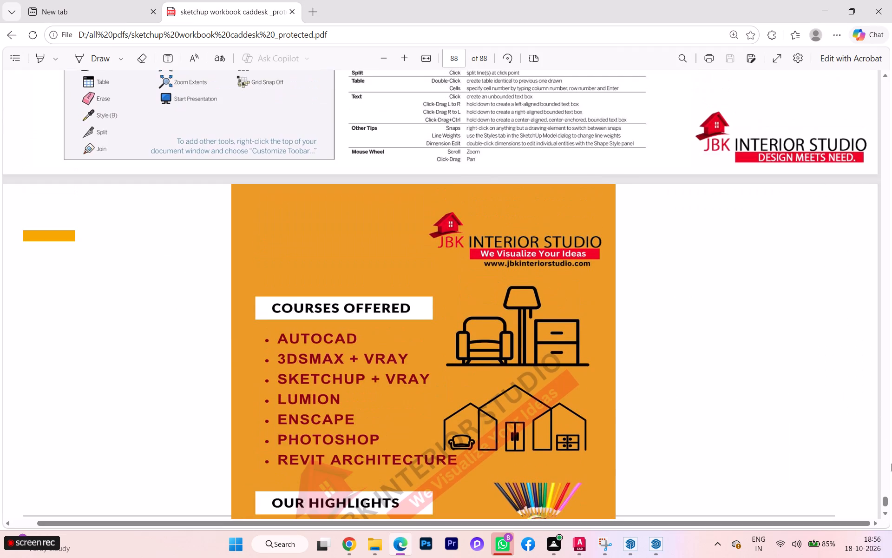
drag(883, 498, 876, 301)
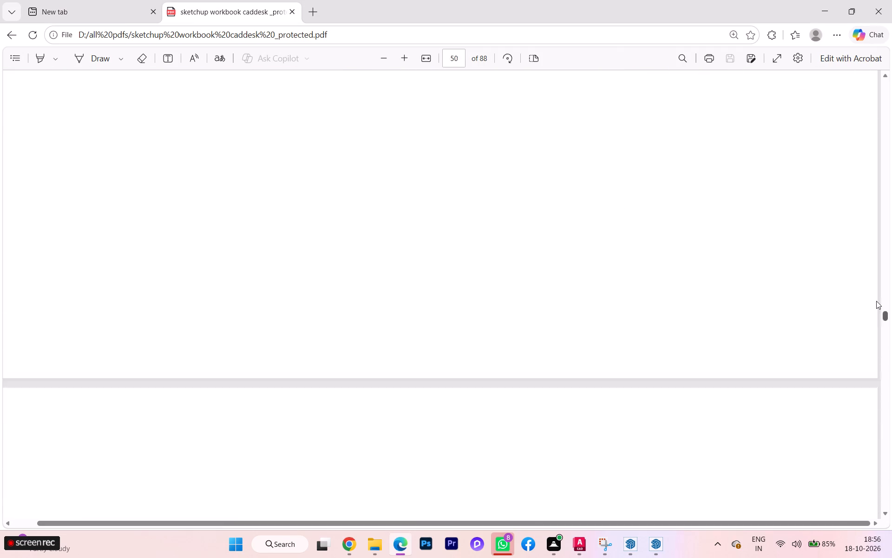
drag(876, 301, 873, 283)
scroll(544, 319, down, 16)
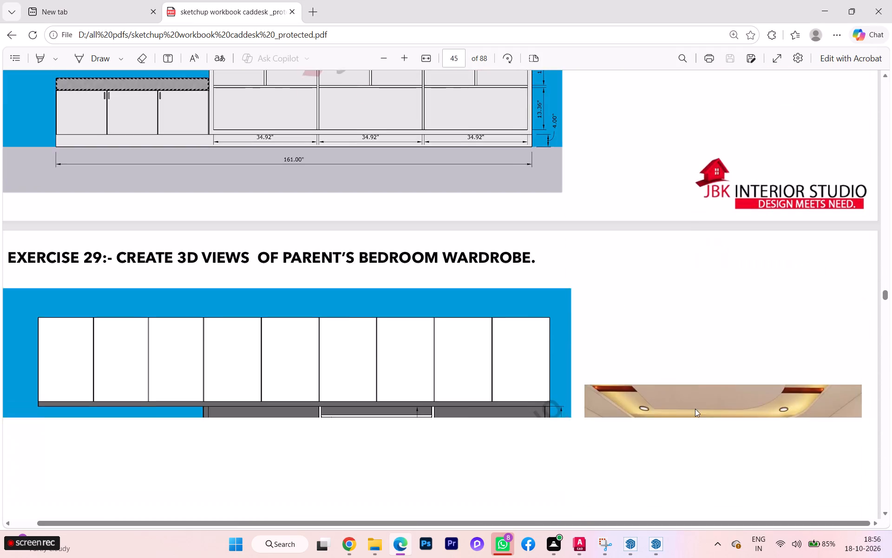
scroll(695, 409, down, 2)
scroll(695, 410, up, 1)
scroll(695, 411, down, 9)
scroll(693, 417, up, 1)
scroll(693, 418, down, 3)
scroll(721, 423, up, 1)
scroll(722, 423, down, 1)
scroll(722, 423, up, 6)
scroll(723, 427, down, 9)
scroll(733, 446, up, 1)
scroll(733, 446, down, 3)
scroll(733, 448, up, 1)
scroll(733, 449, down, 1)
scroll(733, 450, up, 8)
scroll(736, 454, down, 2)
scroll(736, 454, up, 1)
scroll(736, 454, down, 4)
scroll(736, 454, up, 1)
scroll(736, 454, down, 2)
scroll(798, 438, up, 2)
scroll(799, 438, down, 2)
scroll(801, 439, up, 2)
scroll(802, 440, down, 3)
scroll(803, 440, up, 1)
scroll(813, 454, down, 5)
scroll(813, 454, up, 3)
scroll(813, 454, down, 2)
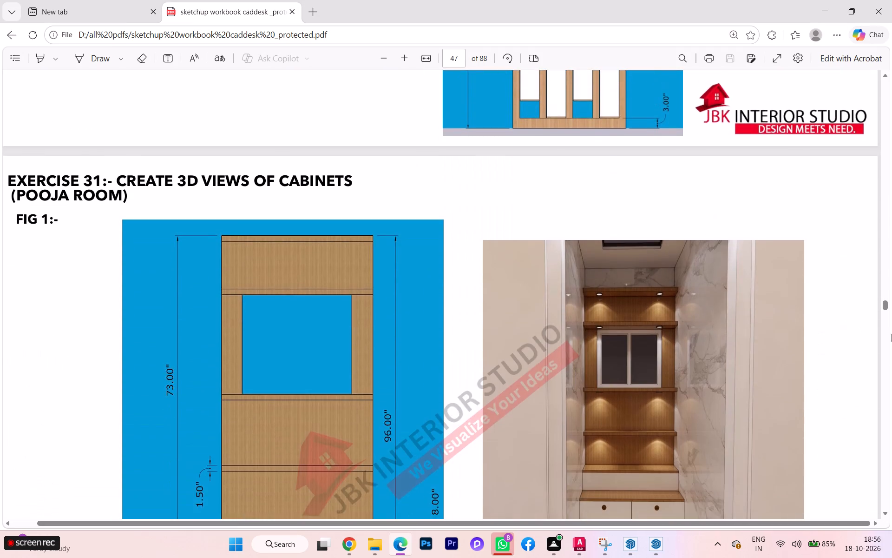
scroll(885, 298, down, 10)
drag(884, 312, 882, 333)
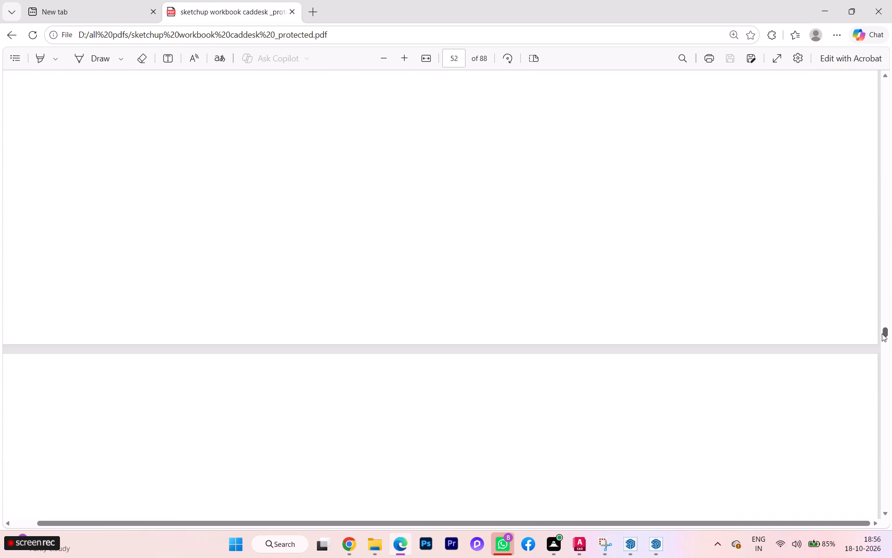
drag(882, 333, 887, 365)
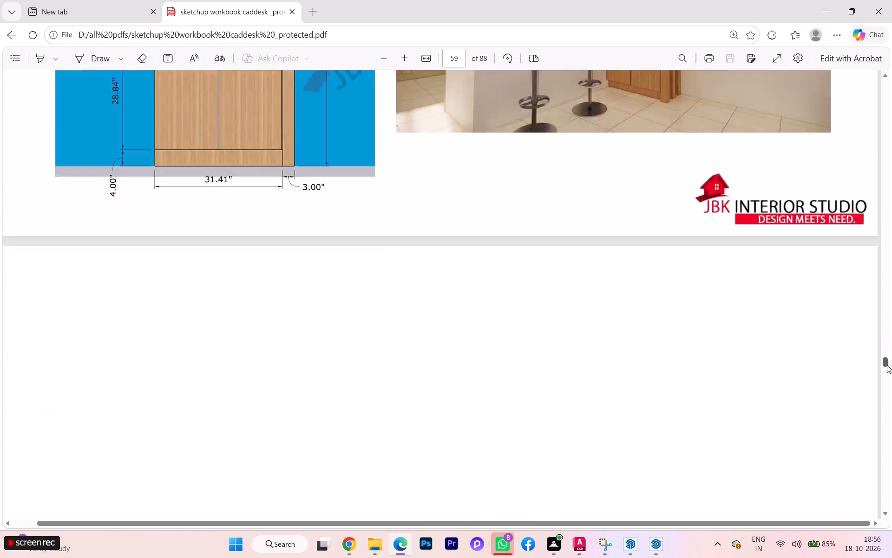
drag(887, 365, 885, 377)
scroll(650, 359, down, 3)
scroll(650, 359, up, 1)
scroll(650, 359, down, 2)
scroll(573, 349, down, 11)
scroll(572, 349, up, 1)
scroll(572, 349, down, 3)
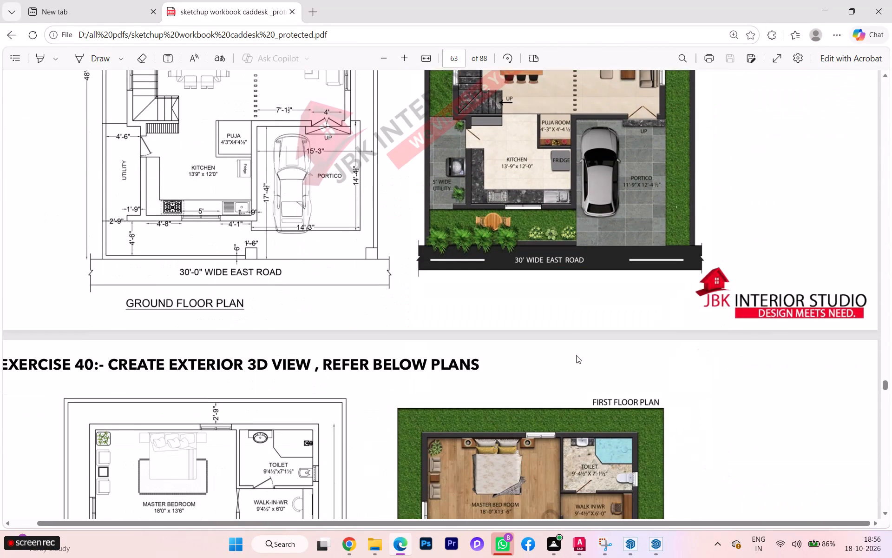
scroll(594, 263, down, 2)
scroll(595, 268, up, 1)
scroll(595, 268, down, 3)
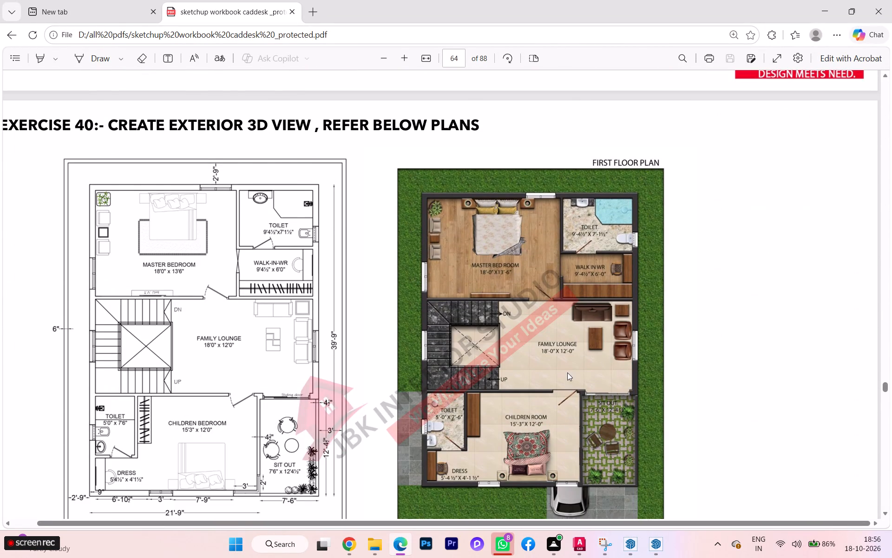
scroll(533, 390, down, 3)
scroll(560, 330, up, 2)
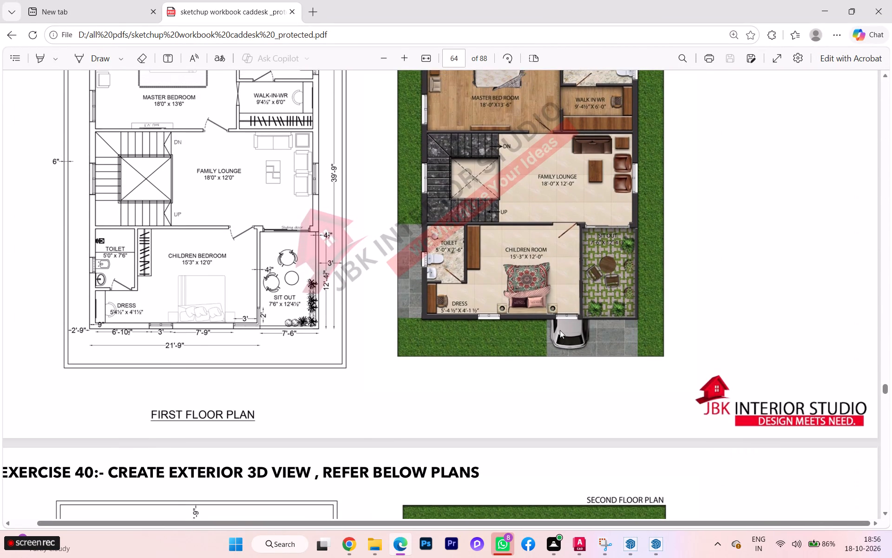
scroll(564, 340, down, 1)
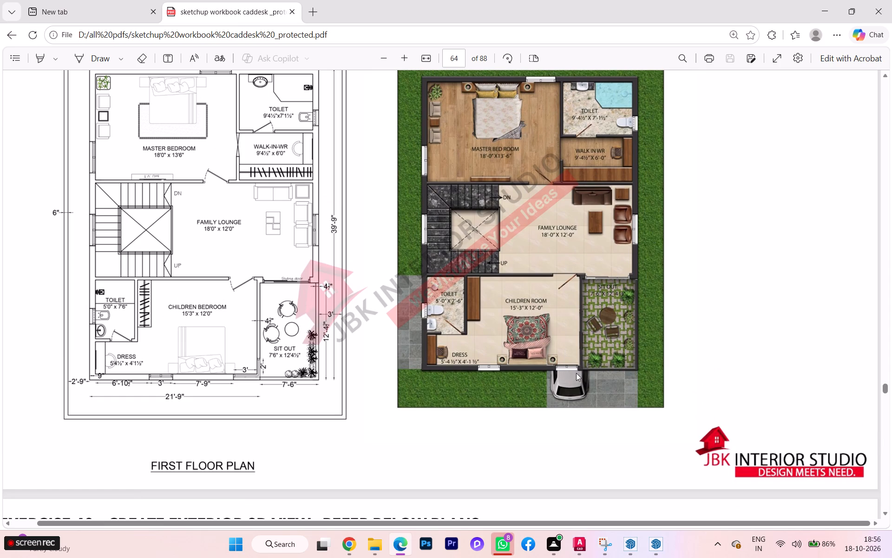
scroll(576, 373, up, 1)
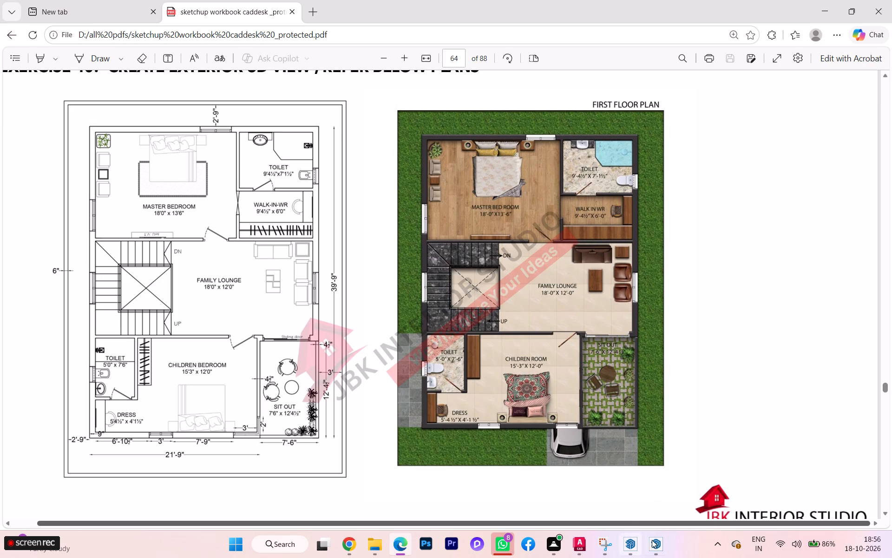
In SketchUp, draw lines from the bedroom's inner front corner across the partition top and down its sit-out face to the base.
click(649, 494)
scroll(385, 279, up, 3)
scroll(361, 316, up, 3)
scroll(311, 322, up, 2)
scroll(311, 322, down, 1)
scroll(292, 336, up, 9)
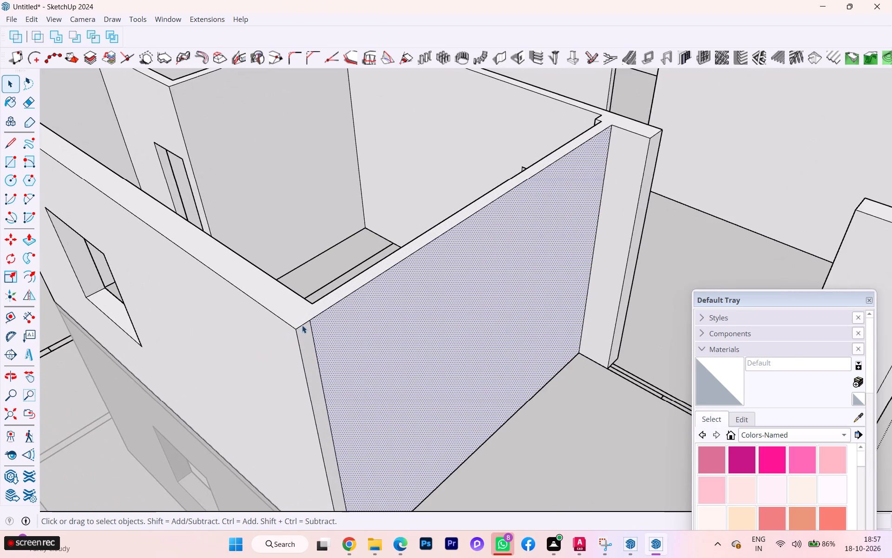
key(Escape)
double_click(305, 320)
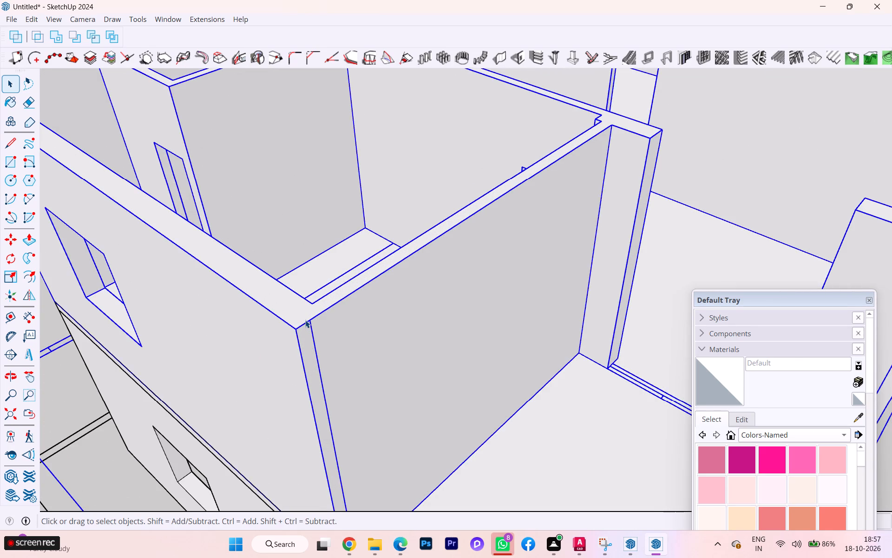
key(l)
key(Return)
scroll(306, 306, up, 1)
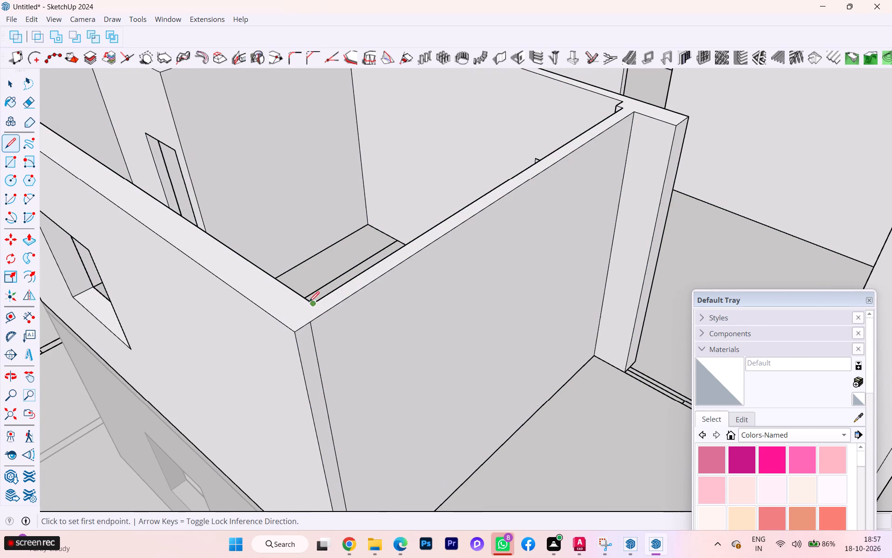
click(315, 305)
click(327, 317)
click(328, 314)
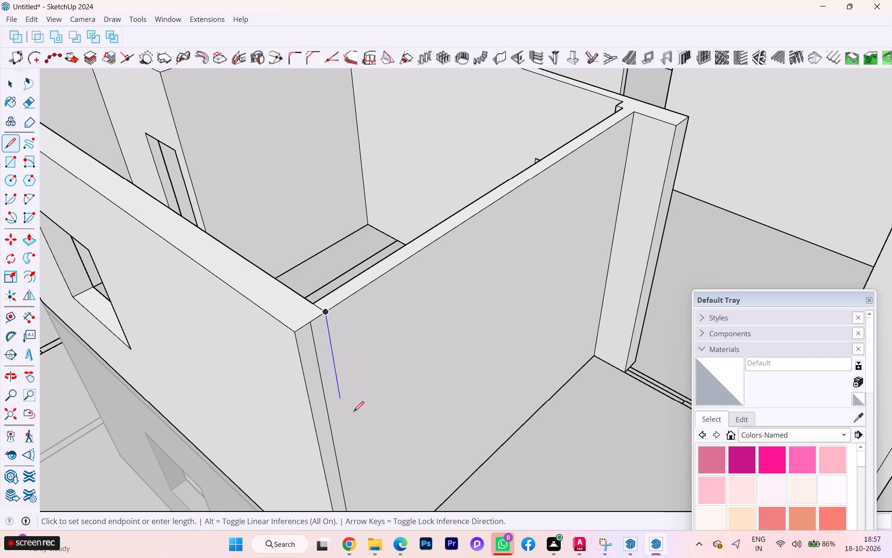
scroll(353, 399, down, 2)
scroll(353, 399, up, 2)
scroll(353, 399, down, 4)
scroll(357, 409, up, 6)
scroll(358, 411, down, 5)
scroll(362, 426, up, 2)
scroll(357, 390, down, 4)
scroll(355, 387, up, 4)
scroll(355, 388, down, 2)
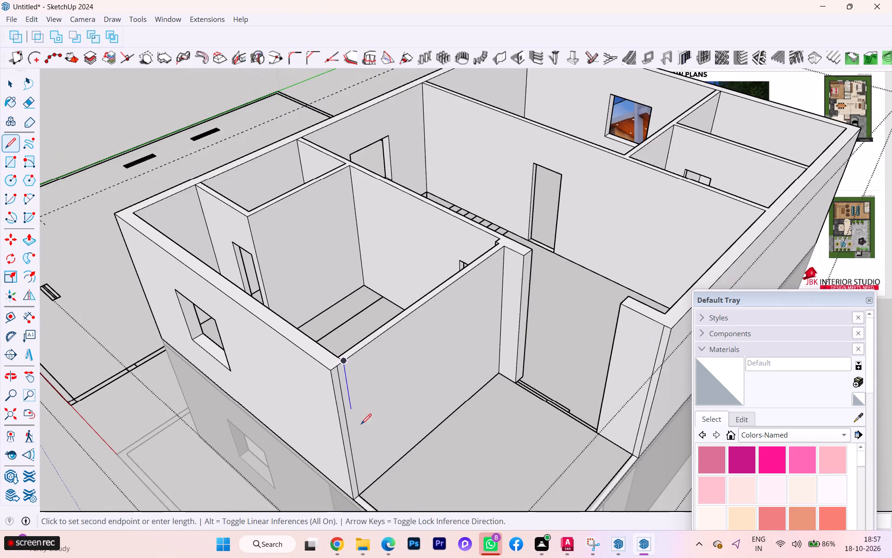
scroll(369, 479, up, 3)
click(363, 491)
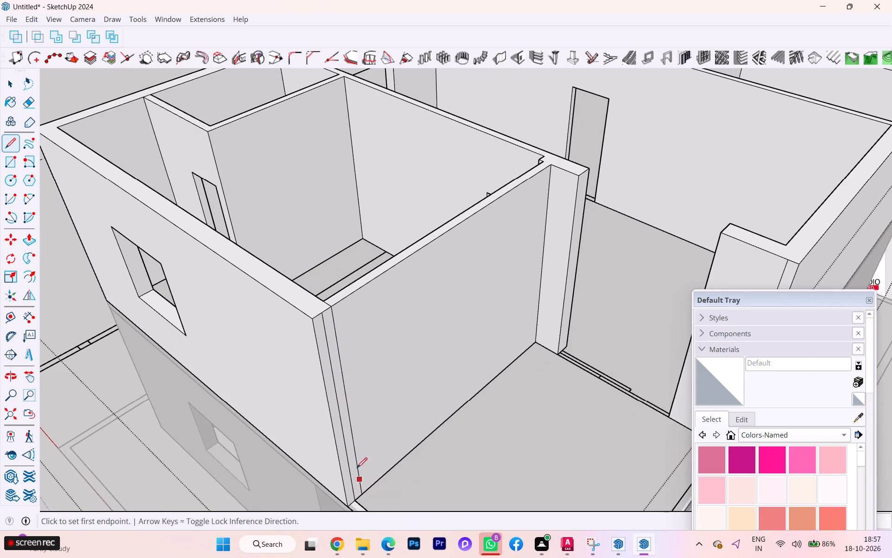
Erase the old vertical edge between the front wall corner and the newly drawn line on the sit-out face.
key(space)
key(e)
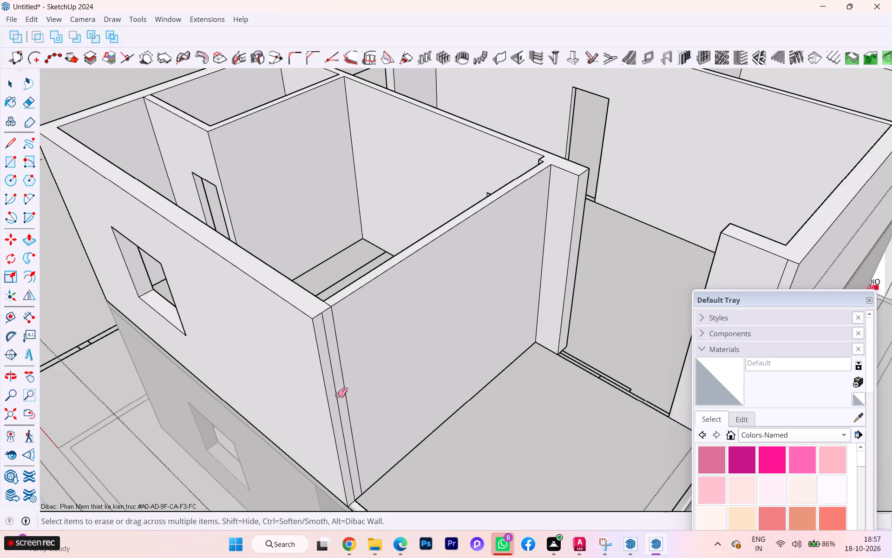
click(334, 387)
scroll(344, 370, up, 2)
scroll(344, 370, down, 4)
scroll(344, 370, up, 1)
scroll(339, 369, down, 3)
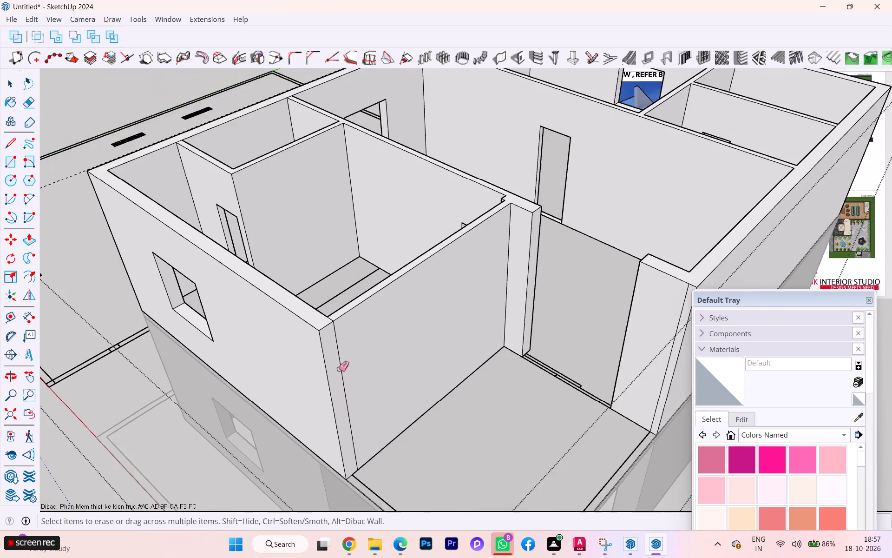
scroll(339, 369, down, 2)
key(space)
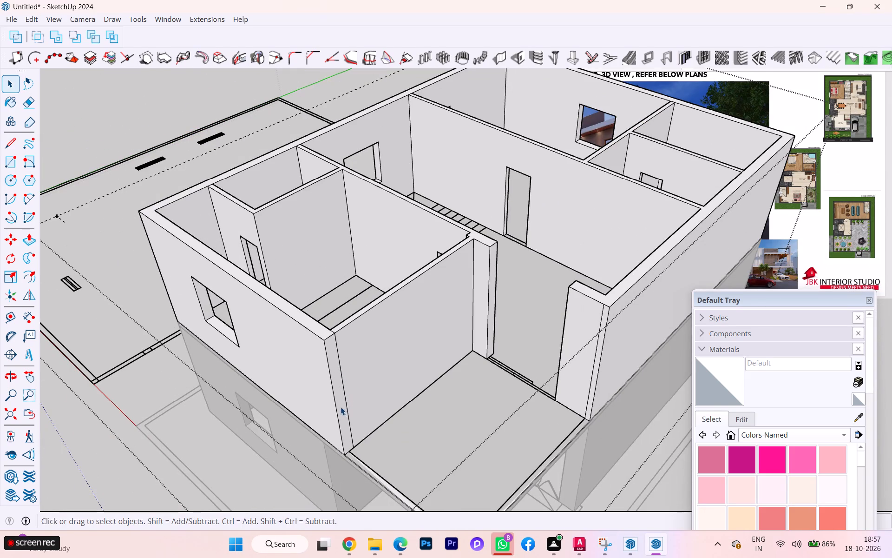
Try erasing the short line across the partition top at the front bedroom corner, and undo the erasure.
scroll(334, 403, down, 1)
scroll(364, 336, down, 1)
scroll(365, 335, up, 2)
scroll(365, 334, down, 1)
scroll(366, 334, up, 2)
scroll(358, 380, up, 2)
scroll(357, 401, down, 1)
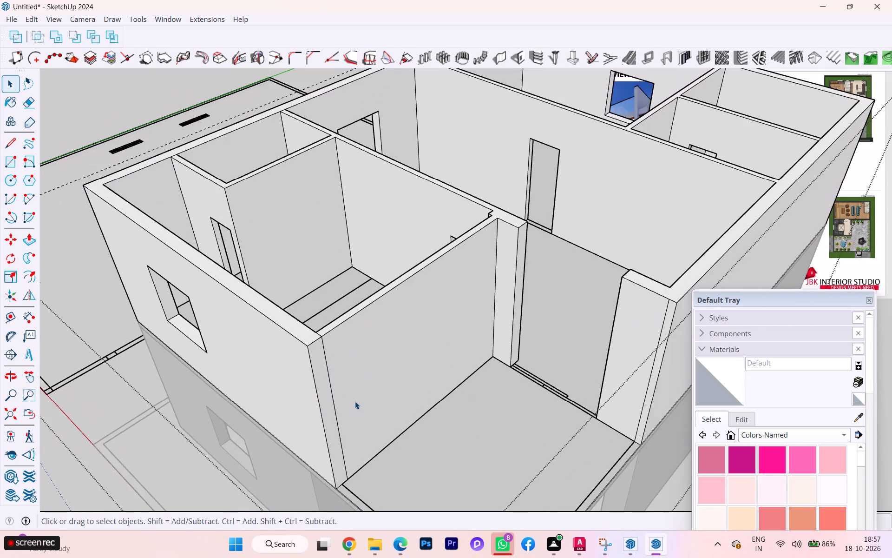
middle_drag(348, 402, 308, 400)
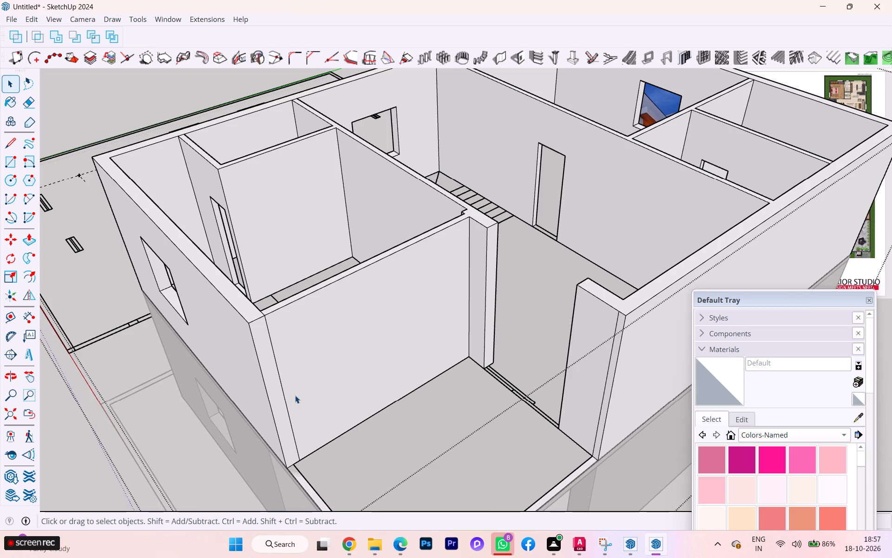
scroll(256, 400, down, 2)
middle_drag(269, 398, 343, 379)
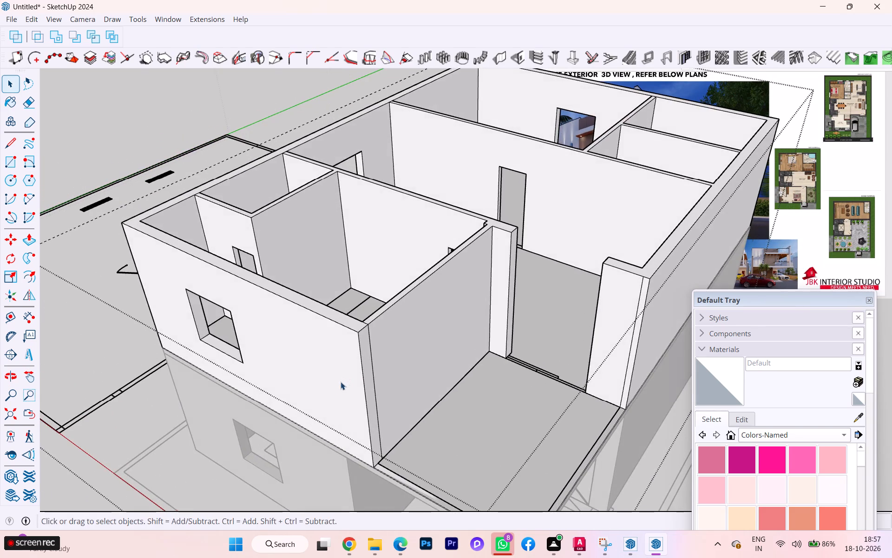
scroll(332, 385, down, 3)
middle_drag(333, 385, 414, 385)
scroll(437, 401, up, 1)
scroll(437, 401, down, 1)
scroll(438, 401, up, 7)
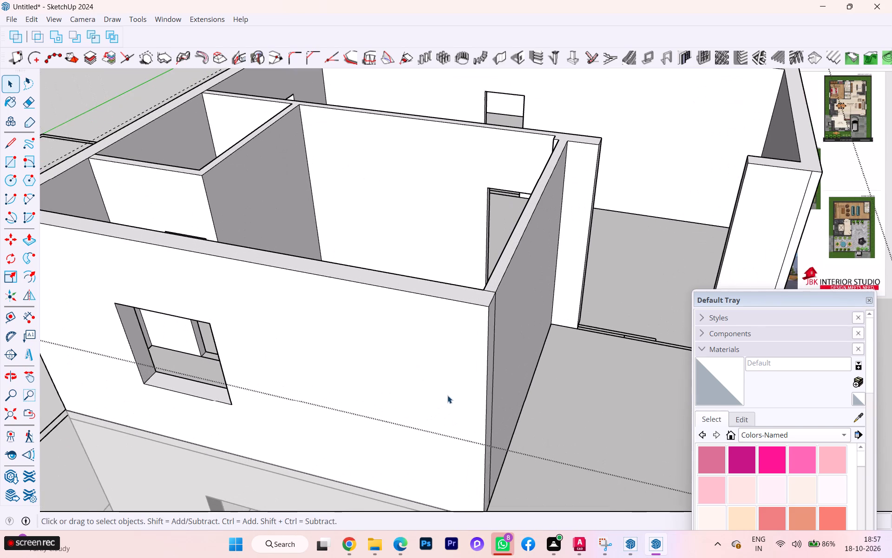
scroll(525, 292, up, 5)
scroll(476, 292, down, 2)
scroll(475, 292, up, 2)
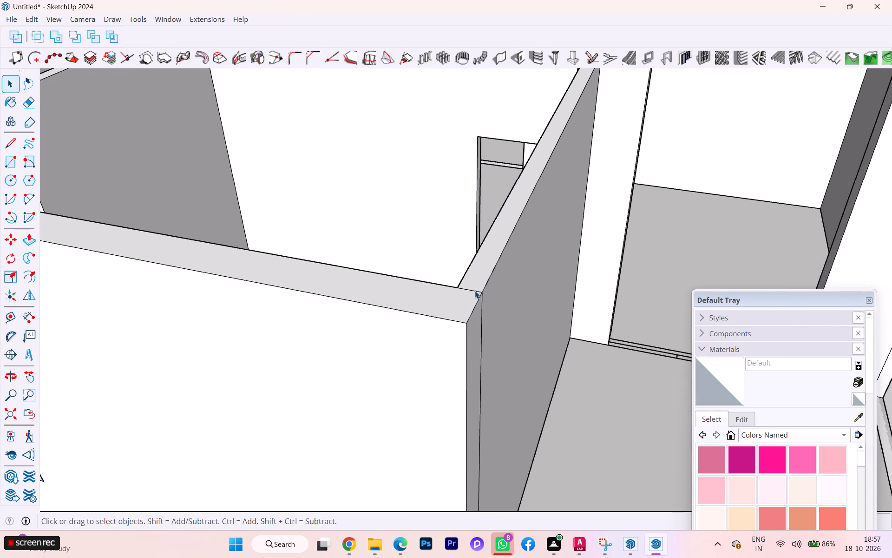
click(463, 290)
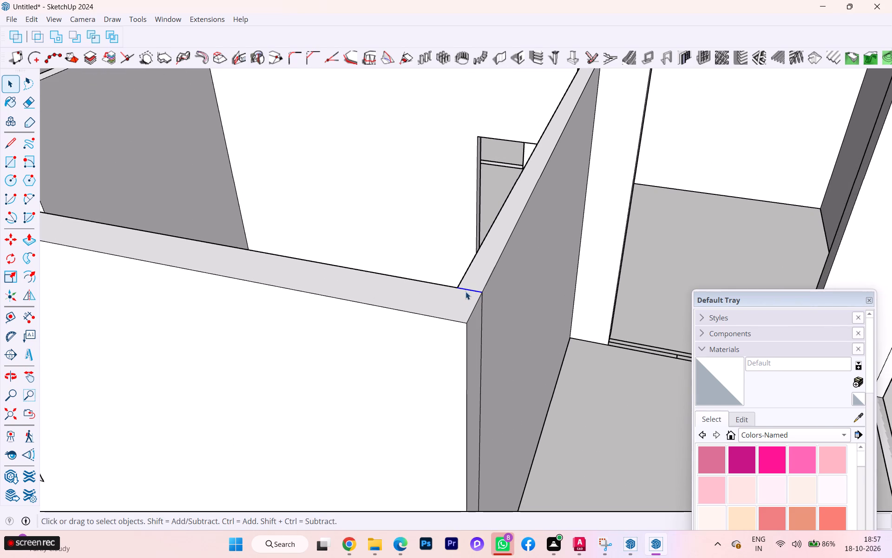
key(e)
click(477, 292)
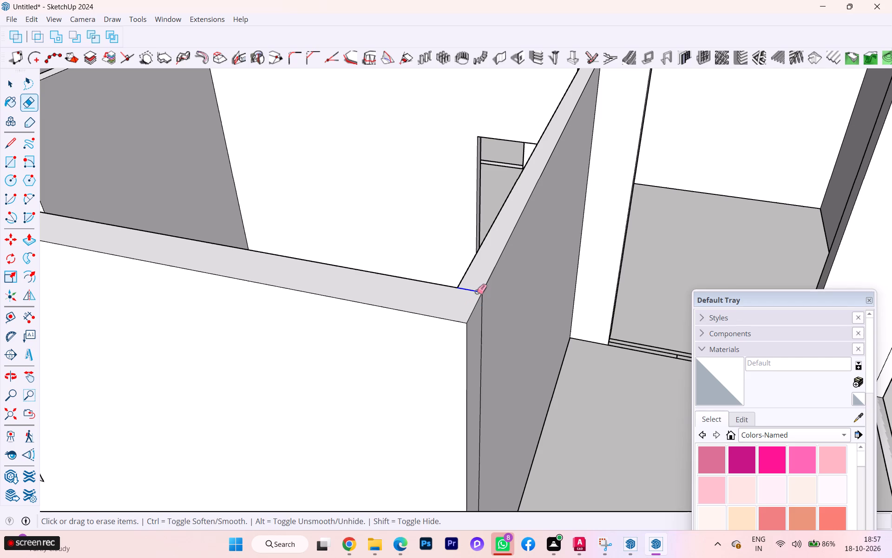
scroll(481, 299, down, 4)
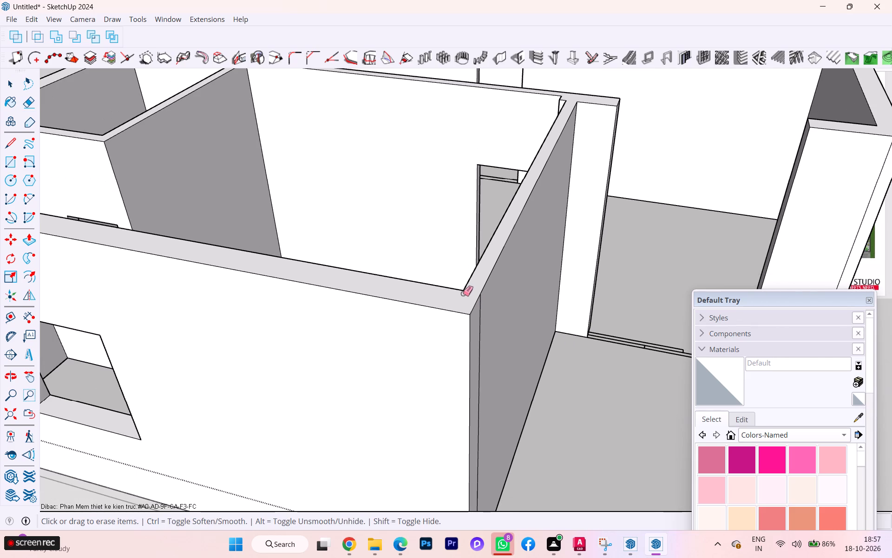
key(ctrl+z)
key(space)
Show hidden back edges and examine the first-floor bedroom and sit-out walls against the ground-floor geometry below.
scroll(424, 310, down, 3)
middle_drag(423, 310, 429, 307)
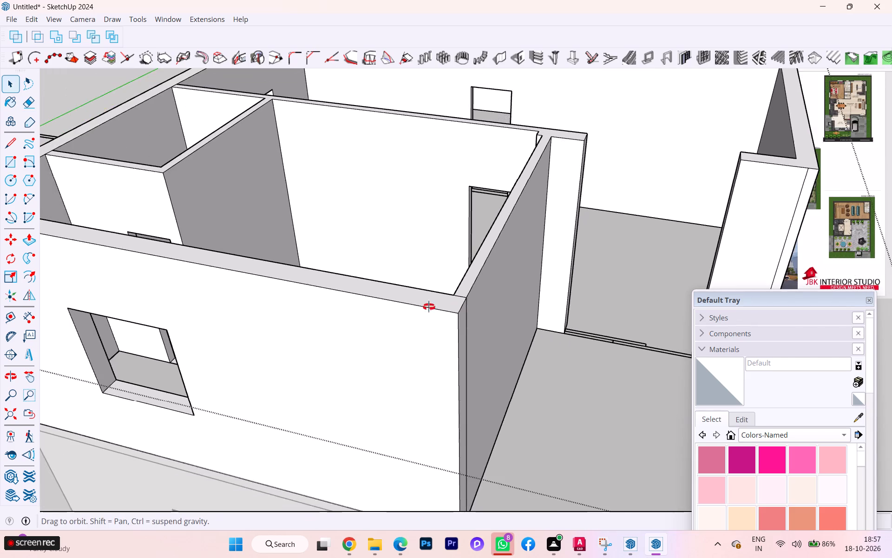
middle_drag(429, 307, 503, 296)
scroll(403, 286, down, 1)
scroll(403, 286, up, 1)
scroll(403, 286, down, 2)
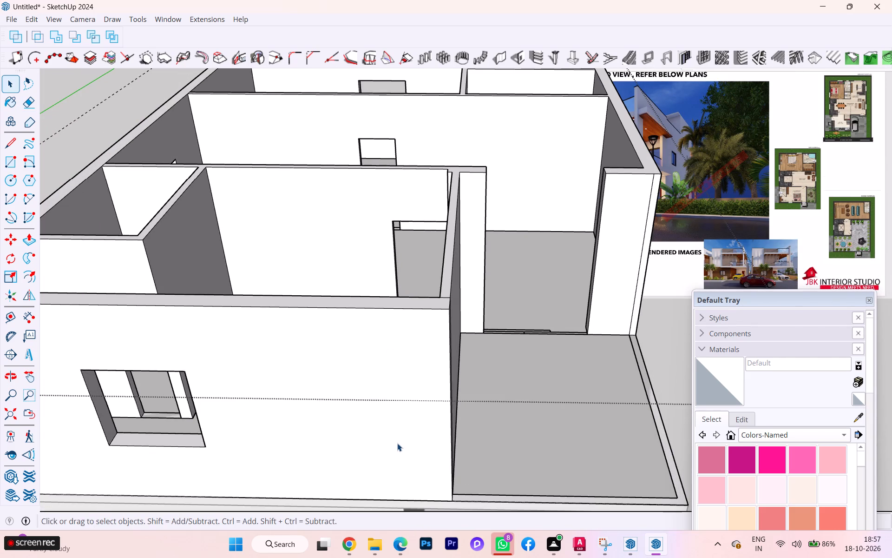
key(k)
scroll(367, 367, down, 2)
scroll(367, 454, up, 1)
scroll(367, 454, down, 1)
scroll(367, 454, up, 2)
scroll(367, 455, down, 3)
scroll(367, 455, up, 1)
key(Escape)
scroll(316, 401, down, 2)
scroll(315, 401, up, 2)
scroll(315, 401, down, 1)
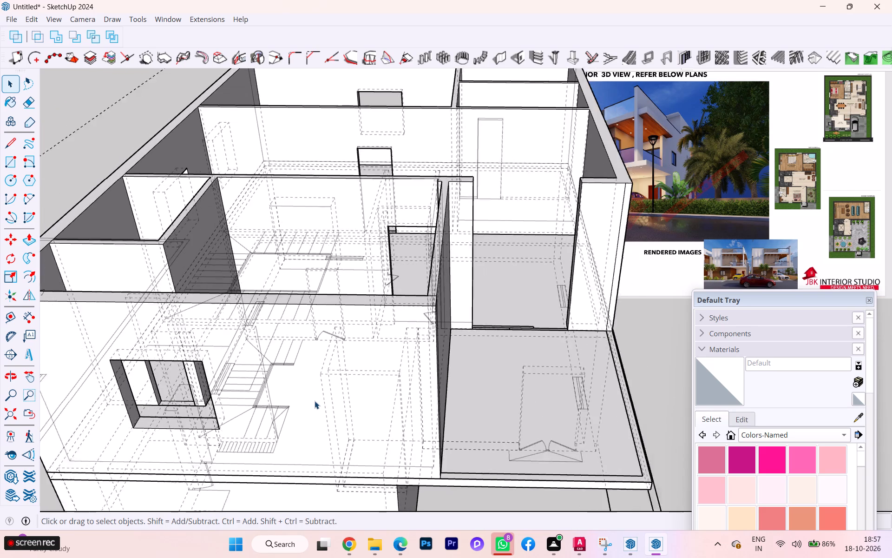
scroll(315, 401, up, 1)
scroll(315, 401, down, 2)
middle_drag(340, 437, 356, 463)
scroll(397, 385, up, 5)
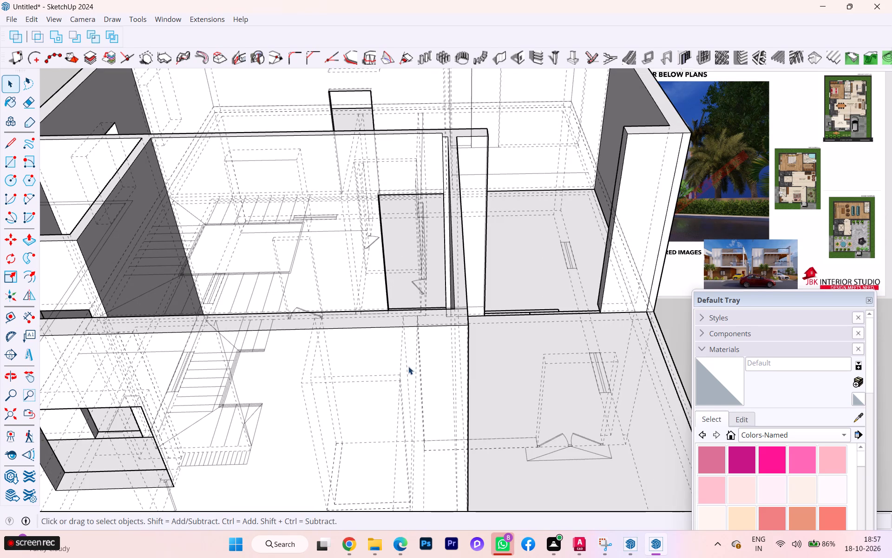
scroll(385, 325, down, 1)
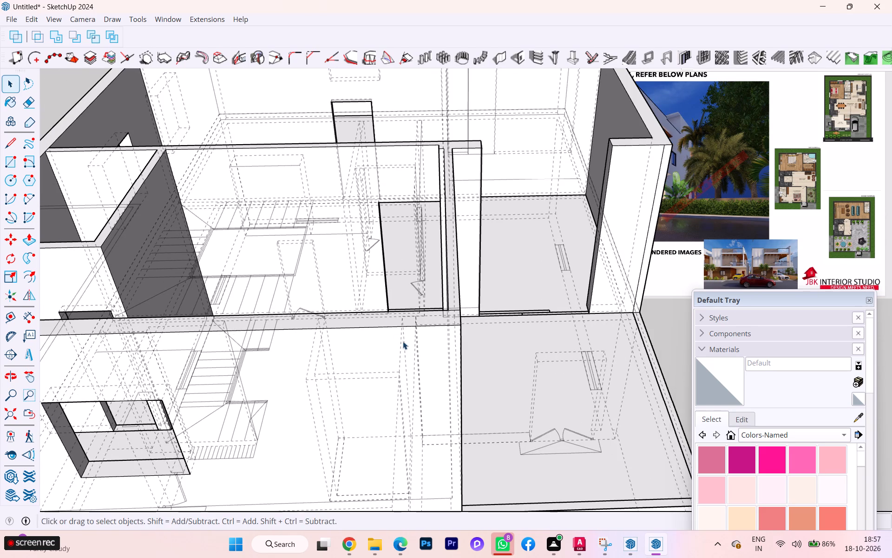
middle_drag(403, 342, 686, 341)
scroll(403, 342, down, 1)
middle_drag(342, 378, 664, 367)
scroll(366, 364, down, 3)
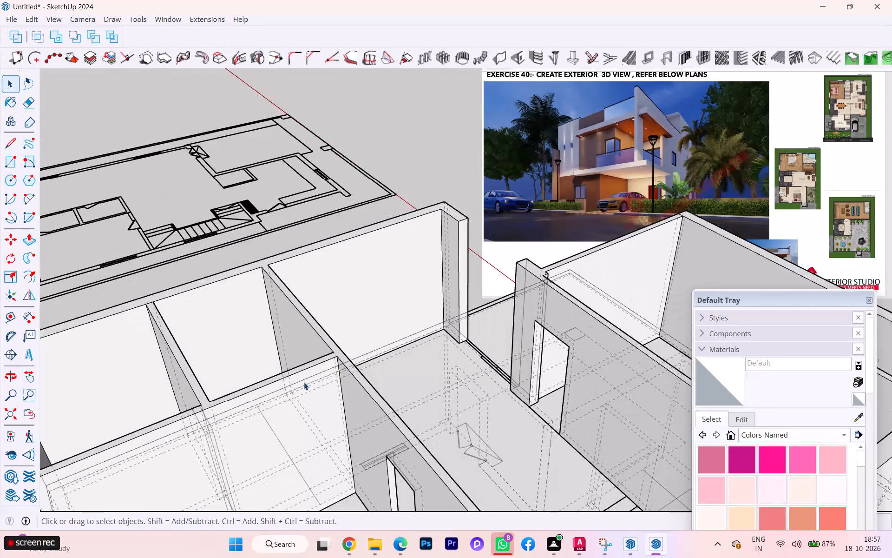
Create a 3' wide, 4' high wall opening in the bedroom's front wall, starting at the sit-out partition corner and 3' above the floor.
scroll(304, 382, down, 2)
middle_drag(412, 389, 620, 454)
scroll(589, 390, down, 1)
middle_drag(592, 387, 468, 361)
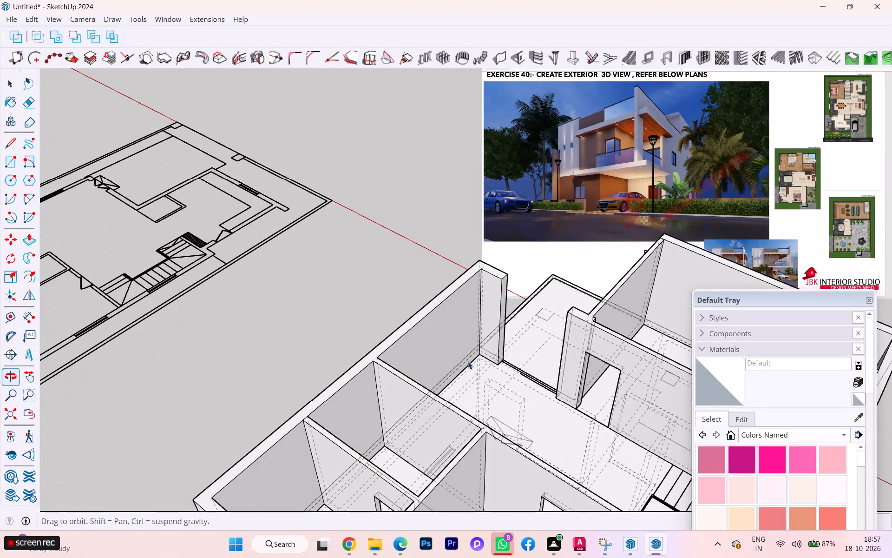
scroll(721, 346, up, 2)
scroll(721, 346, down, 1)
scroll(721, 346, up, 1)
scroll(315, 160, down, 2)
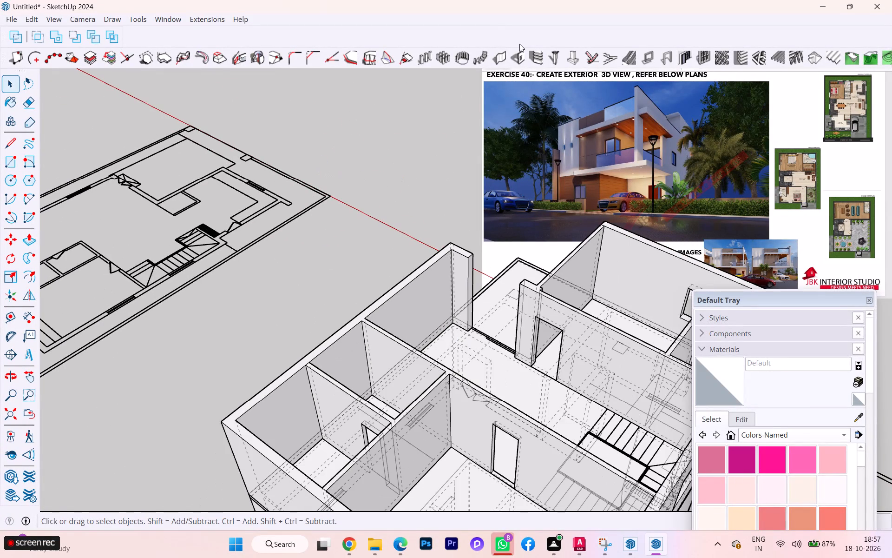
click(520, 54)
drag(616, 240, 573, 241)
text(3')
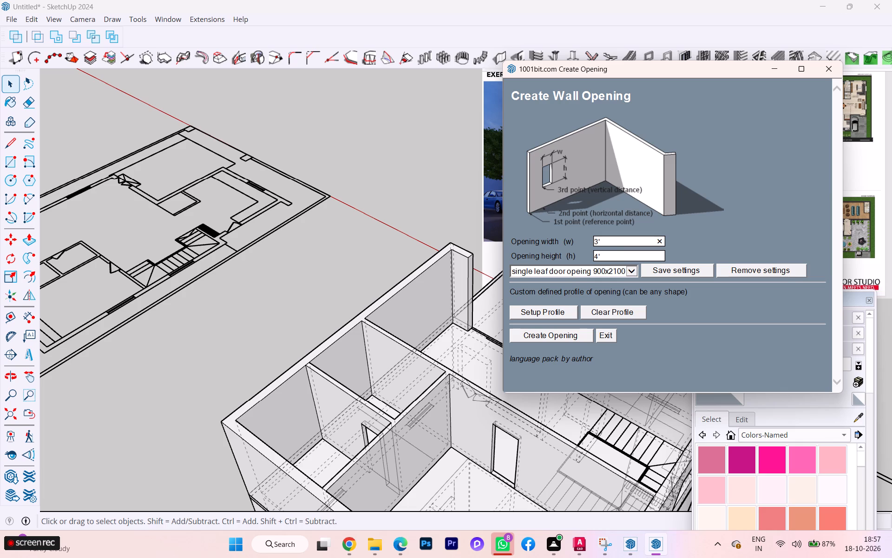
click(562, 335)
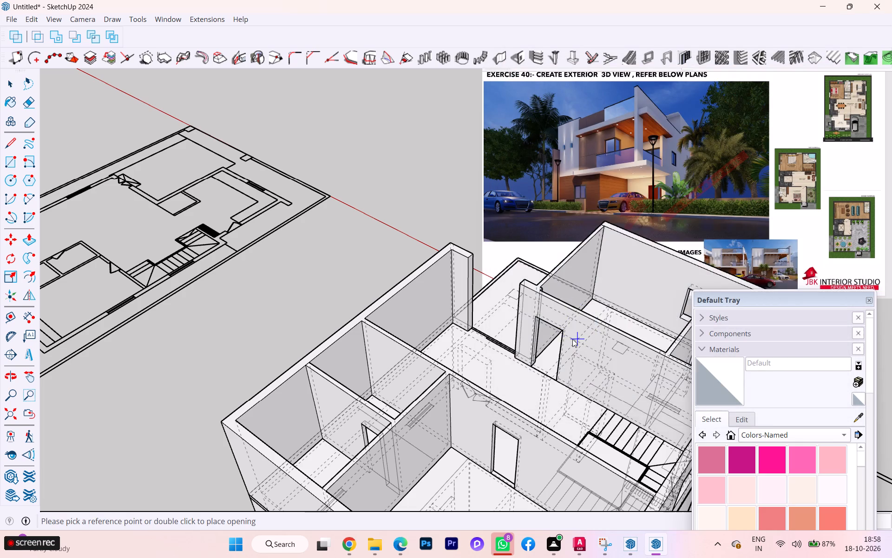
scroll(572, 339, up, 6)
scroll(544, 333, down, 4)
scroll(438, 342, down, 3)
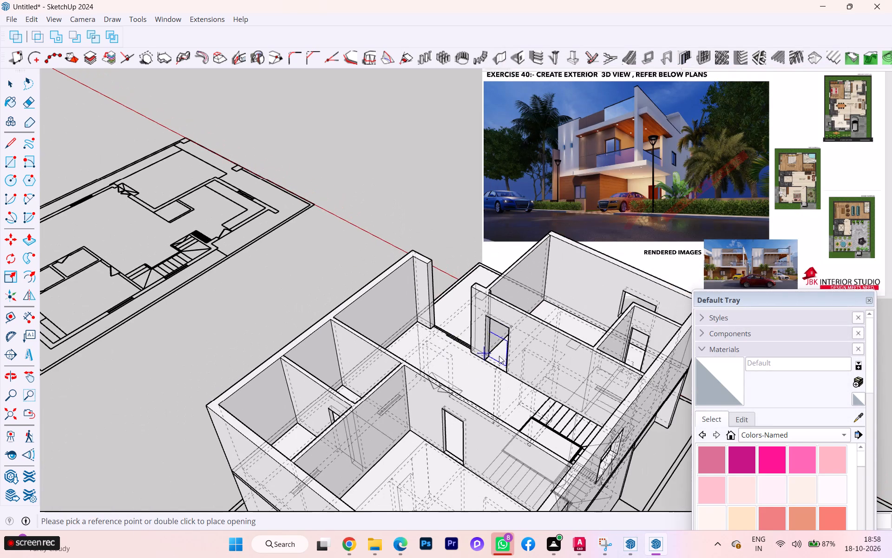
scroll(590, 286, up, 6)
scroll(566, 306, down, 4)
scroll(566, 306, up, 5)
scroll(556, 314, down, 1)
scroll(556, 314, up, 1)
scroll(556, 314, down, 3)
scroll(556, 314, up, 9)
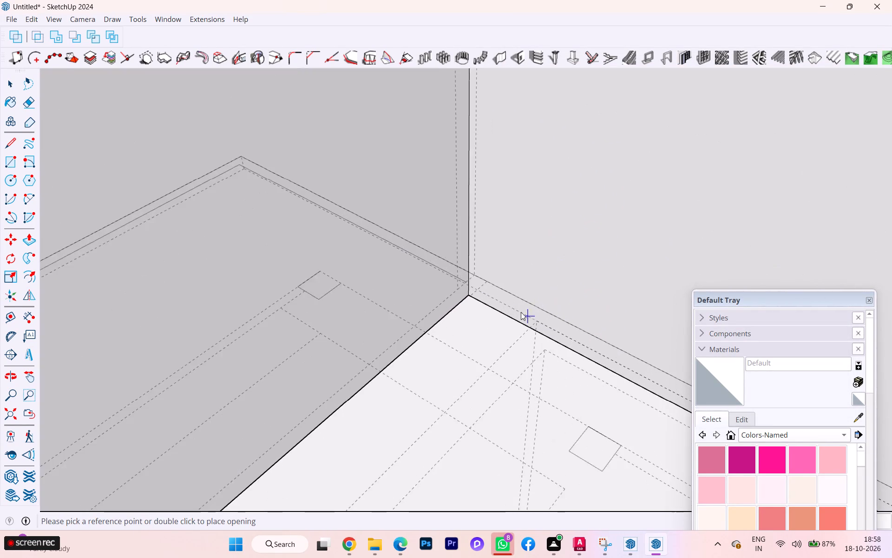
scroll(521, 312, up, 2)
scroll(520, 312, down, 3)
scroll(514, 312, up, 2)
scroll(471, 295, down, 1)
scroll(471, 295, up, 1)
scroll(471, 295, down, 6)
scroll(471, 295, up, 1)
scroll(471, 295, down, 3)
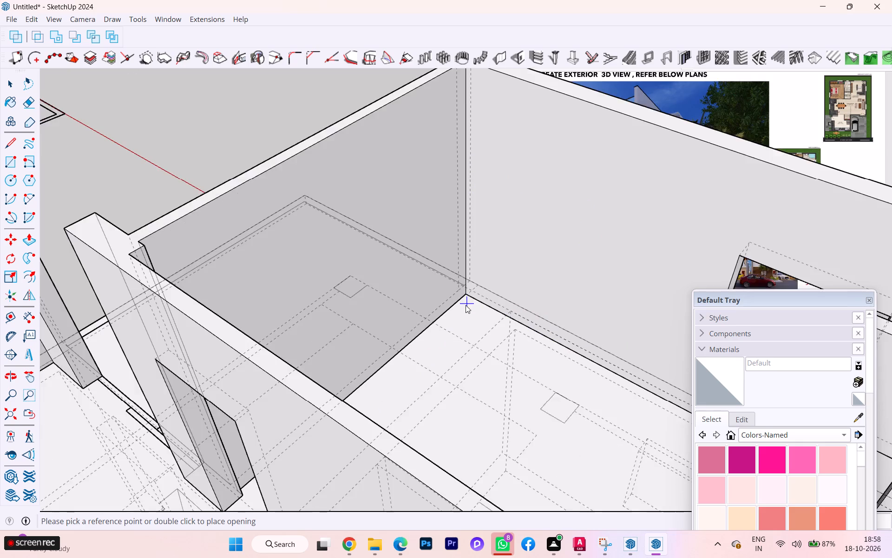
scroll(466, 305, down, 3)
scroll(467, 306, up, 9)
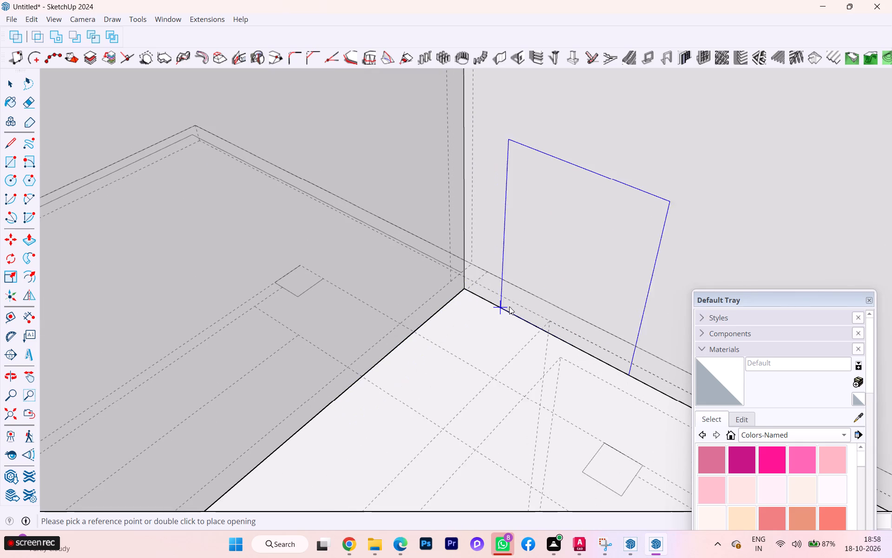
click(465, 288)
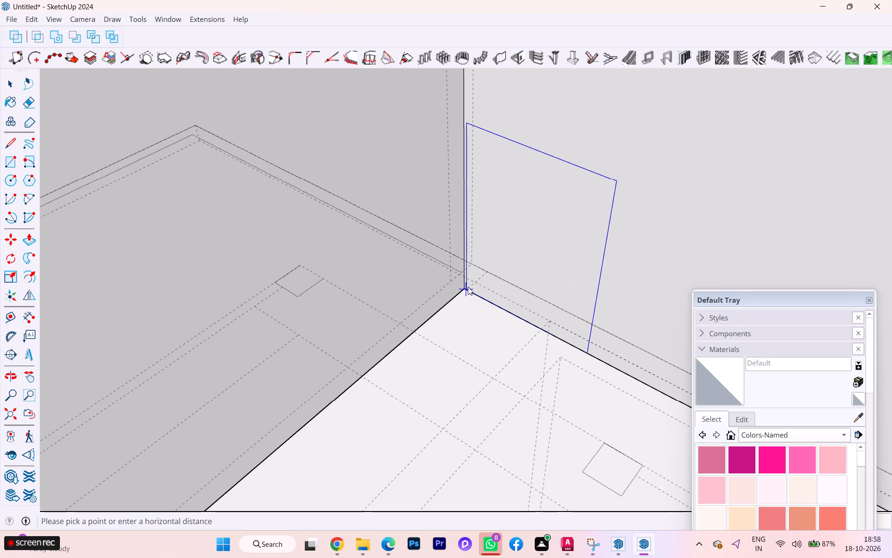
click(468, 287)
text(3')
key(Return)
scroll(551, 195, down, 2)
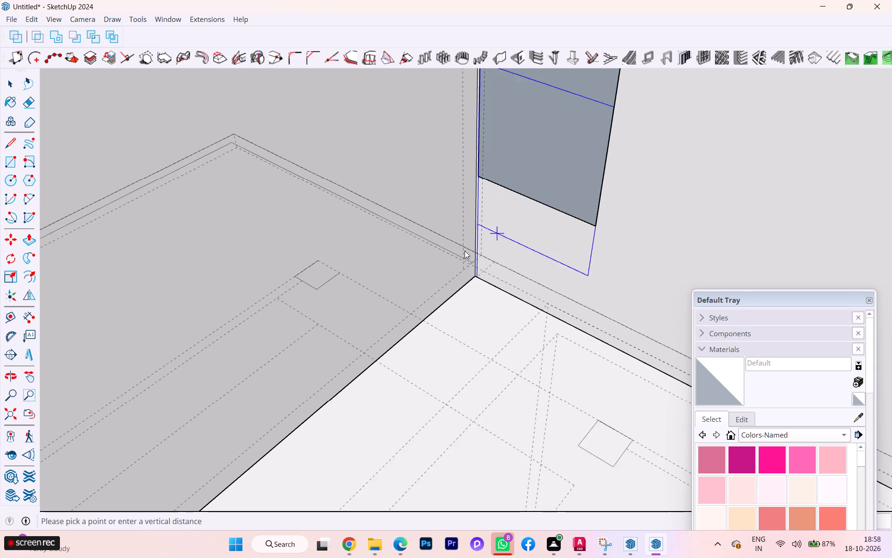
scroll(465, 251, down, 1)
scroll(465, 251, up, 1)
scroll(465, 251, down, 7)
scroll(497, 246, up, 2)
scroll(498, 246, down, 2)
scroll(502, 246, up, 1)
scroll(505, 244, down, 2)
middle_drag(543, 239, 262, 275)
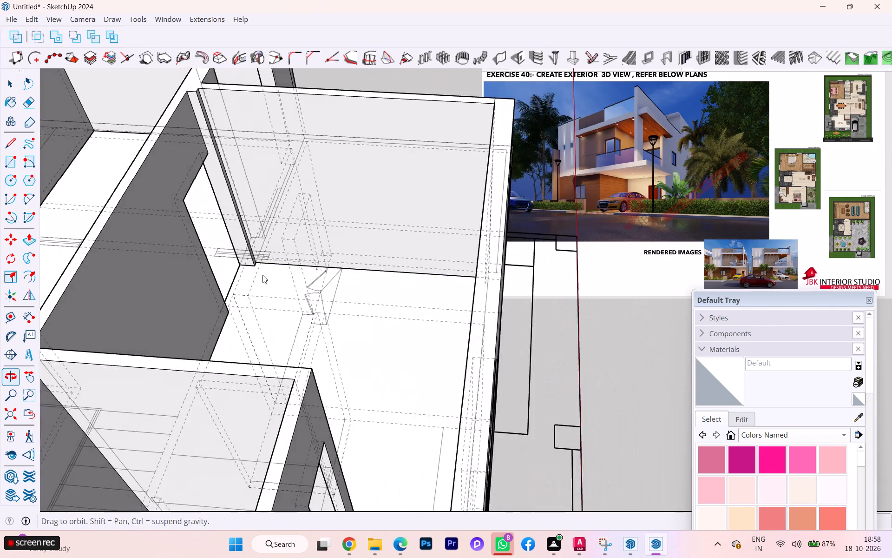
scroll(269, 272, up, 1)
middle_drag(535, 222, 289, 224)
scroll(524, 208, down, 4)
scroll(525, 239, up, 1)
scroll(525, 239, down, 1)
key(space)
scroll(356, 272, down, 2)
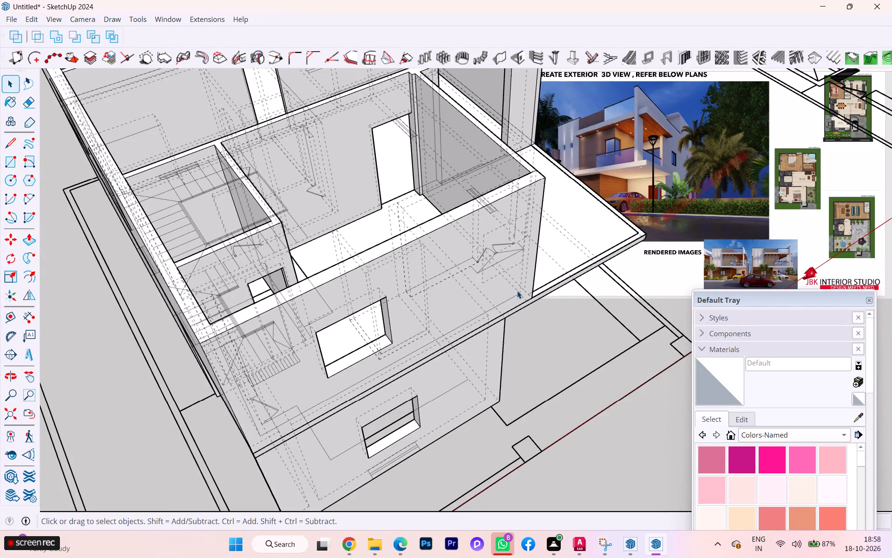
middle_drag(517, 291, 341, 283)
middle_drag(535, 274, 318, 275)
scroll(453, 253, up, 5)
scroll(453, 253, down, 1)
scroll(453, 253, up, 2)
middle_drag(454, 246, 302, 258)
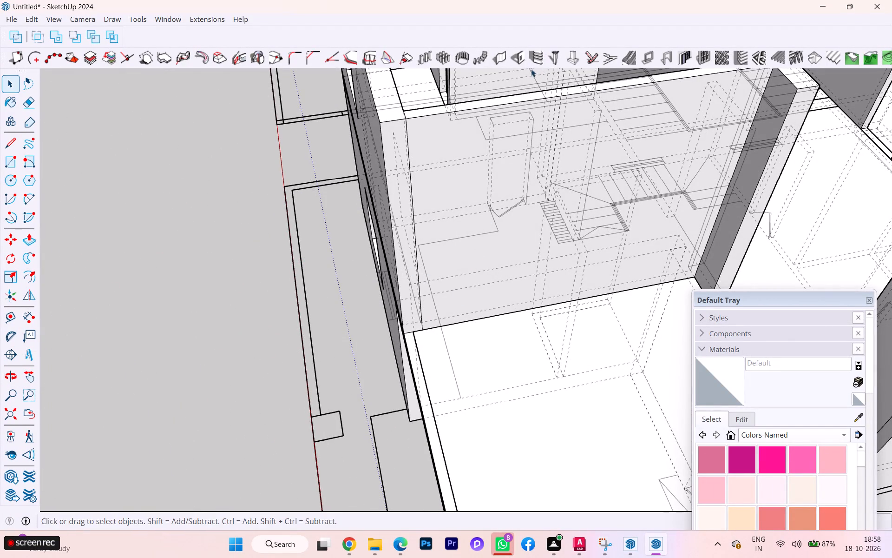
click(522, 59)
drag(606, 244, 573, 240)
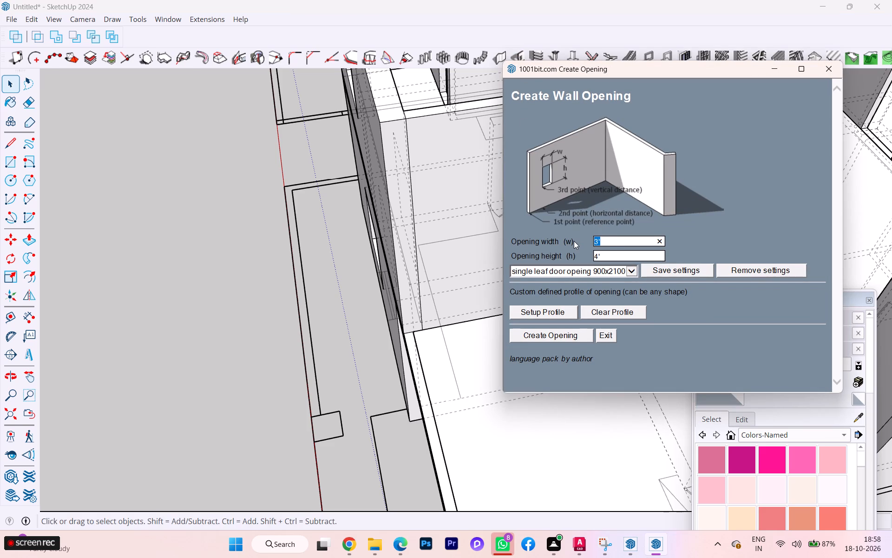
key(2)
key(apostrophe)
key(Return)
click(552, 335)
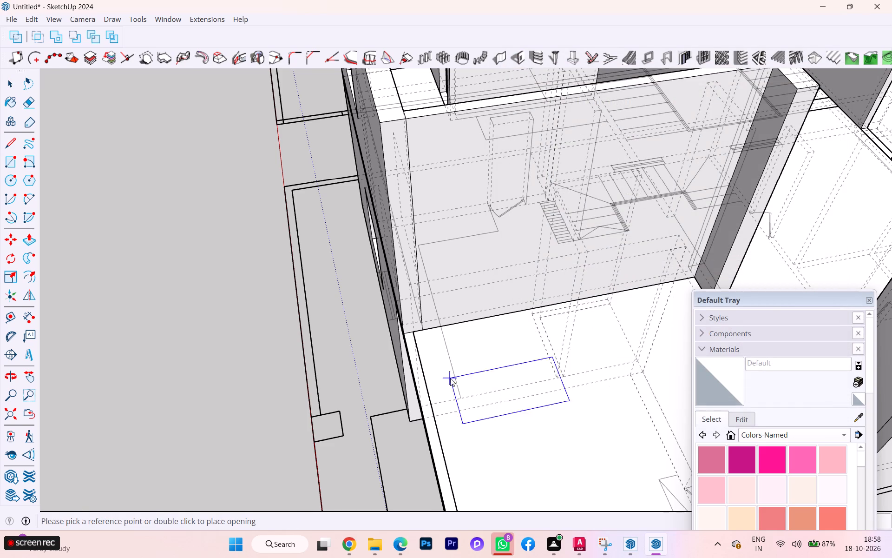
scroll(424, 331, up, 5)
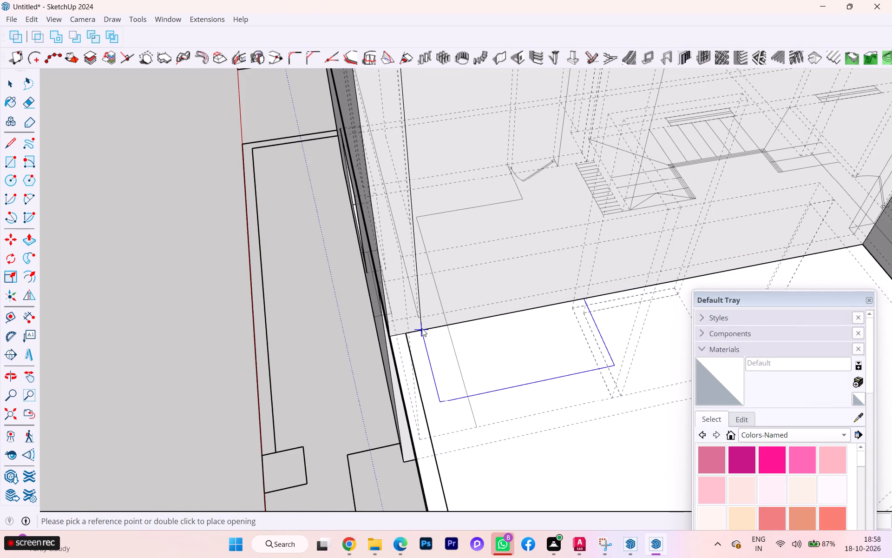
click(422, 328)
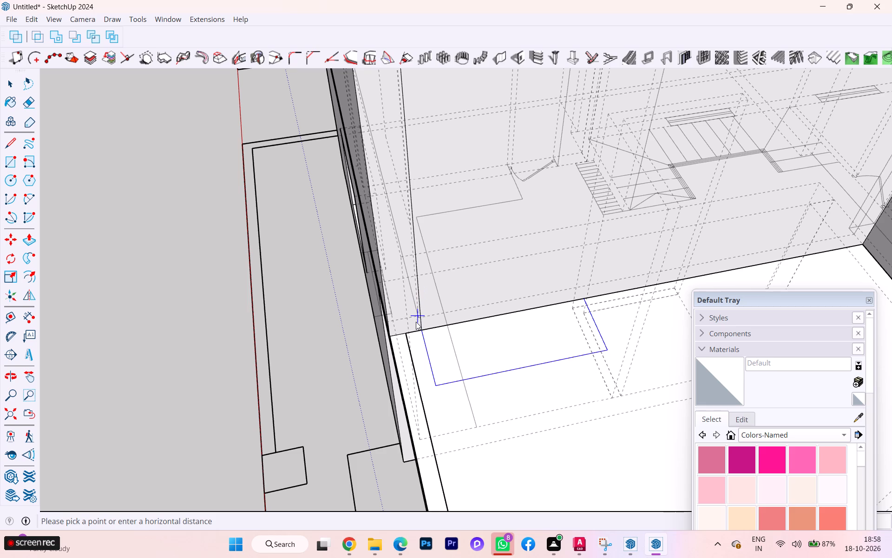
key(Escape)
Turn off the display of hidden back edges for the villa model.
scroll(423, 327, down, 1)
scroll(423, 327, up, 2)
scroll(423, 327, down, 11)
scroll(420, 319, up, 2)
scroll(420, 320, down, 5)
scroll(418, 322, up, 1)
scroll(418, 322, down, 1)
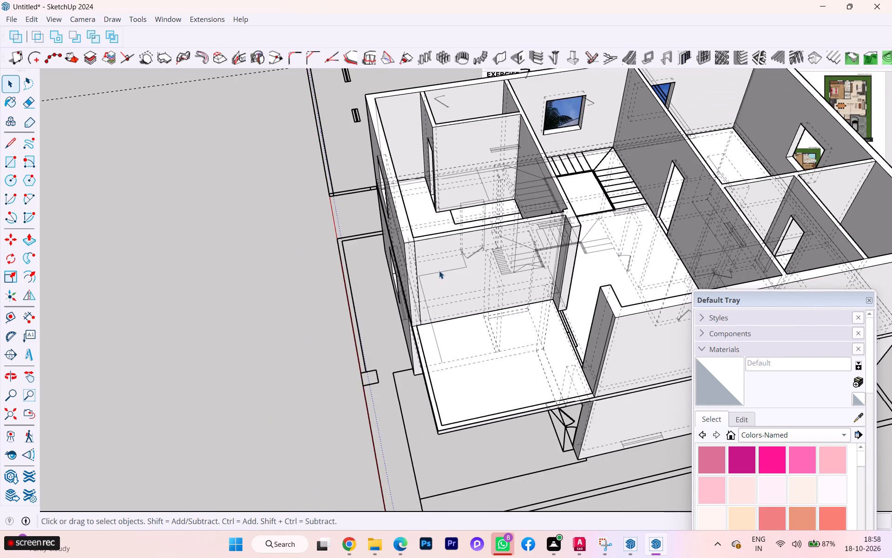
scroll(439, 273, down, 8)
scroll(448, 255, up, 1)
scroll(448, 255, down, 3)
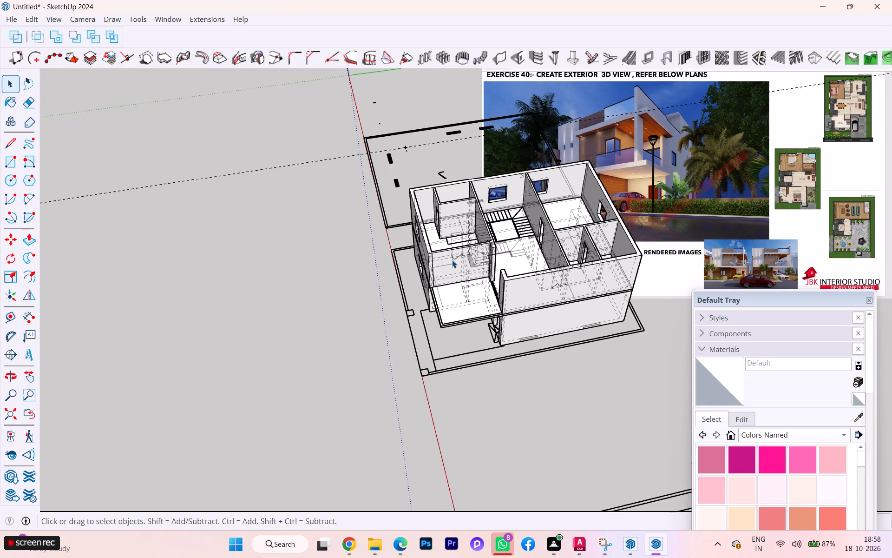
scroll(452, 260, down, 1)
middle_drag(452, 260, 662, 277)
middle_drag(520, 275, 628, 276)
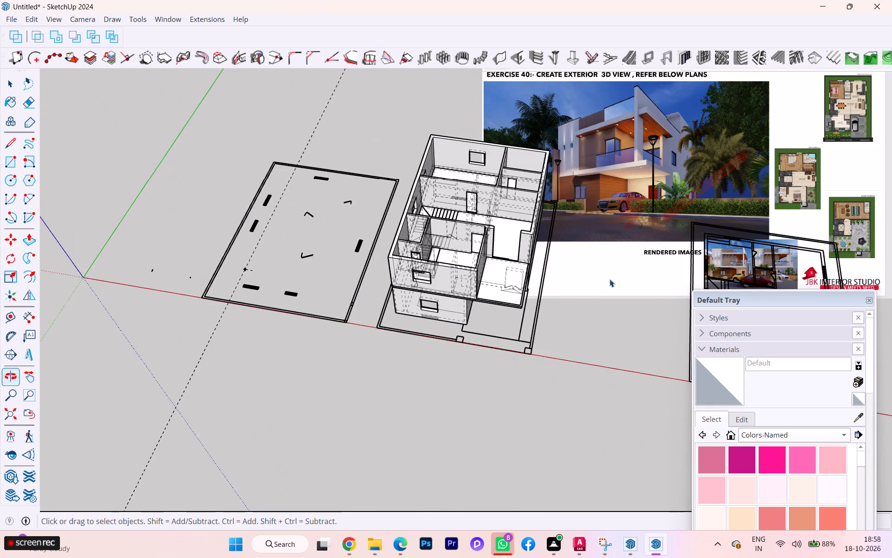
scroll(431, 281, up, 1)
scroll(431, 281, down, 1)
scroll(431, 281, up, 3)
key(k)
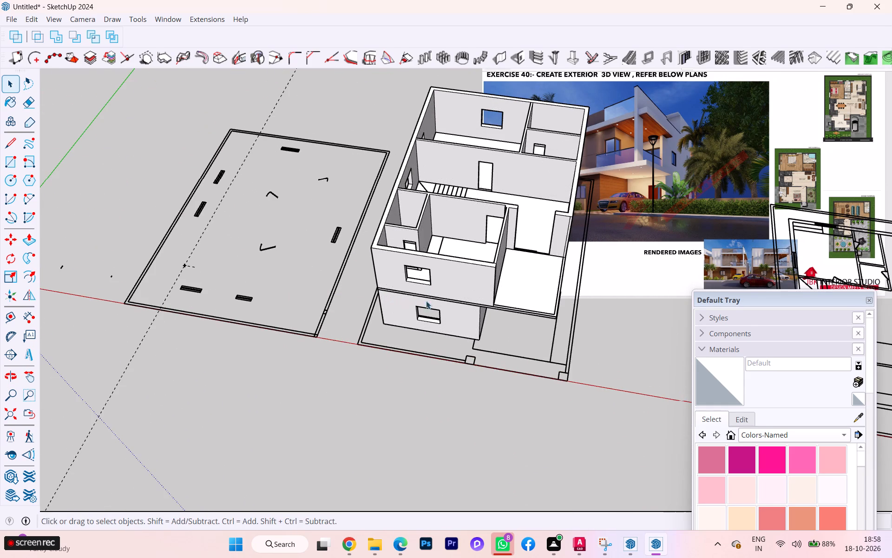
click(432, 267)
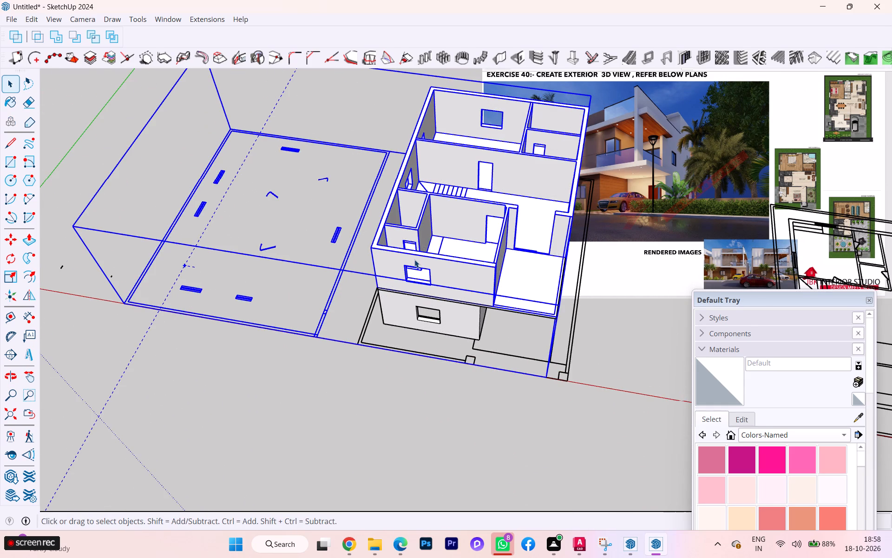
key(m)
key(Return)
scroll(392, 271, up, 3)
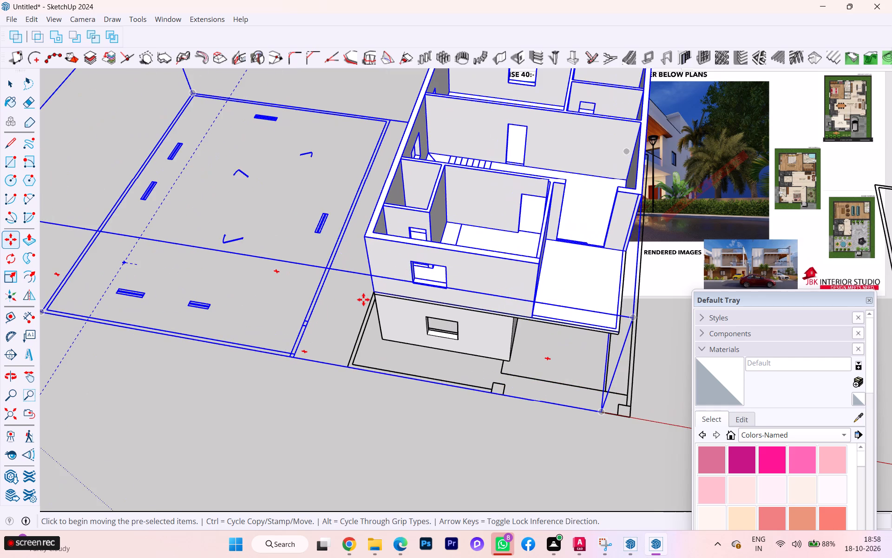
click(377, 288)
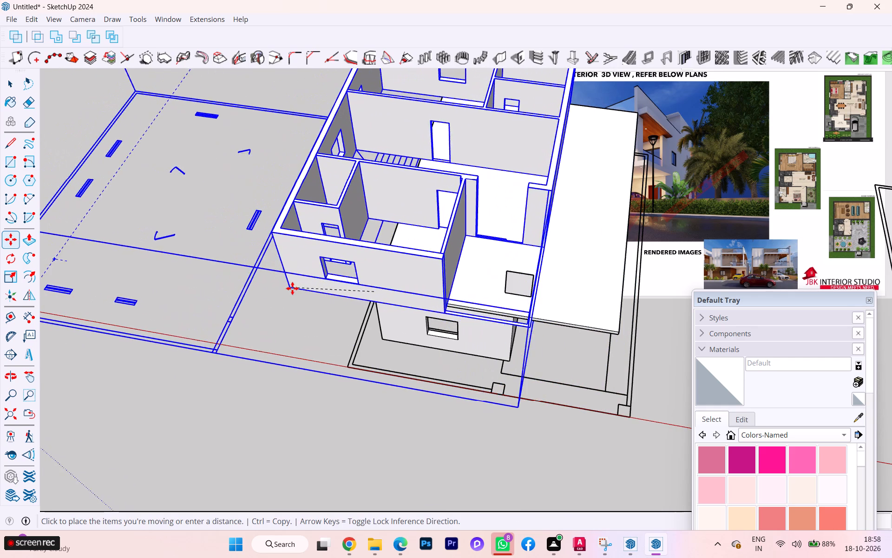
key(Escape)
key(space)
Open the outer group for editing and make the connected first-floor wall geometry a separate group.
double_click(312, 299)
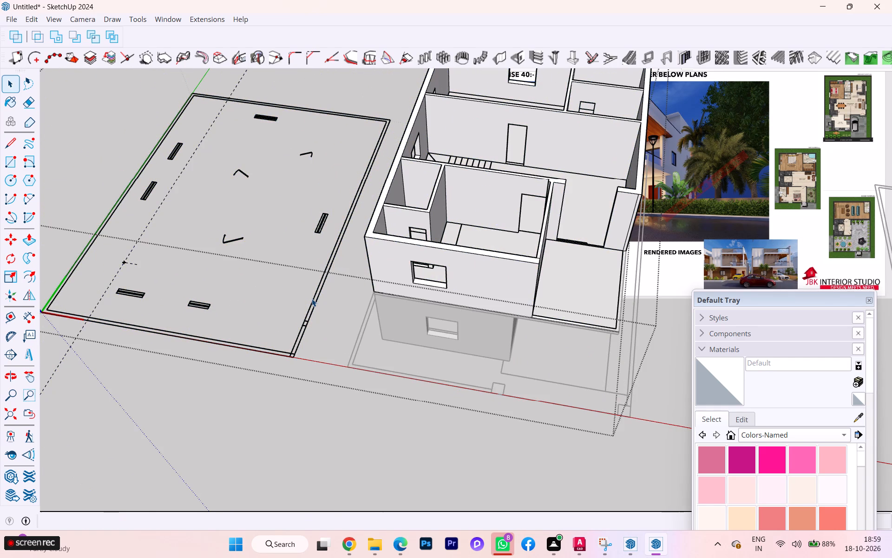
click(377, 283)
triple_click(382, 276)
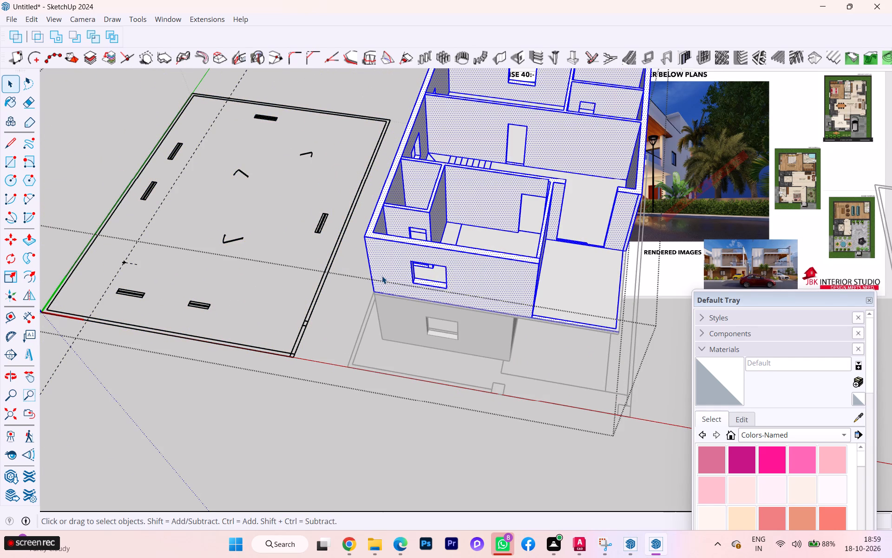
scroll(382, 276, down, 3)
right_click(383, 275)
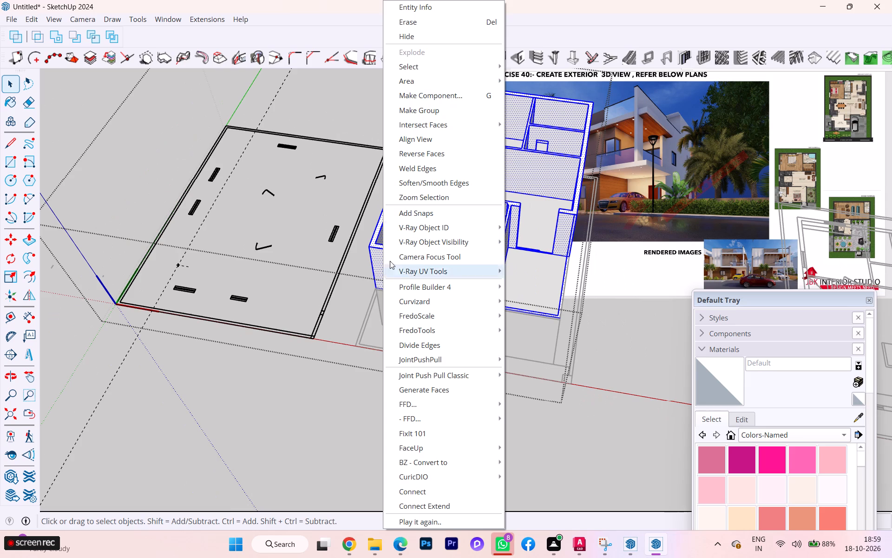
click(435, 107)
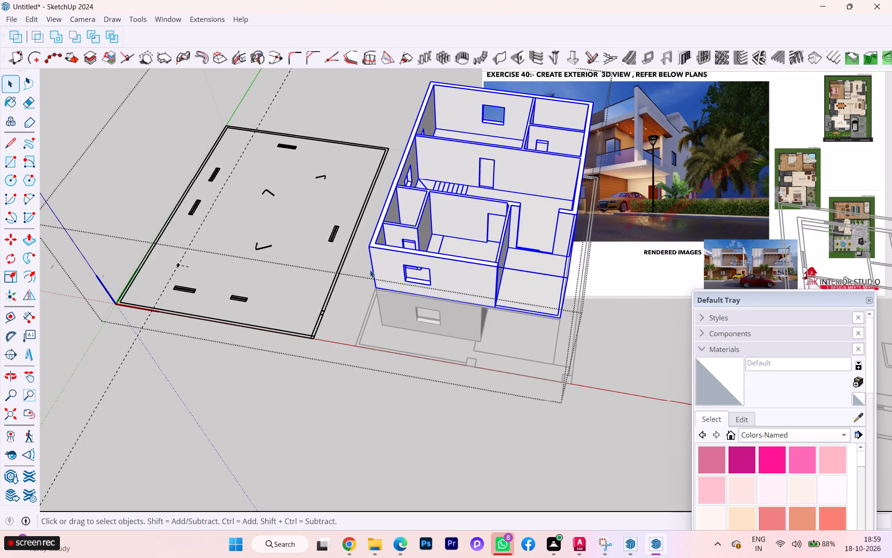
Move the first-floor wall group along the red axis onto the separate plan outline with the window and door marks.
key(m)
key(Return)
scroll(370, 270, up, 3)
click(377, 290)
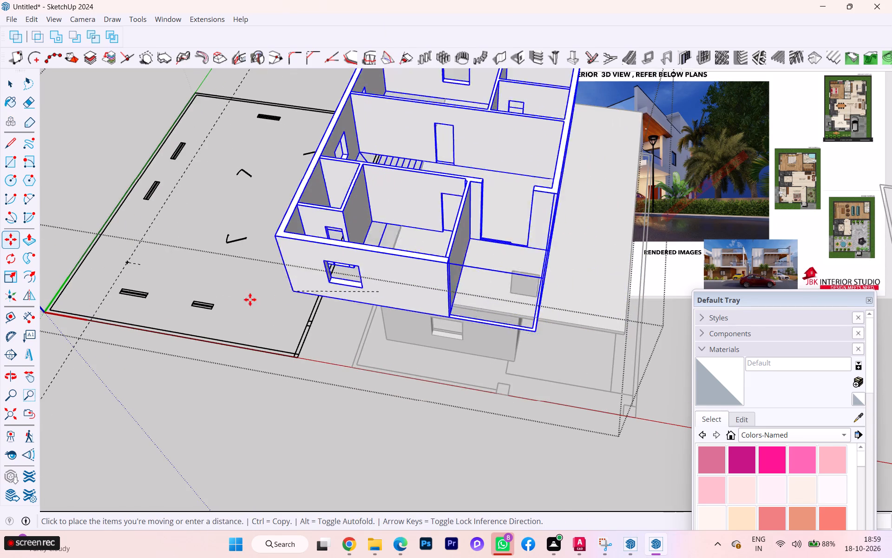
scroll(194, 300, down, 3)
scroll(140, 299, up, 3)
scroll(108, 317, down, 1)
scroll(106, 317, up, 7)
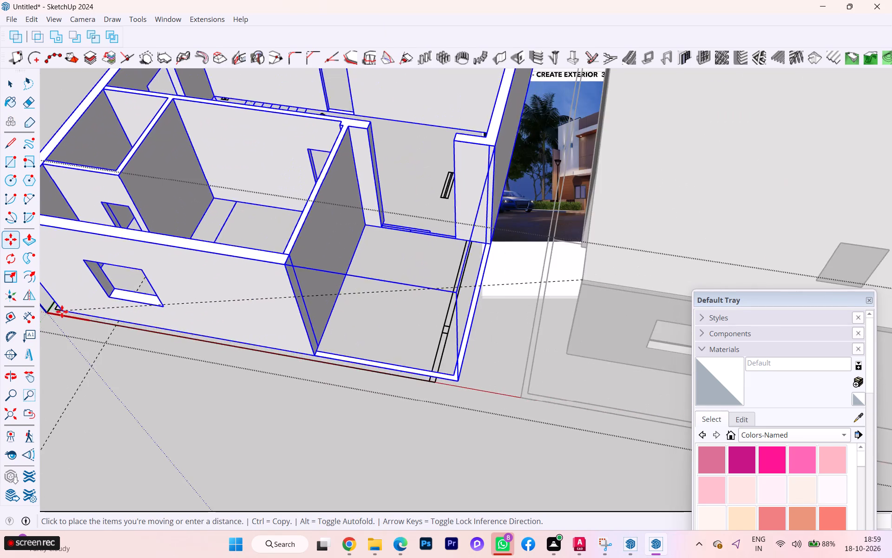
scroll(62, 312, up, 2)
scroll(59, 314, down, 1)
scroll(59, 314, up, 1)
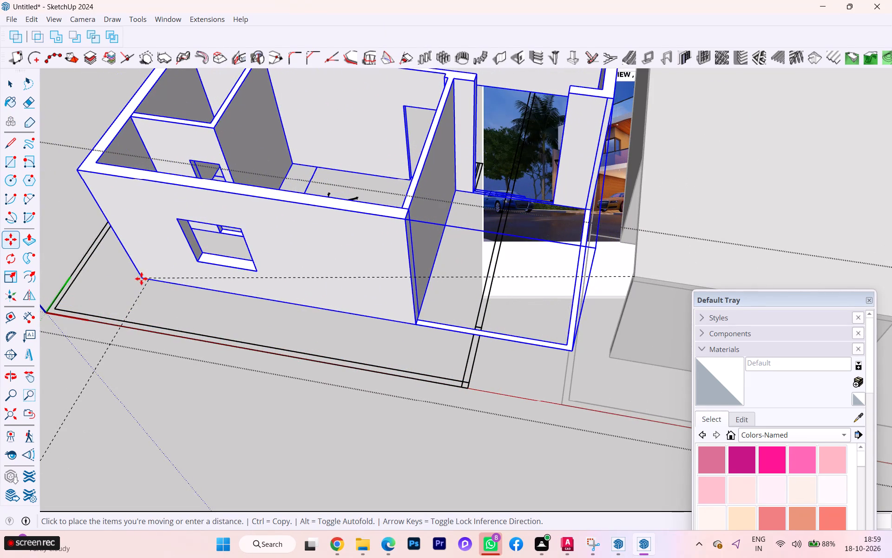
scroll(29, 254, down, 3)
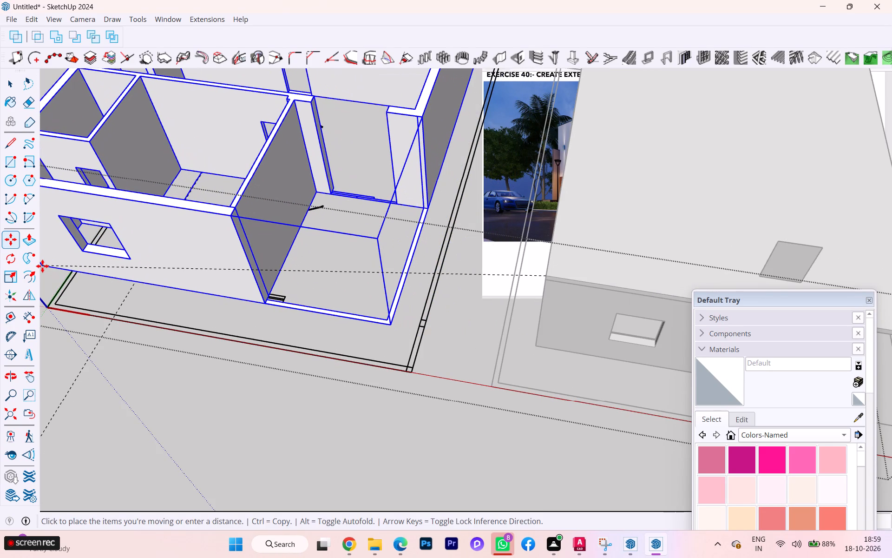
key(Up)
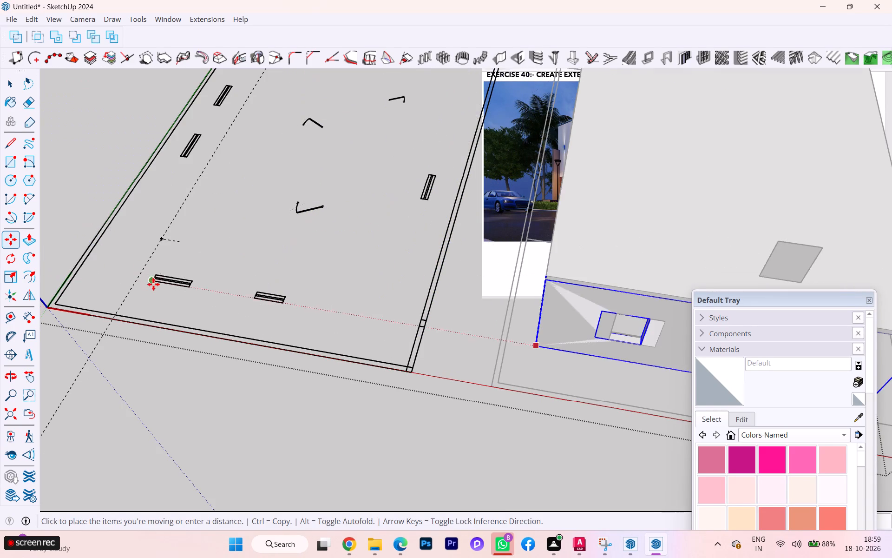
scroll(106, 284, down, 2)
scroll(161, 283, down, 1)
scroll(275, 283, down, 2)
scroll(378, 284, down, 1)
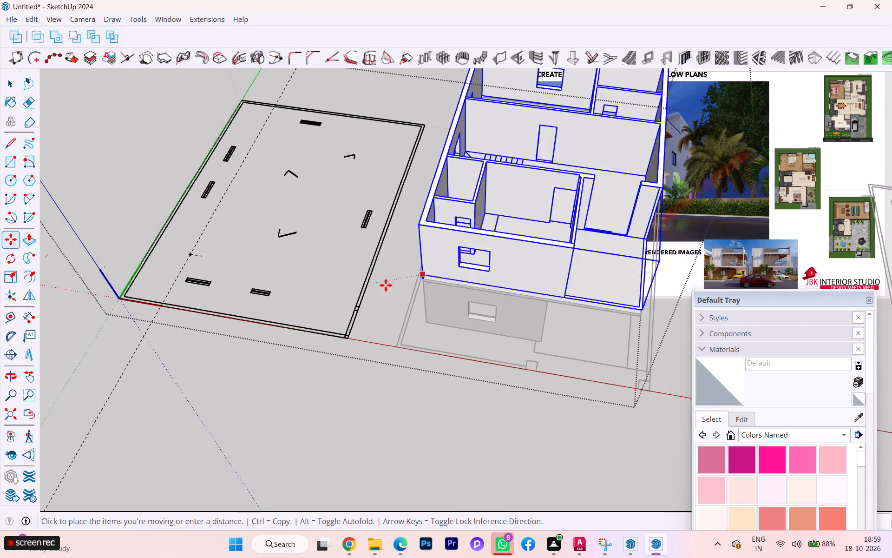
key(Left)
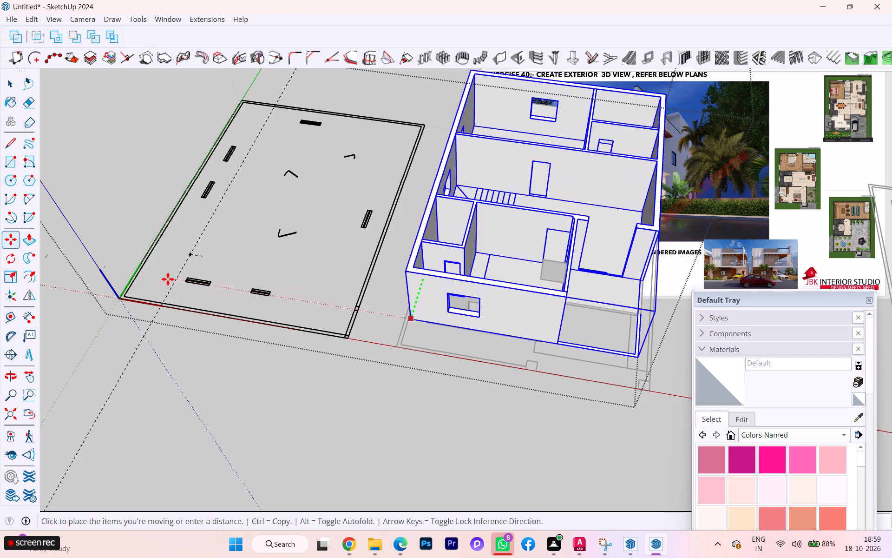
key(Right)
scroll(135, 278, up, 2)
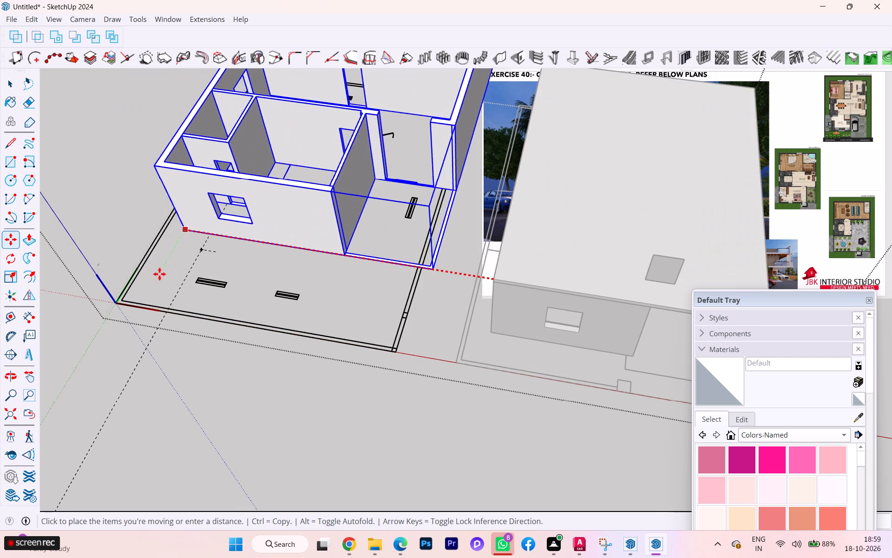
click(144, 276)
Shift the first-floor wall group closer to the front corner of the separate plan outline.
scroll(236, 280, down, 1)
middle_drag(236, 281, 430, 268)
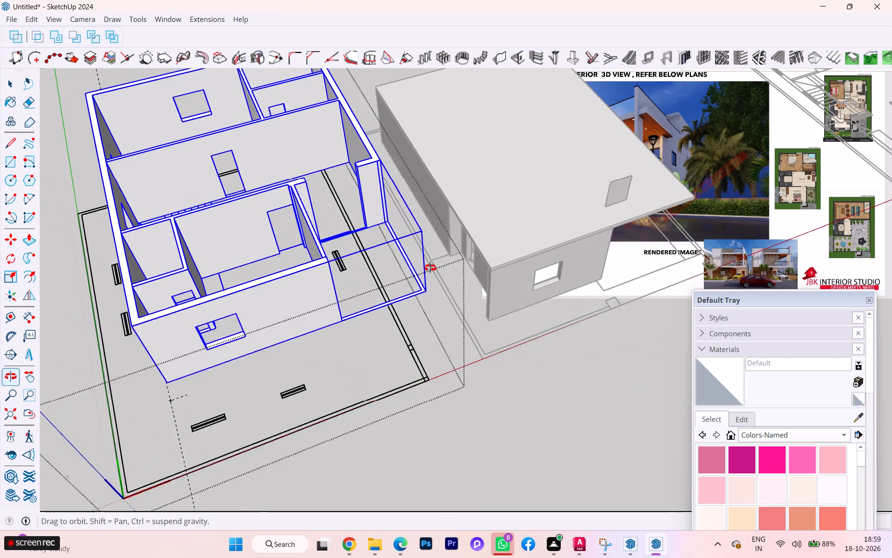
middle_drag(430, 268, 433, 267)
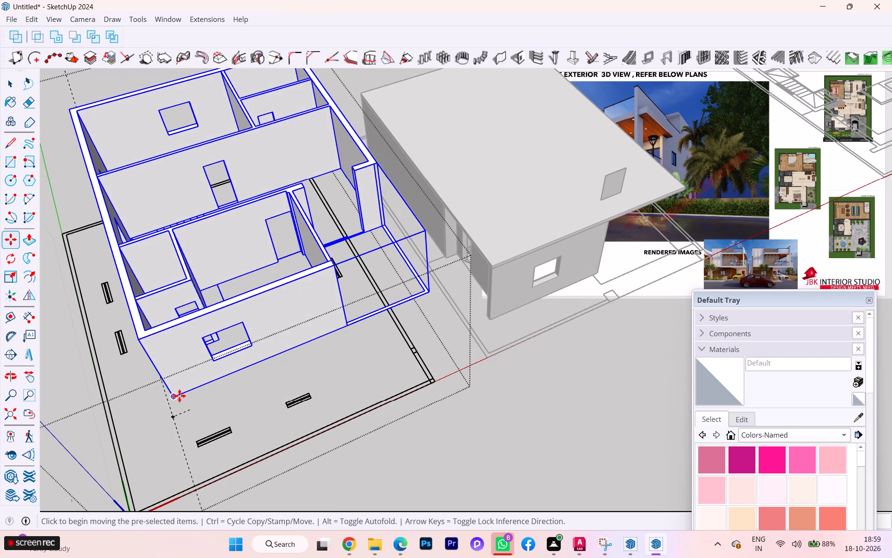
click(177, 394)
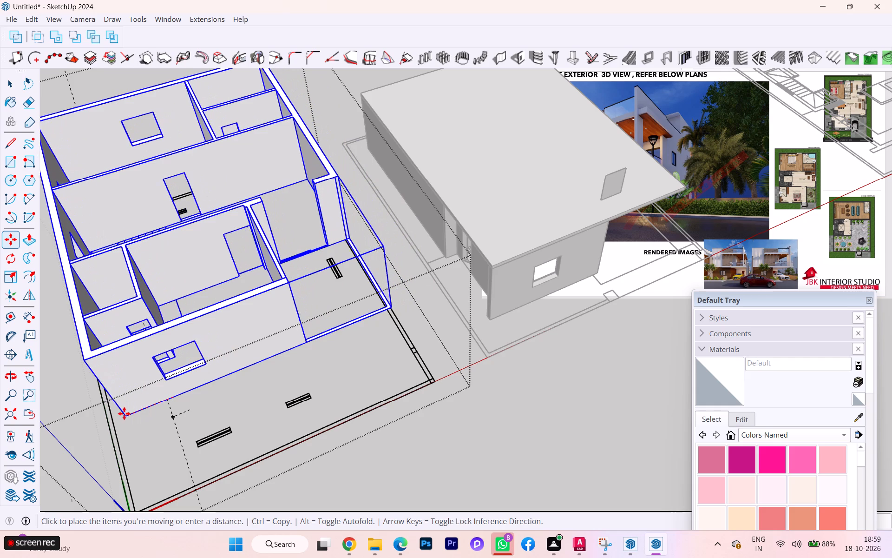
click(120, 412)
Lower the first-floor wall group along the blue axis toward the plan outline.
scroll(129, 380, down, 1)
middle_drag(129, 380, 176, 331)
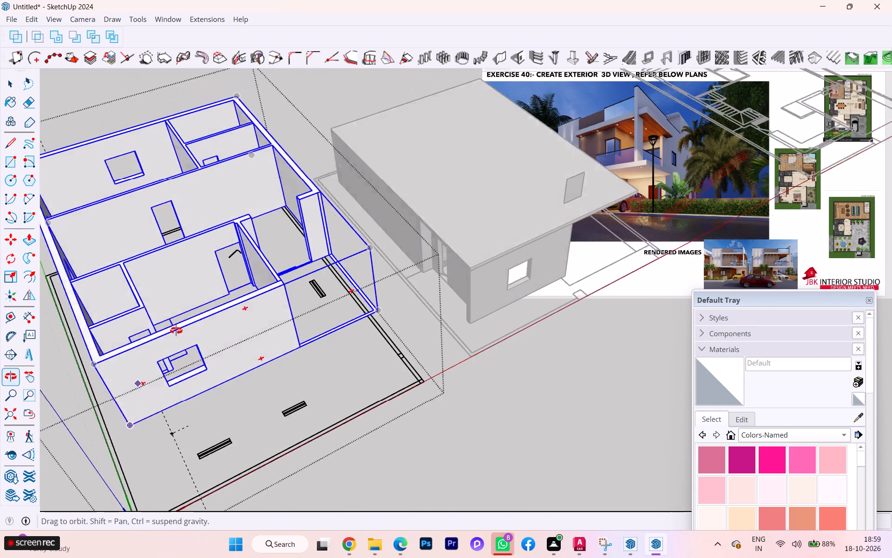
middle_drag(176, 331, 205, 293)
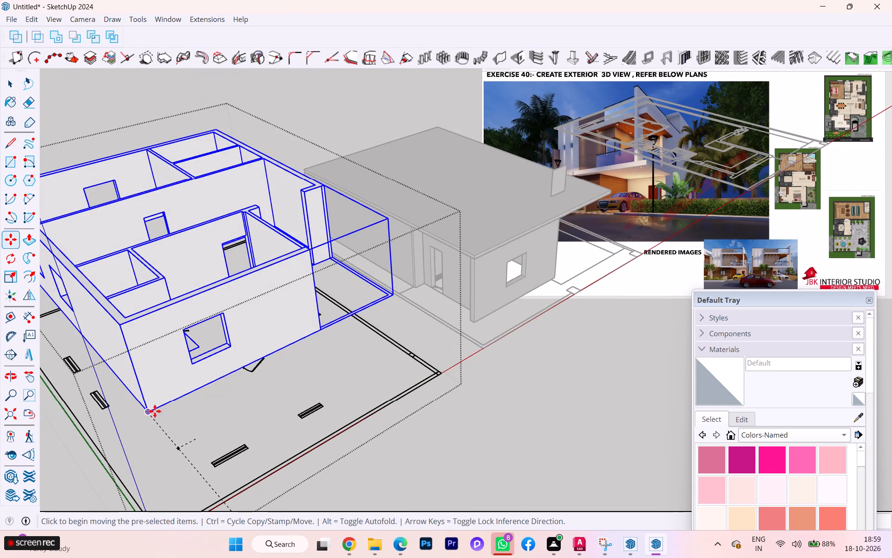
key(m)
click(148, 413)
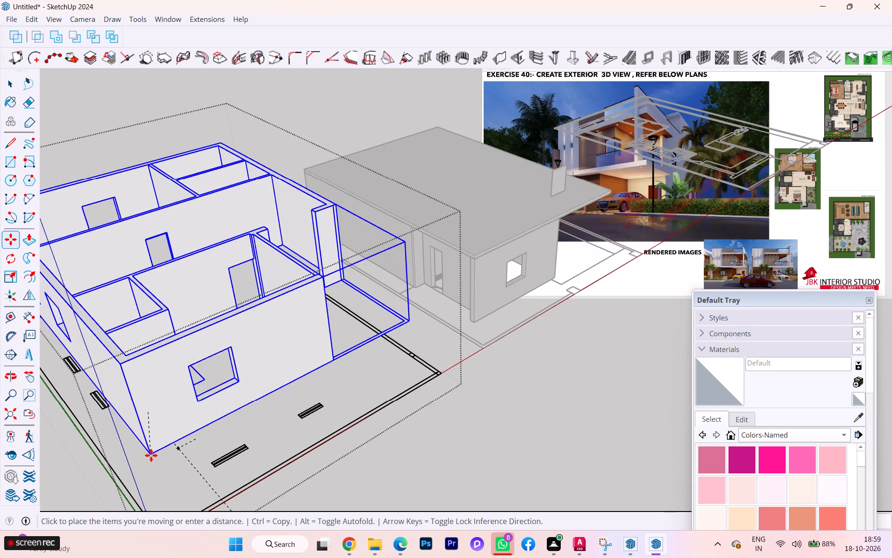
key(Up)
scroll(182, 516, up, 1)
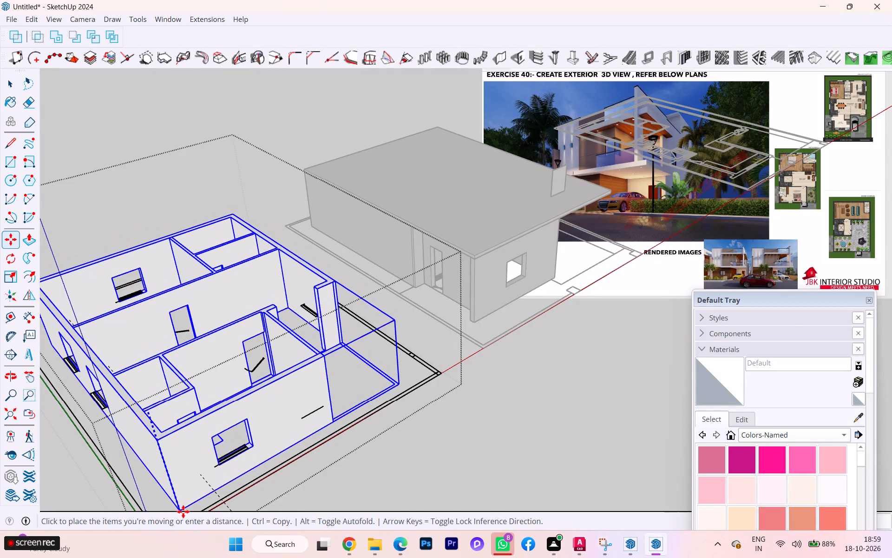
click(183, 511)
Raise the first-floor wall group along the blue axis from its front bottom corner to correct its height over the plan.
scroll(195, 364, down, 3)
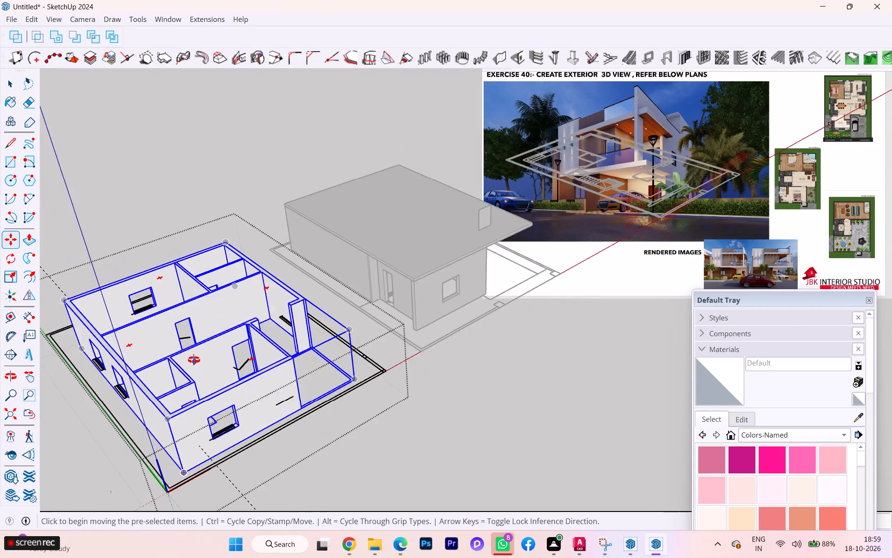
middle_drag(194, 361, 147, 263)
scroll(124, 333, up, 2)
scroll(124, 333, down, 1)
scroll(124, 333, up, 2)
scroll(124, 333, down, 1)
scroll(124, 333, up, 1)
middle_drag(124, 338, 138, 377)
scroll(127, 348, down, 1)
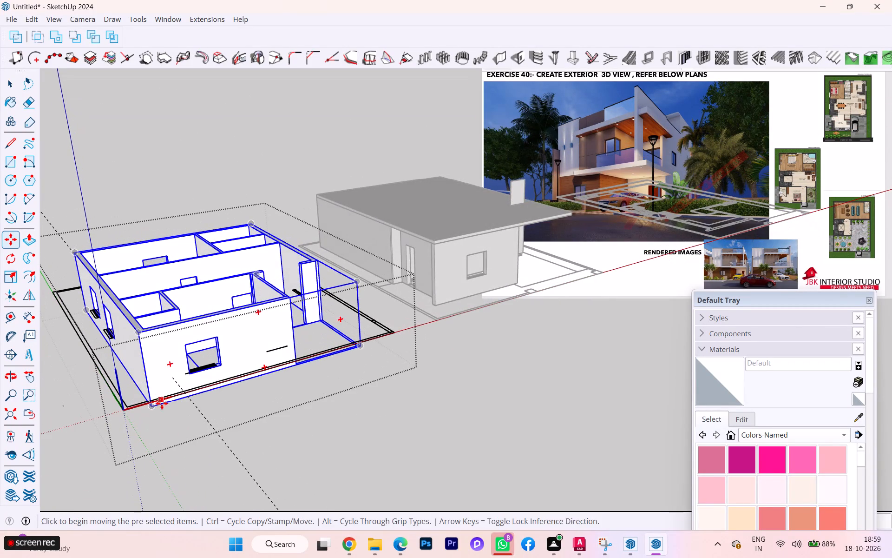
click(156, 410)
scroll(154, 401, up, 8)
scroll(154, 399, down, 4)
scroll(154, 399, up, 1)
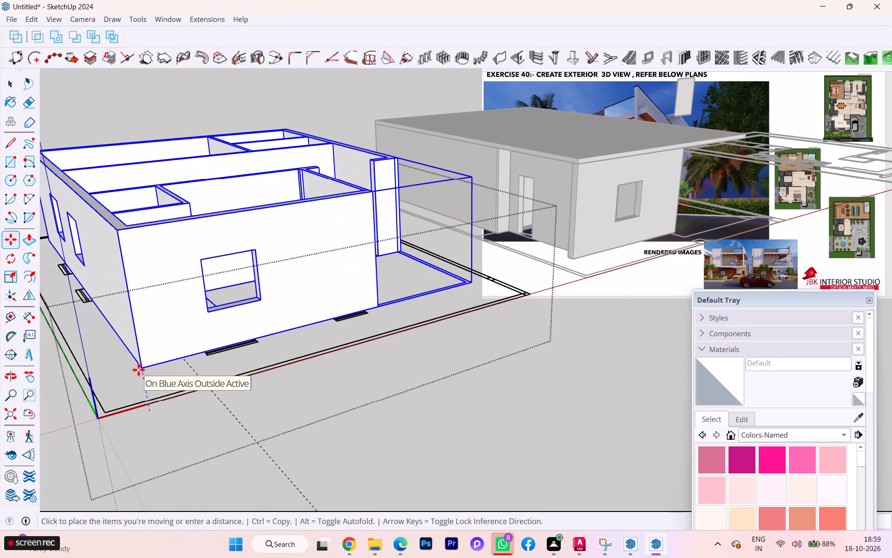
click(138, 370)
Move the first-floor wall group so the front wall's bottom edge meets the outer line of the front window mark.
middle_drag(141, 367, 91, 296)
scroll(110, 271, up, 3)
scroll(217, 262, up, 3)
scroll(217, 262, down, 1)
scroll(217, 262, up, 1)
scroll(218, 262, down, 1)
scroll(218, 262, up, 6)
middle_drag(225, 288, 218, 319)
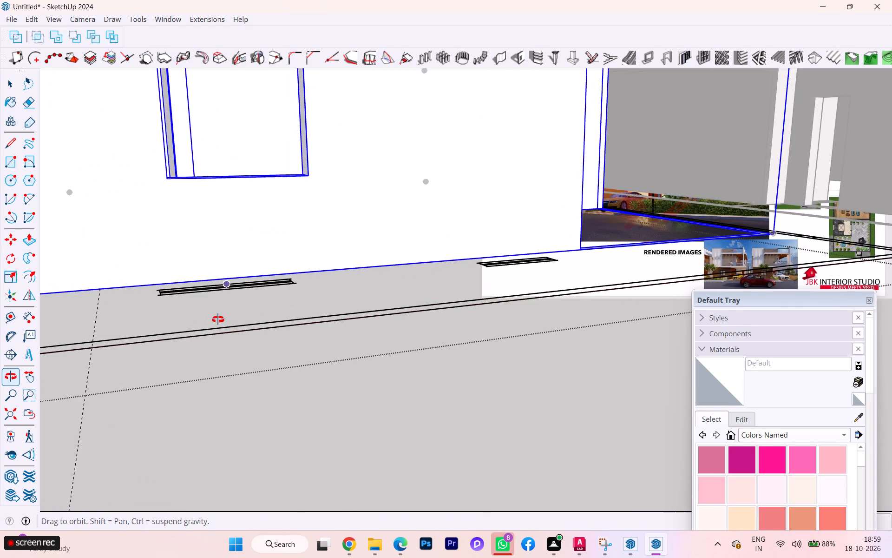
middle_drag(218, 319, 215, 324)
scroll(225, 285, up, 4)
click(228, 279)
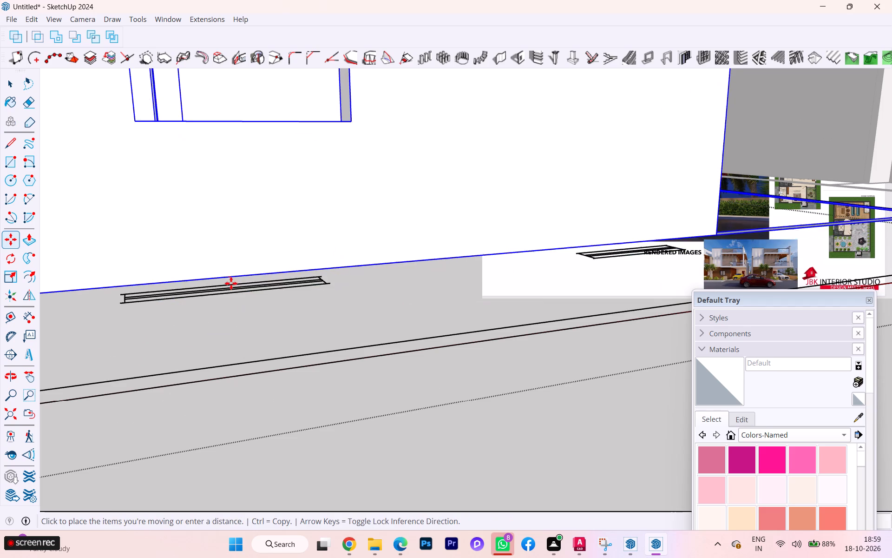
click(230, 292)
Show hidden back edges so the plan marks can be seen through the first-floor walls.
scroll(236, 285, down, 3)
scroll(235, 288, up, 4)
scroll(231, 308, down, 1)
scroll(231, 308, up, 1)
scroll(231, 309, down, 2)
middle_drag(231, 312, 230, 349)
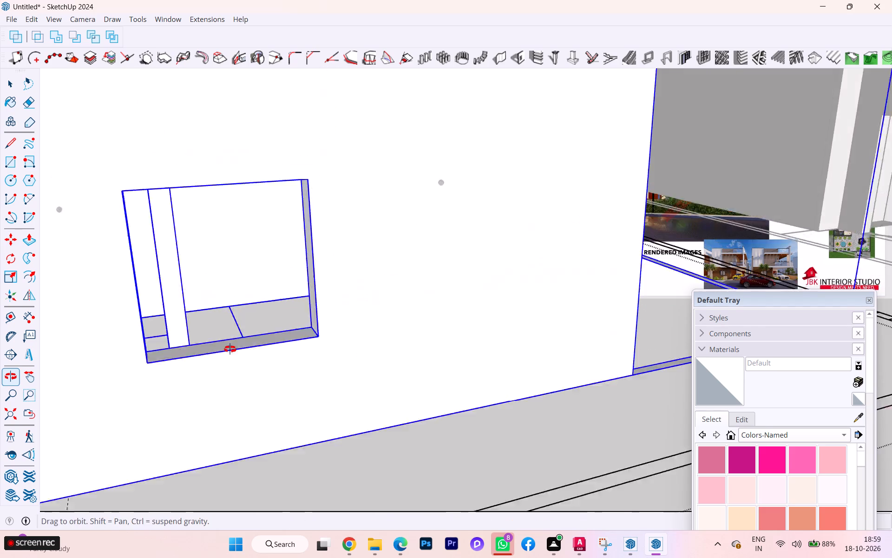
middle_drag(230, 349, 230, 355)
scroll(212, 270, down, 8)
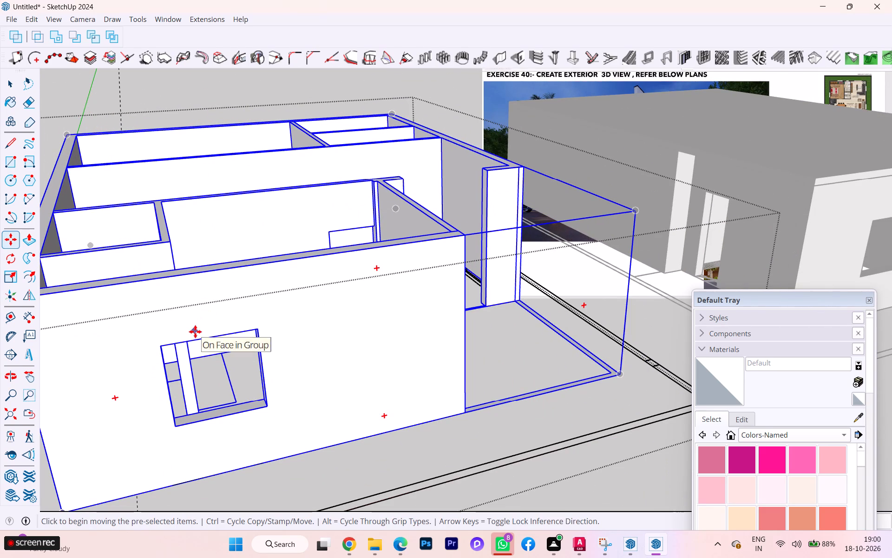
key(k)
scroll(260, 438, up, 3)
scroll(268, 287, down, 5)
scroll(282, 283, up, 1)
scroll(282, 283, down, 4)
scroll(285, 288, up, 2)
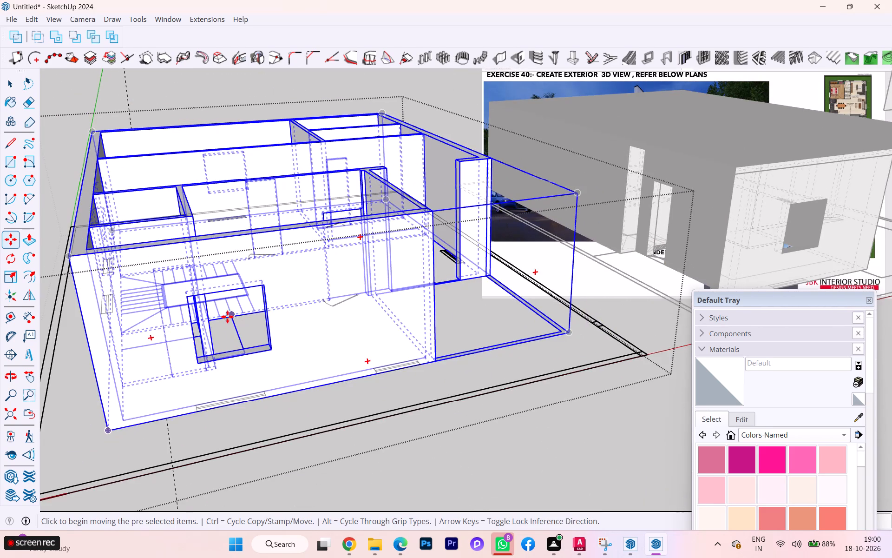
Move the first-floor wall group so the stair-side wall's bottom edge meets the outer line of its window mark.
middle_drag(227, 317, 390, 350)
scroll(185, 413, up, 7)
scroll(254, 438, up, 1)
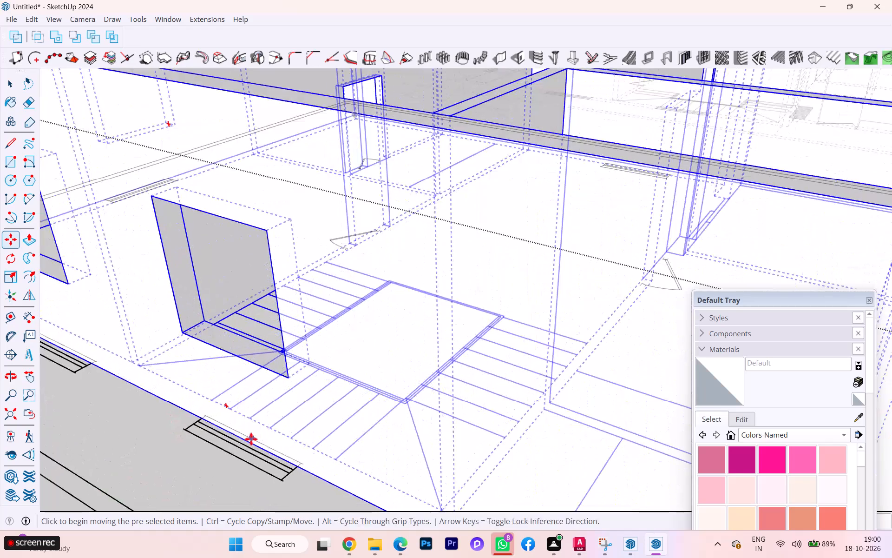
click(244, 440)
click(227, 454)
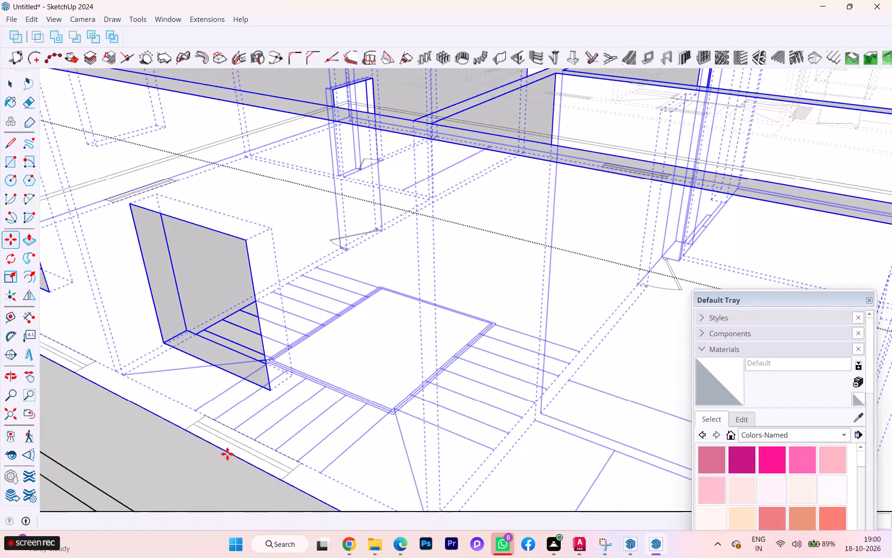
Deselect the wall group and examine the front wall and sit-out partition against the window marks on the plan.
scroll(217, 350, down, 12)
scroll(138, 316, up, 1)
scroll(138, 316, down, 9)
scroll(168, 316, up, 1)
scroll(209, 318, down, 5)
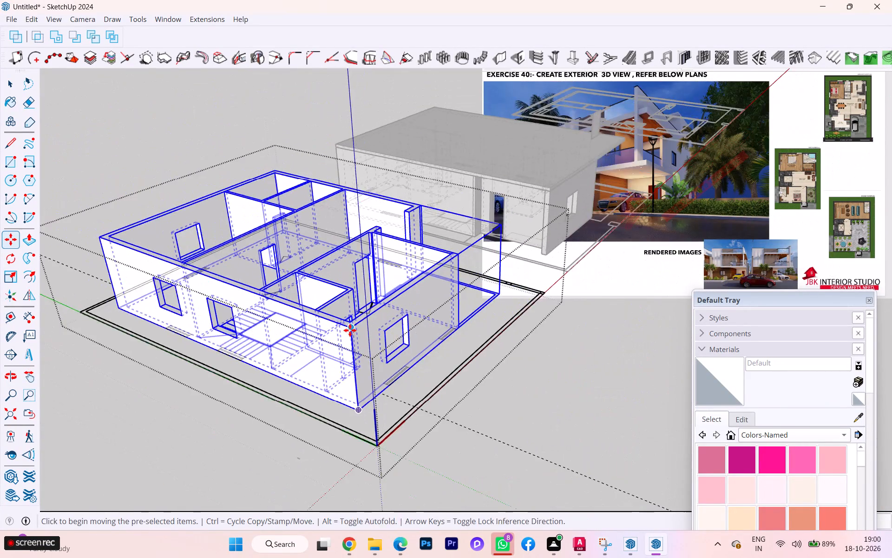
scroll(350, 330, down, 1)
middle_drag(350, 330, 102, 373)
key(n)
key(space)
scroll(336, 322, up, 1)
scroll(347, 319, down, 1)
scroll(349, 319, up, 1)
scroll(351, 319, down, 1)
scroll(364, 317, up, 3)
scroll(352, 308, down, 1)
scroll(351, 308, up, 1)
scroll(351, 307, down, 2)
scroll(351, 307, up, 3)
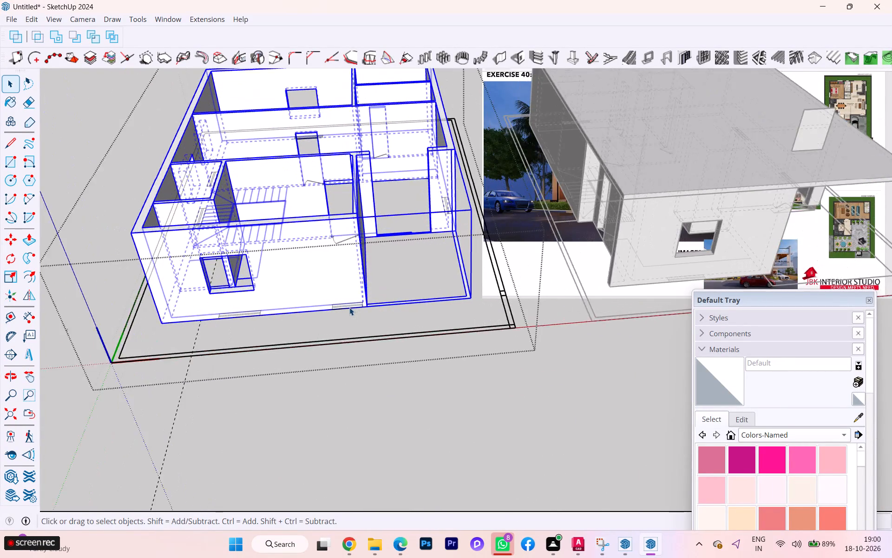
scroll(349, 307, up, 1)
scroll(349, 307, down, 1)
scroll(349, 307, up, 4)
click(350, 323)
scroll(343, 304, up, 3)
scroll(343, 304, down, 1)
scroll(343, 303, up, 3)
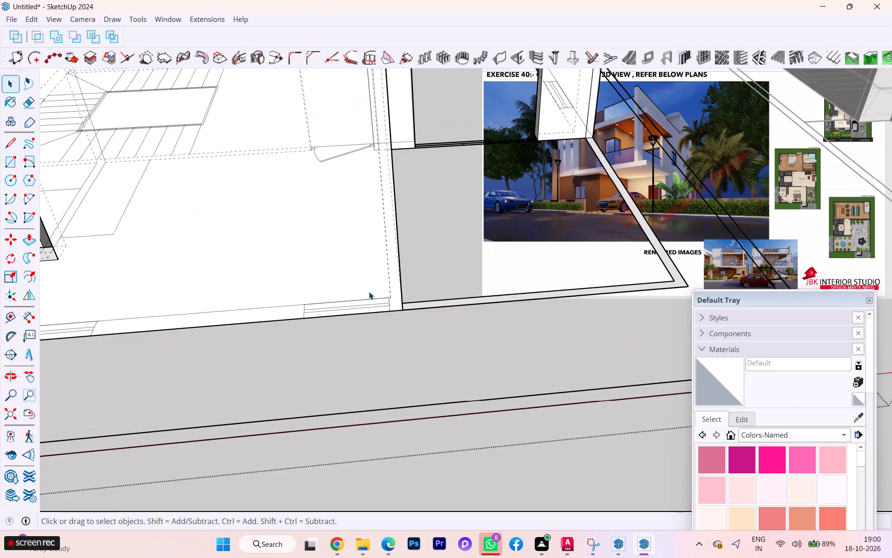
middle_drag(364, 297, 298, 337)
scroll(334, 324, down, 3)
scroll(334, 324, up, 1)
scroll(334, 324, down, 9)
scroll(351, 330, up, 1)
scroll(372, 161, down, 1)
scroll(372, 161, up, 1)
scroll(348, 198, up, 6)
scroll(359, 200, down, 1)
scroll(359, 200, up, 1)
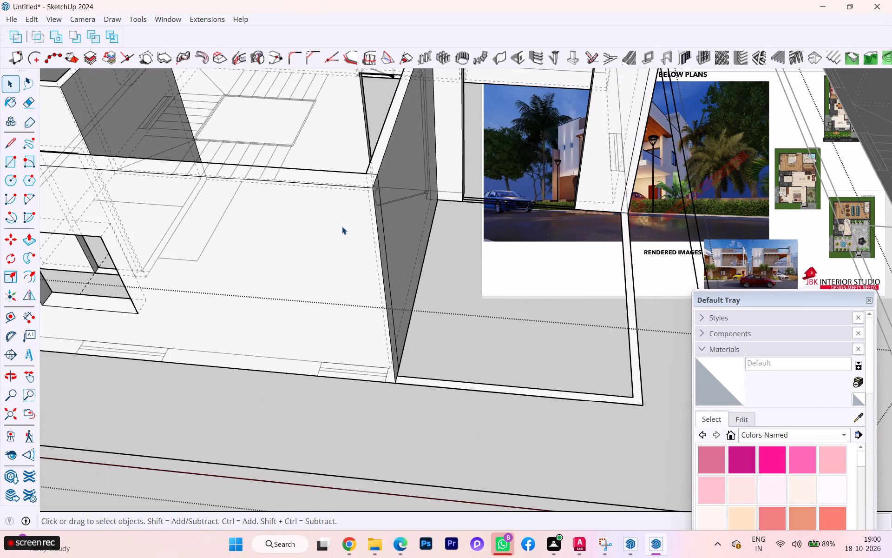
scroll(374, 348, up, 5)
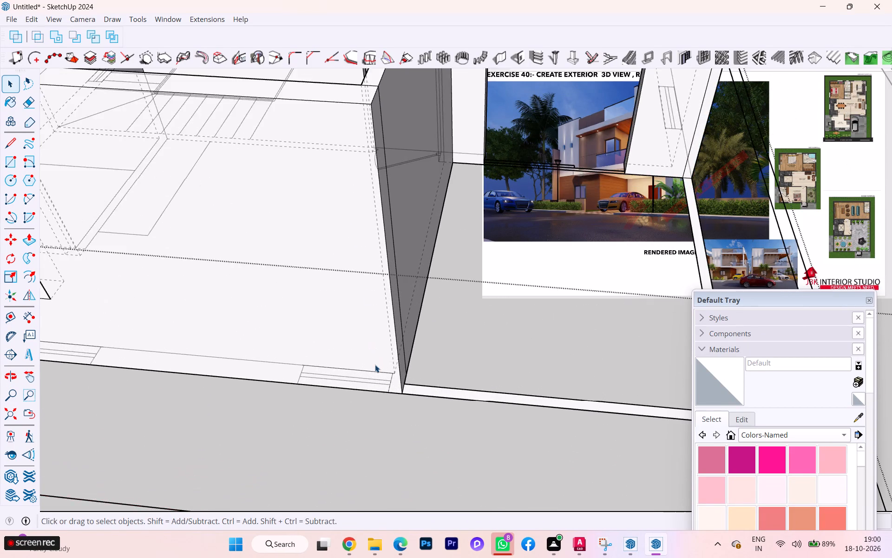
scroll(375, 365, up, 1)
scroll(389, 343, down, 3)
scroll(422, 323, up, 1)
scroll(426, 321, down, 6)
scroll(453, 307, up, 1)
scroll(459, 303, down, 6)
scroll(365, 297, up, 1)
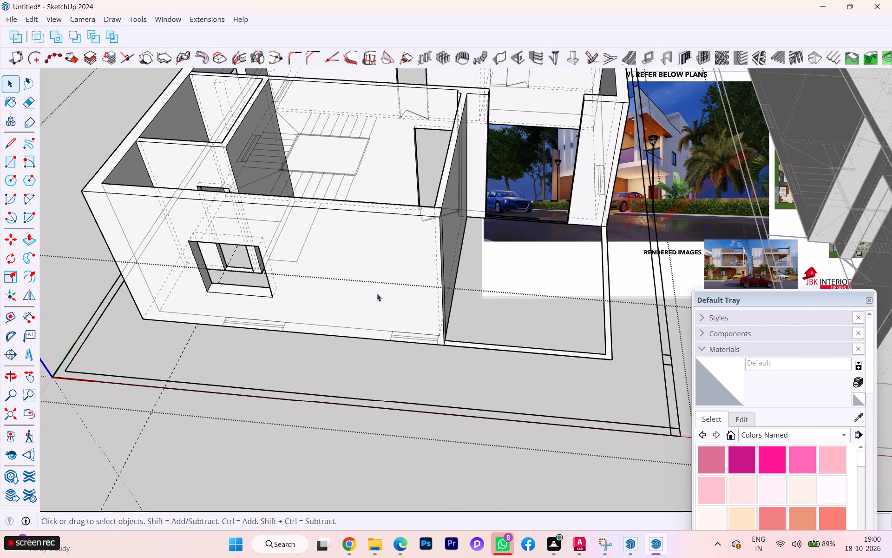
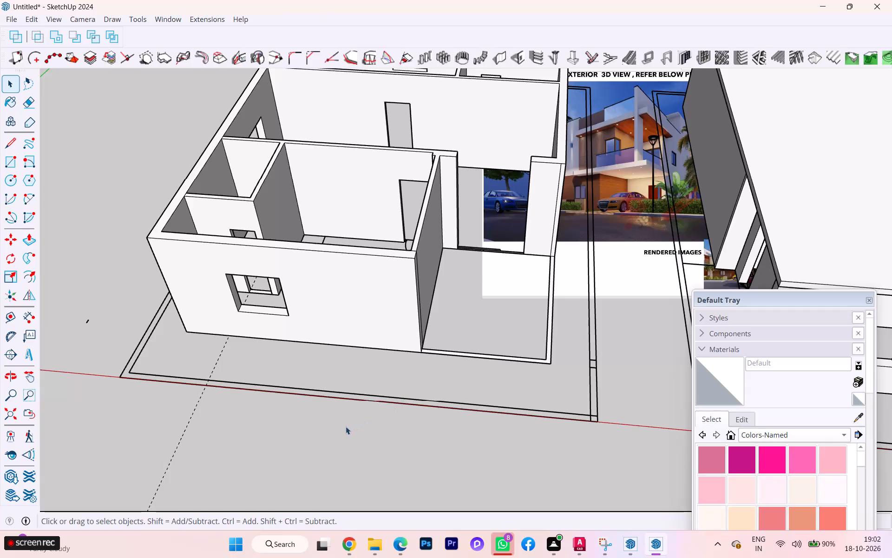
Save the model as "3d design" in the internship files folder on New Volume (D:).
key(ctrl+s)
key(ctrl+s)
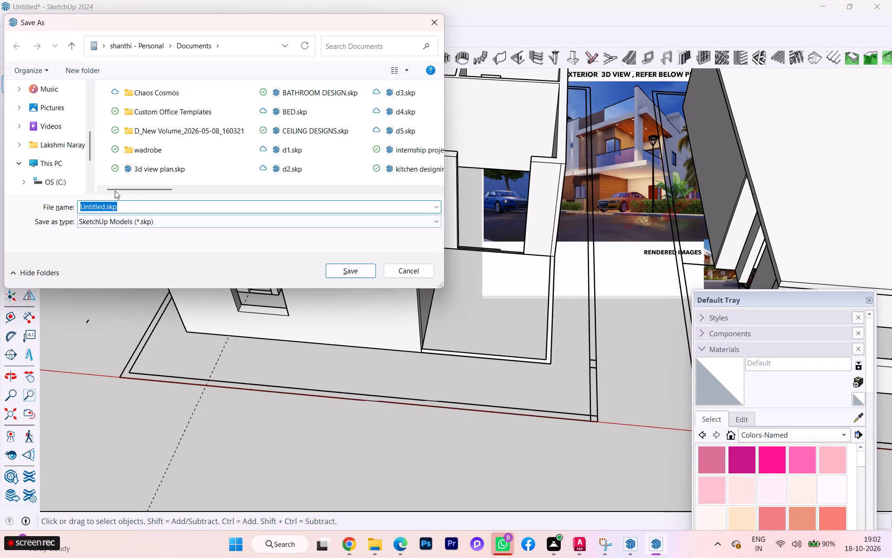
click(62, 178)
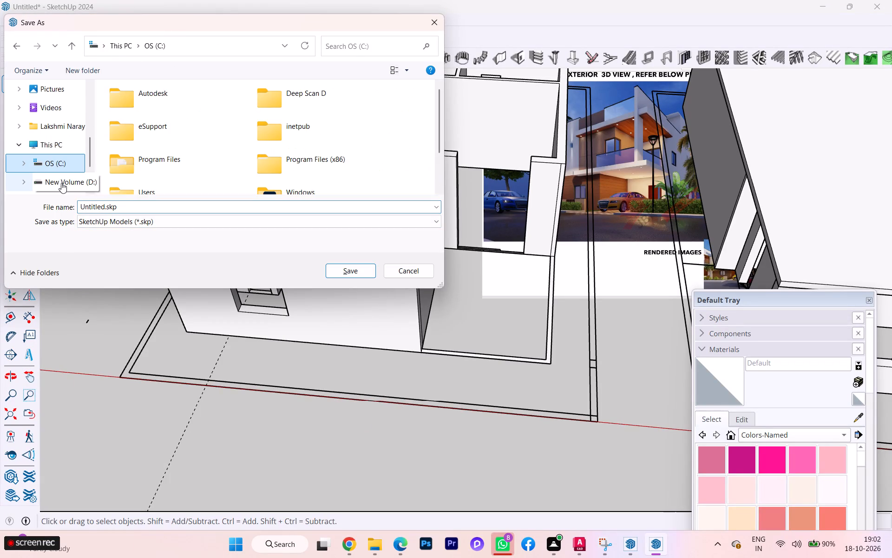
click(63, 179)
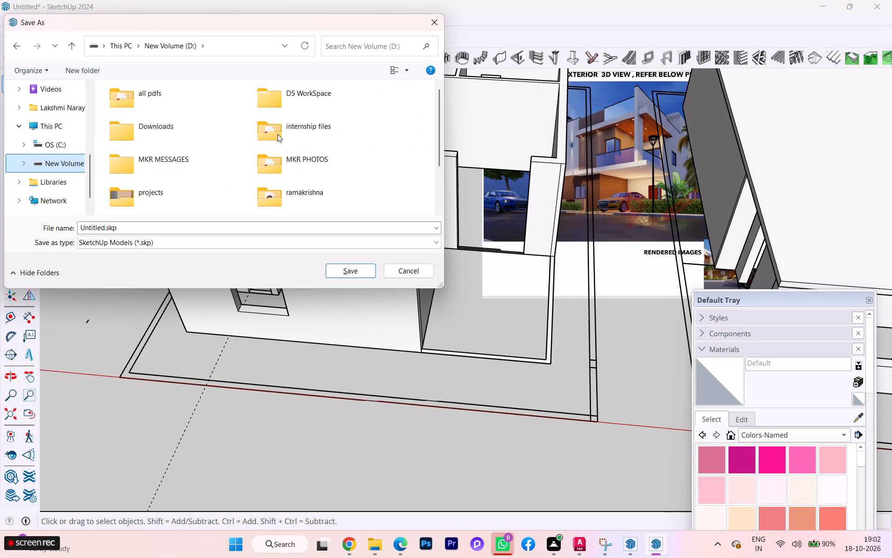
double_click(313, 131)
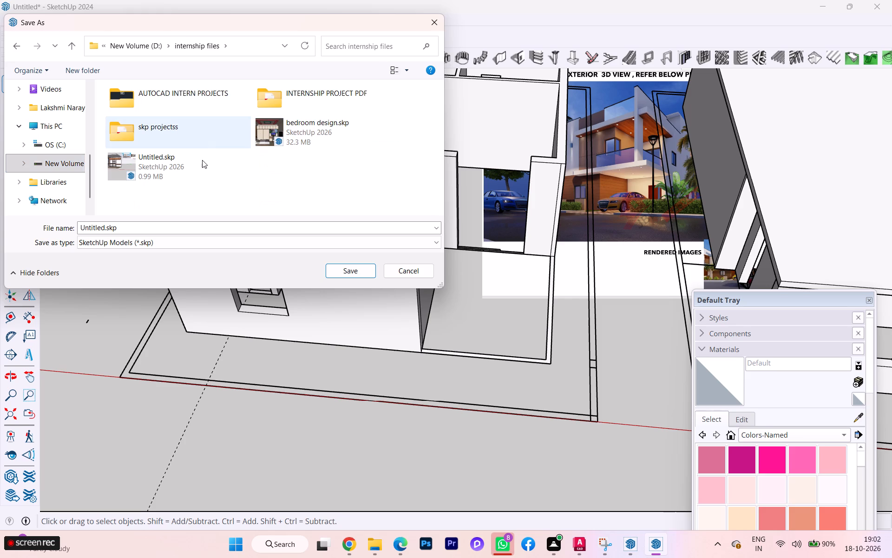
click(105, 226)
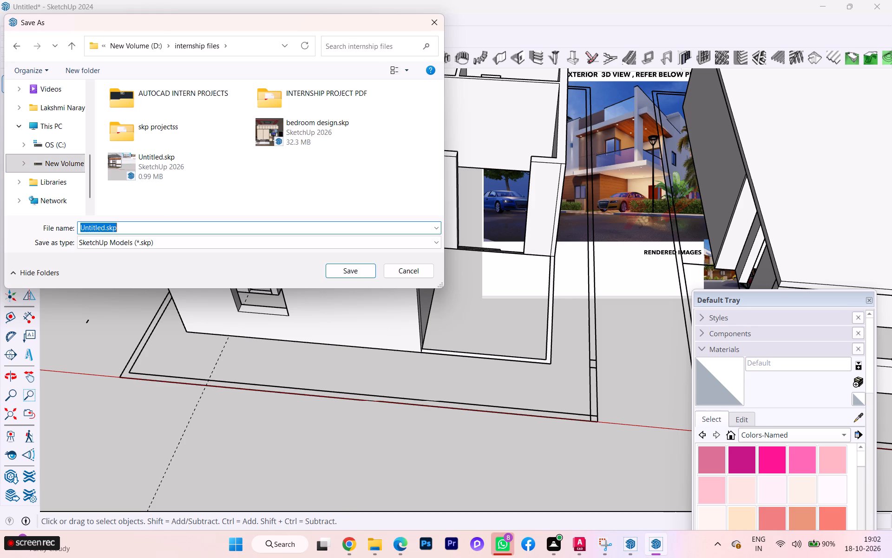
click(105, 226)
key(BackSpace)
key(BackSpace)
key(BackSpace)
key(BackSpace)
key(BackSpace)
key(BackSpace)
key(BackSpace)
key(BackSpace)
key(BackSpace)
key(BackSpace)
key(BackSpace)
key(BackSpace)
key(BackSpace)
key(BackSpace)
key(BackSpace)
key(BackSpace)
key(BackSpace)
key(3)
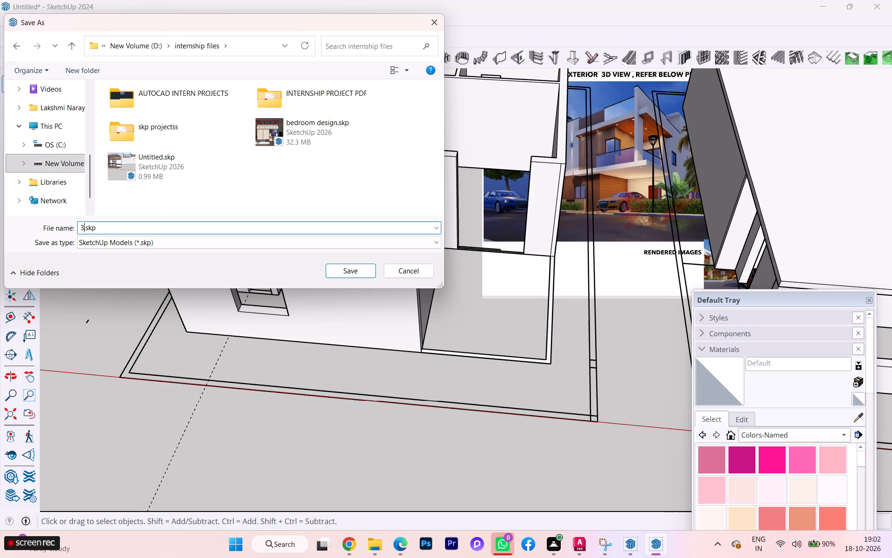
text(d)
key(space)
text(design)
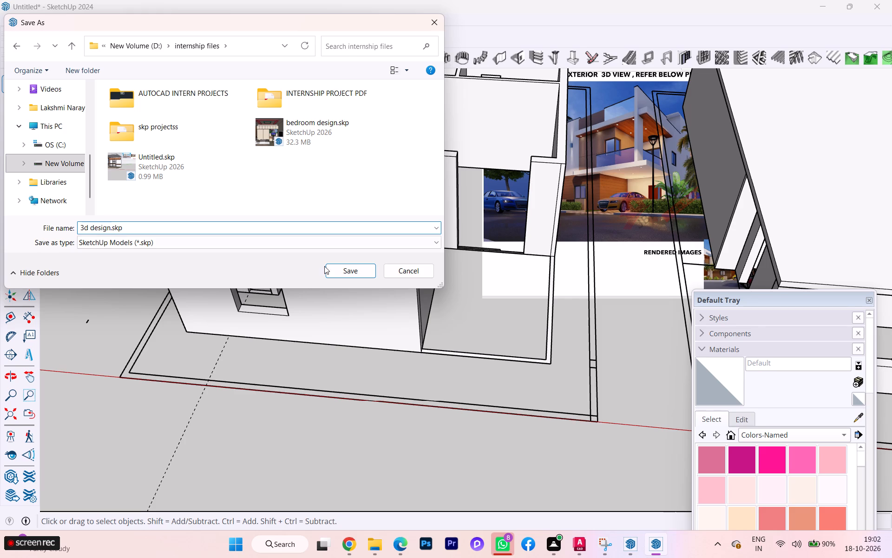
click(354, 274)
Examine the first-floor walls and their plan outlines from the front and from the sit-out corner.
scroll(381, 251, down, 3)
scroll(380, 252, up, 2)
middle_drag(387, 247, 410, 187)
scroll(393, 227, down, 1)
click(565, 314)
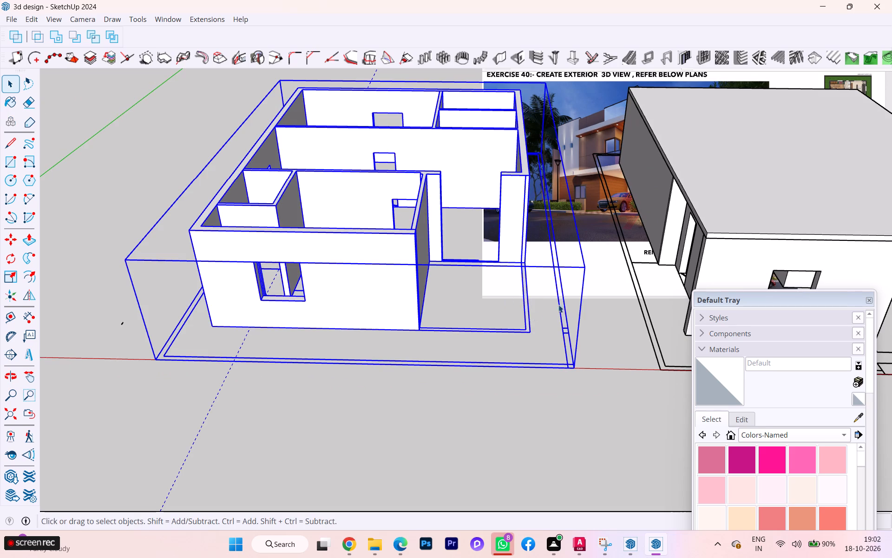
click(449, 396)
middle_drag(472, 365, 254, 345)
scroll(402, 340, down, 1)
scroll(402, 340, up, 2)
scroll(402, 340, down, 3)
scroll(233, 216, up, 3)
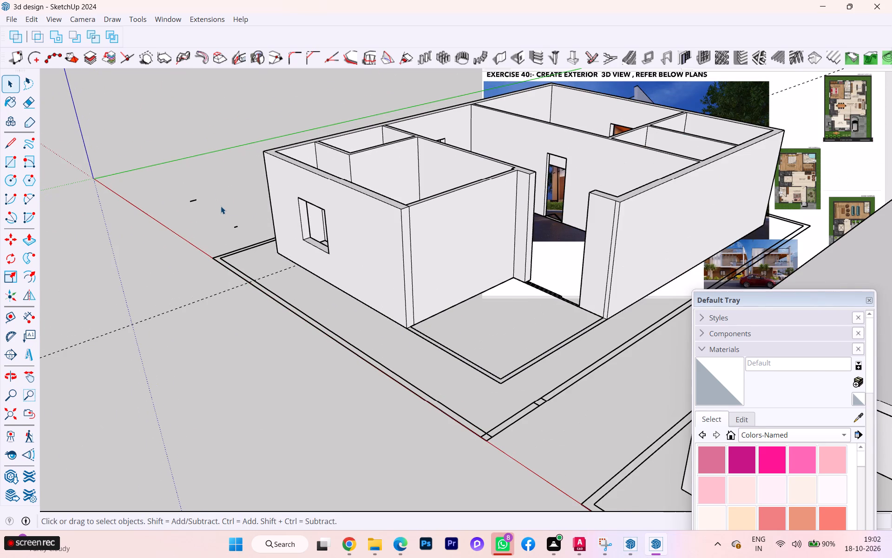
Save the 3d design model again.
key(ctrl+s)
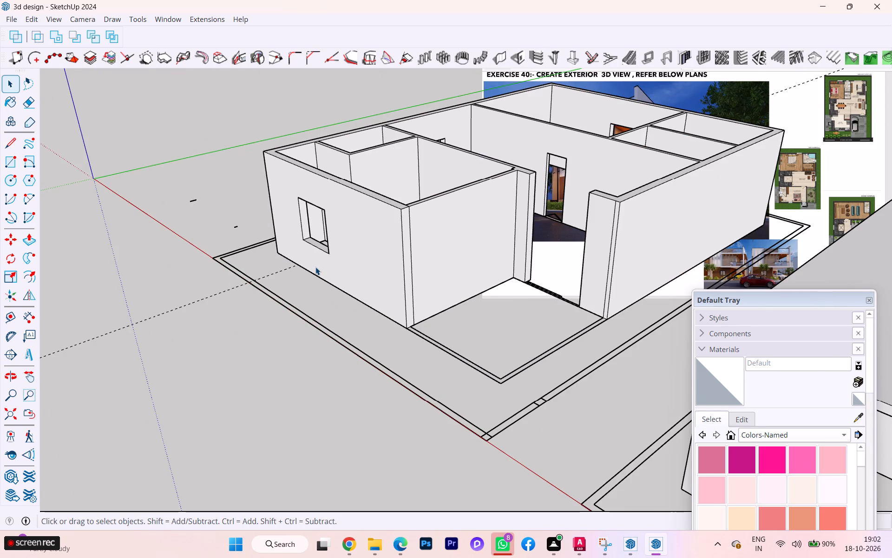
Delete the loose rectangular panel above the roof slab of the ground-floor building.
scroll(307, 267, down, 10)
scroll(275, 267, up, 1)
scroll(275, 267, down, 3)
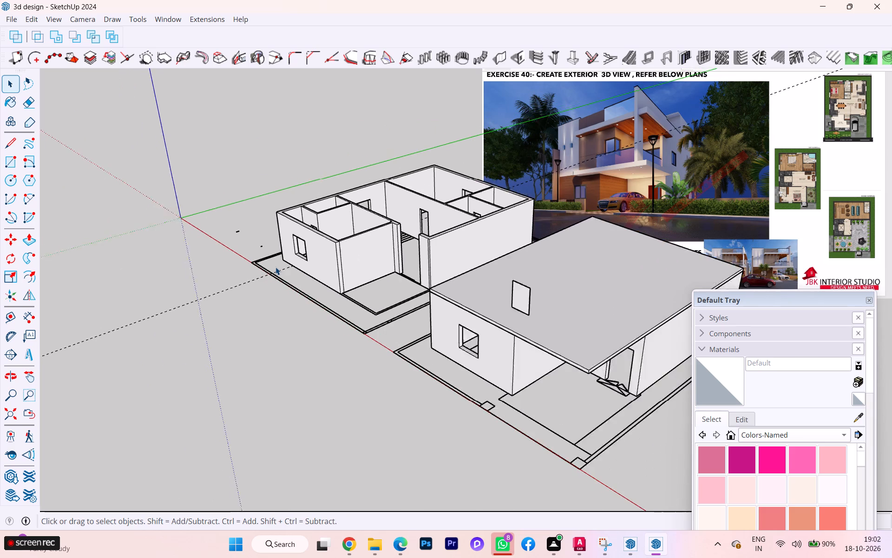
scroll(455, 326, up, 5)
scroll(507, 283, up, 3)
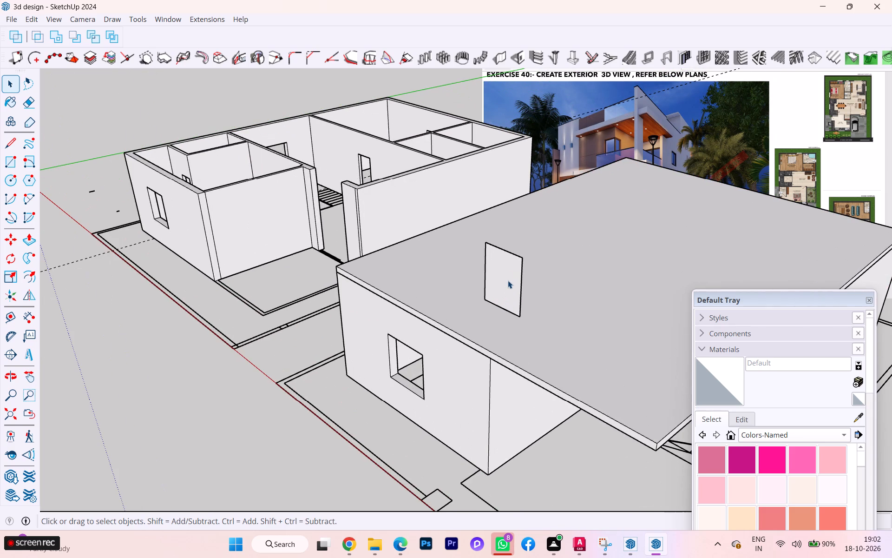
click(508, 273)
key(Delete)
scroll(496, 275, down, 3)
scroll(496, 275, up, 1)
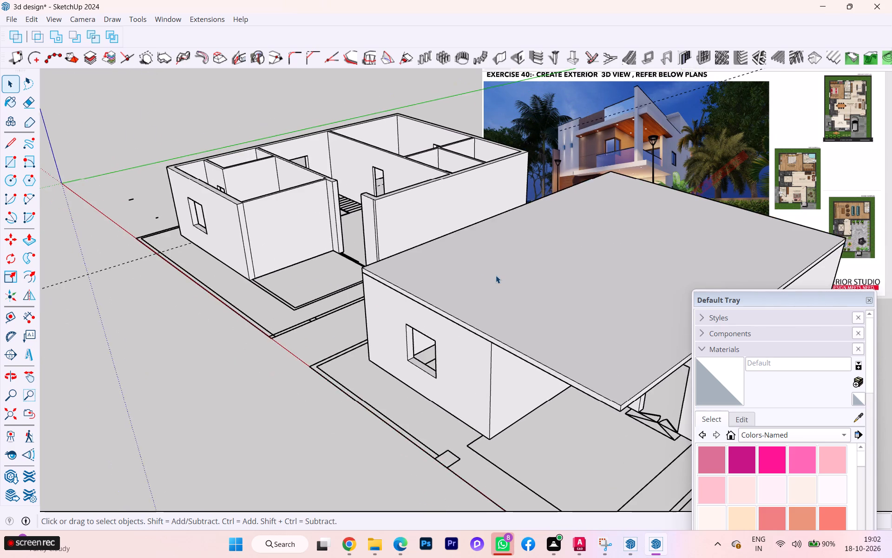
scroll(456, 273, down, 2)
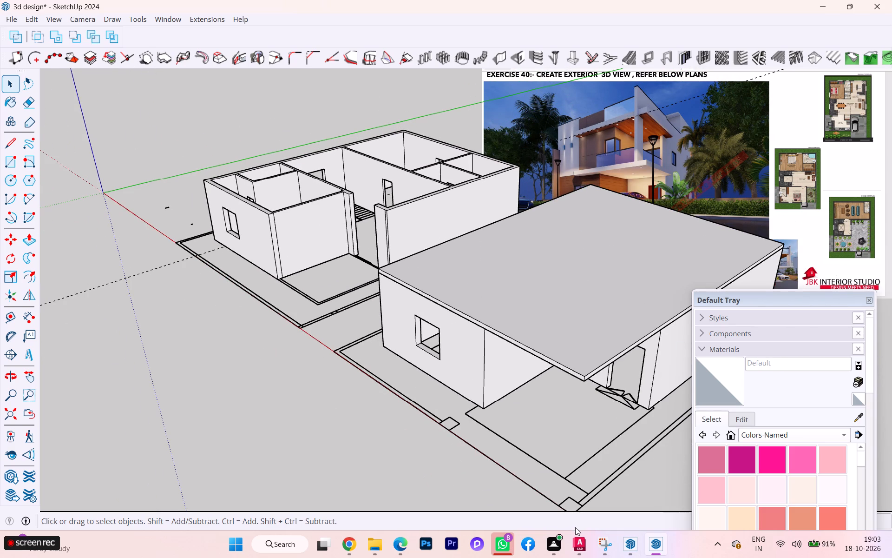
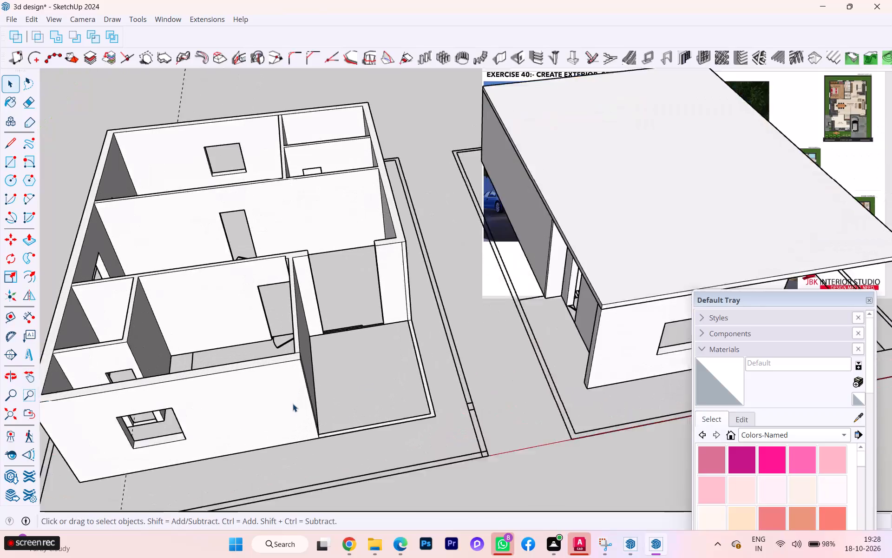
Draw a vertical line down the outer wall face beside its far corner, from the top edge to the base.
scroll(293, 404, up, 5)
scroll(313, 379, down, 6)
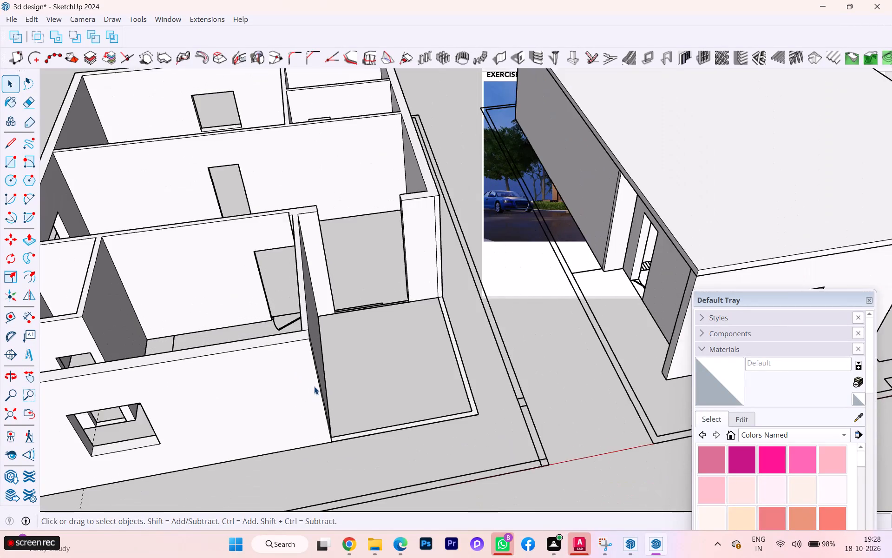
scroll(314, 386, down, 1)
scroll(314, 386, up, 1)
scroll(315, 382, down, 2)
scroll(319, 379, up, 2)
scroll(319, 379, down, 2)
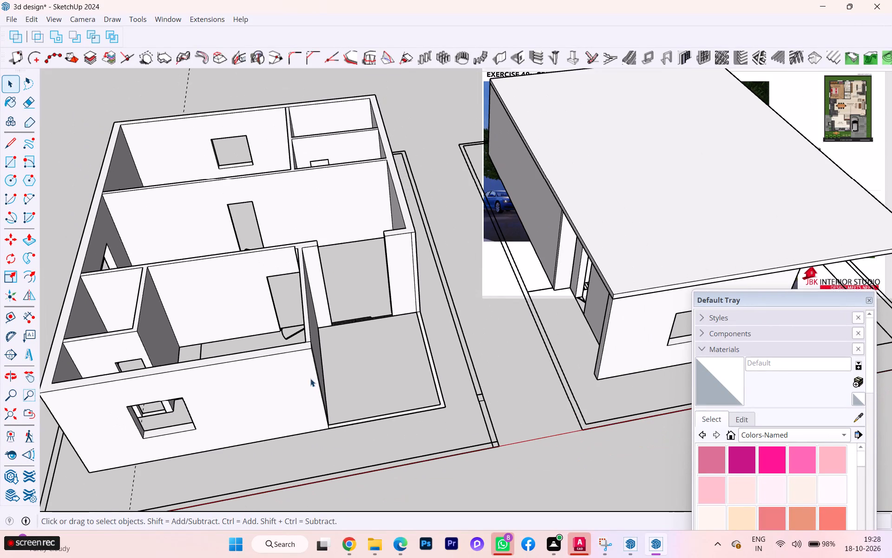
scroll(225, 393, down, 2)
key(l)
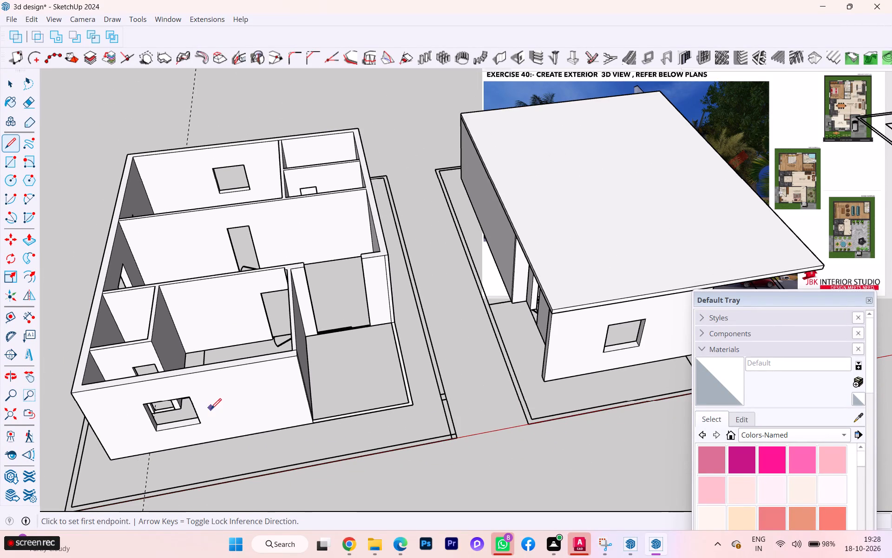
key(Return)
scroll(65, 392, up, 8)
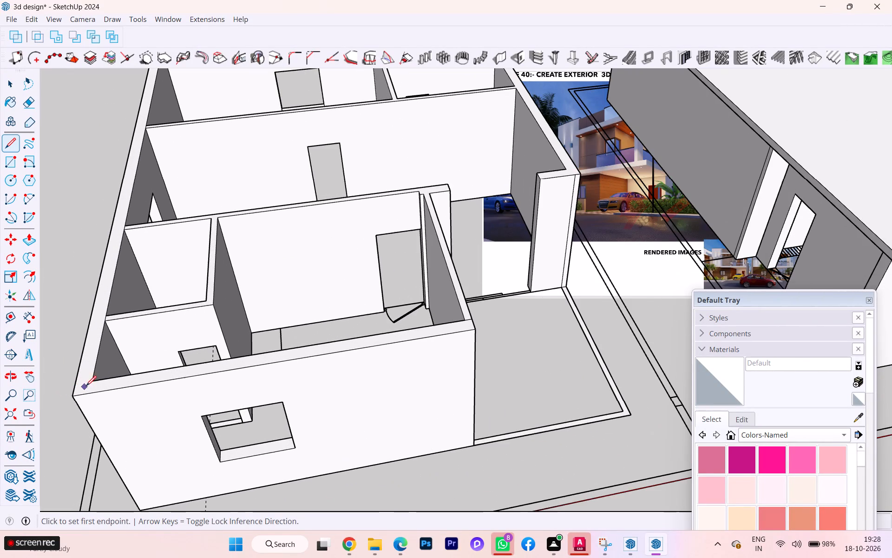
click(90, 382)
click(89, 397)
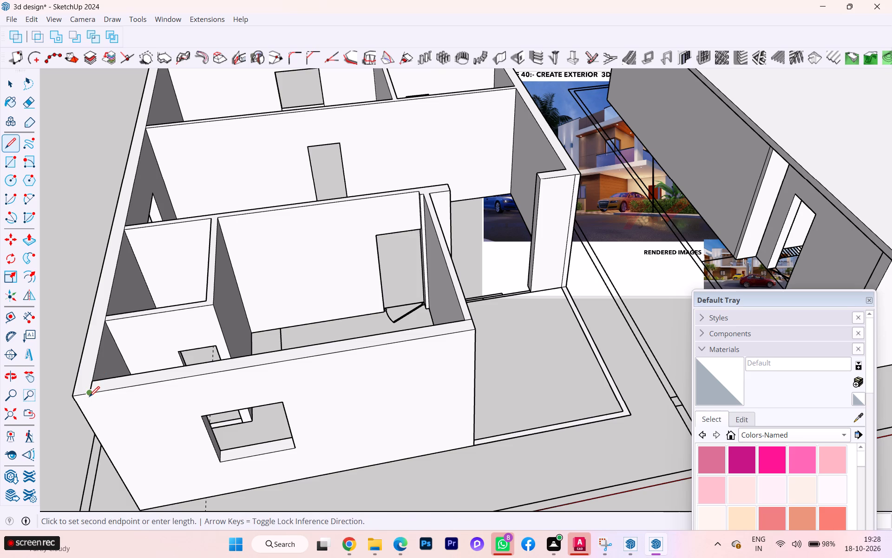
click(89, 397)
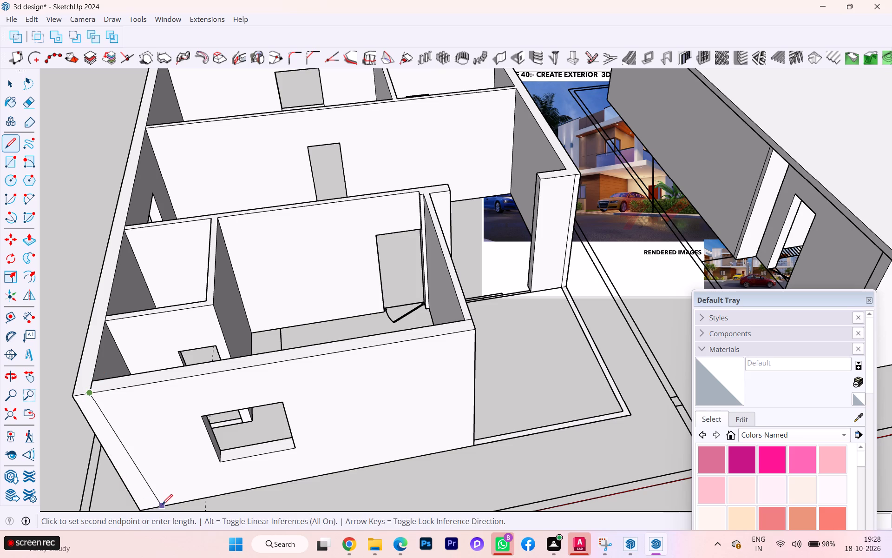
key(Up)
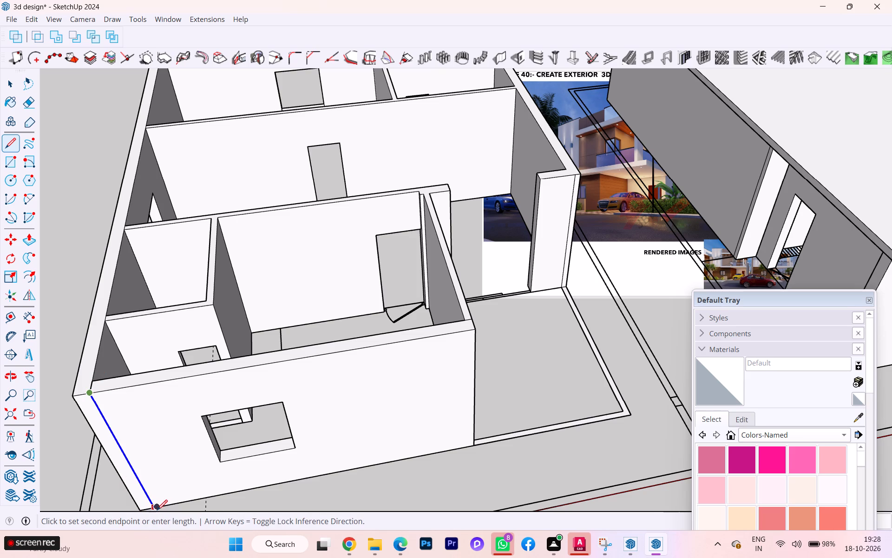
click(157, 510)
key(space)
Turn on the display of back edges so the hidden plan lines show through the walls.
scroll(199, 453, up, 1)
scroll(203, 450, down, 5)
scroll(385, 412, down, 1)
scroll(385, 412, up, 1)
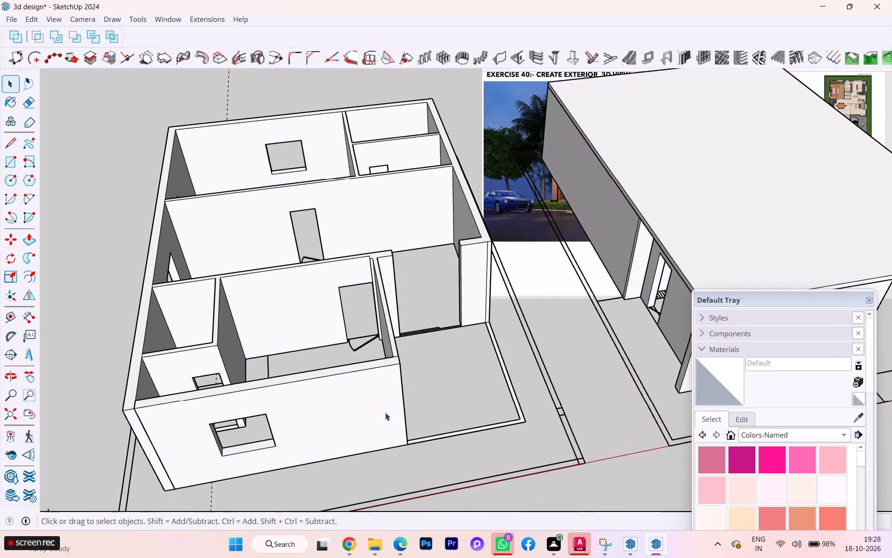
scroll(399, 397, up, 2)
scroll(399, 397, down, 1)
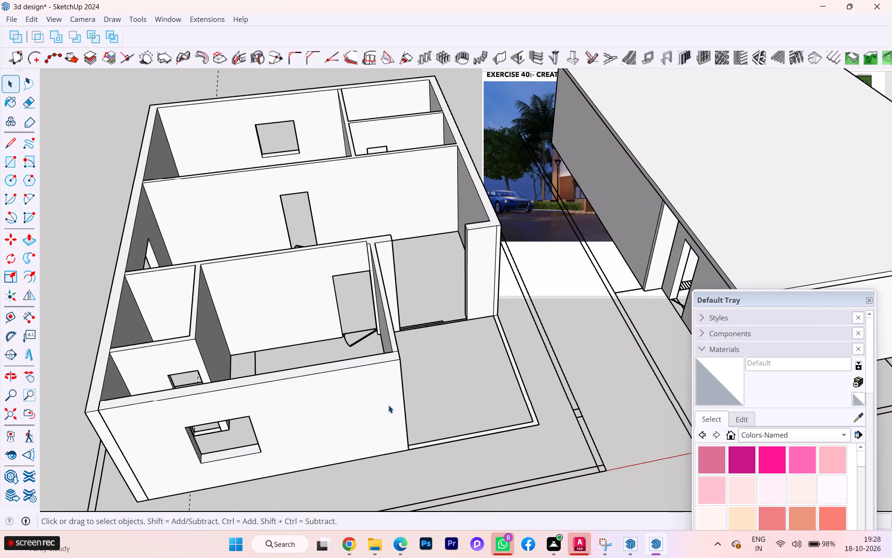
middle_drag(388, 405, 382, 407)
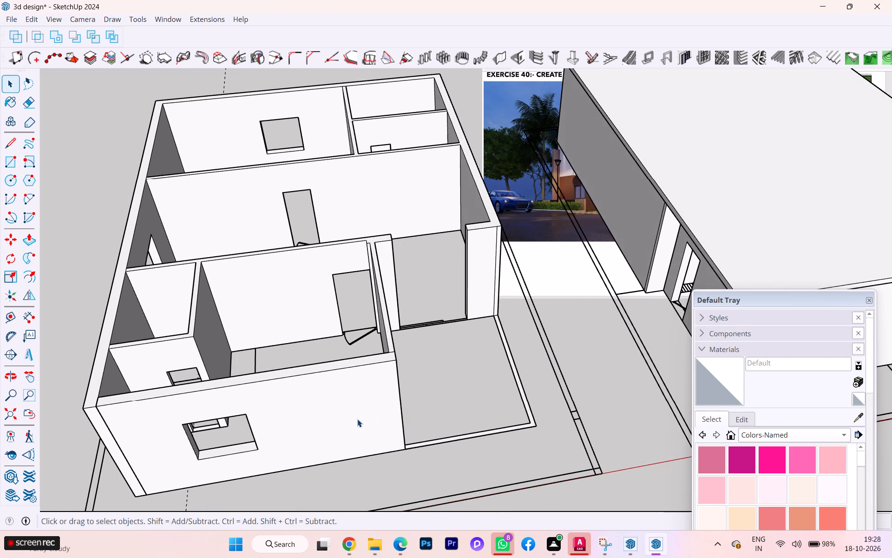
key(k)
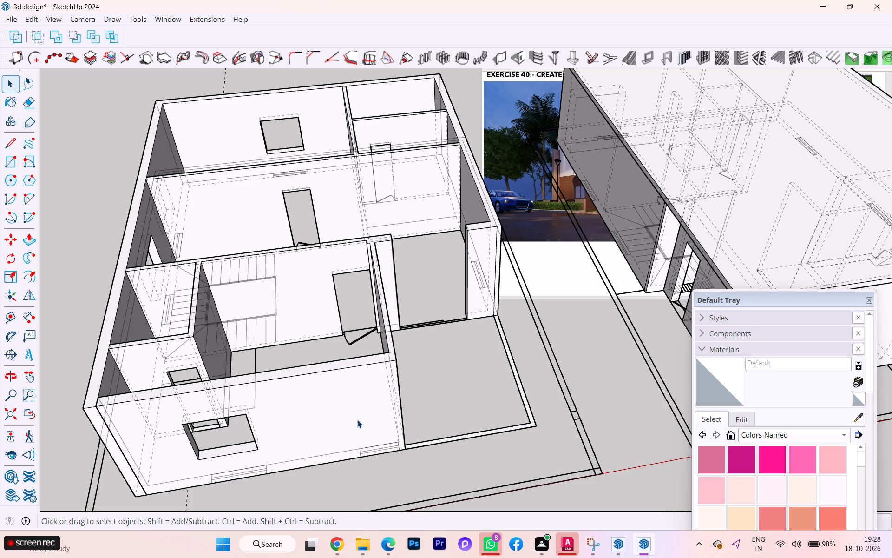
Create a 3' wide by 4' high wall opening at the plan's window mark beside the sit-out, 3' above the base.
scroll(359, 457, up, 2)
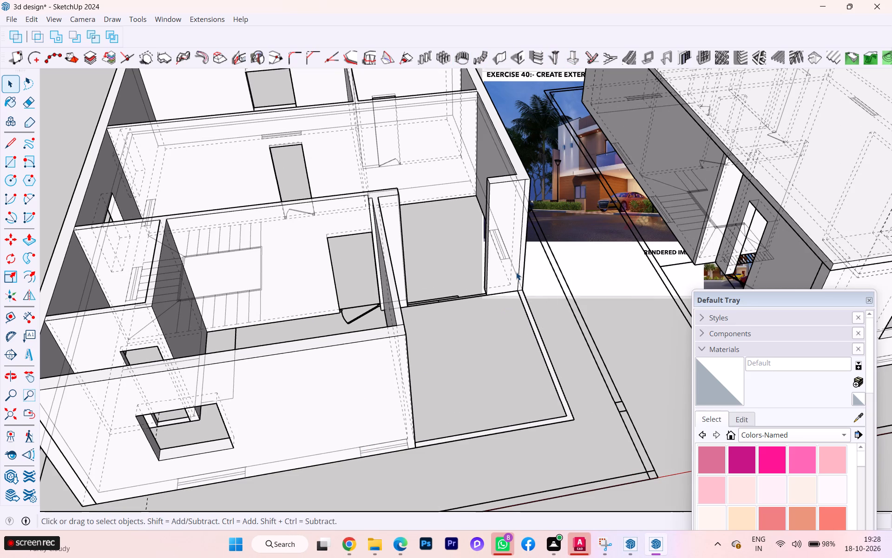
click(522, 62)
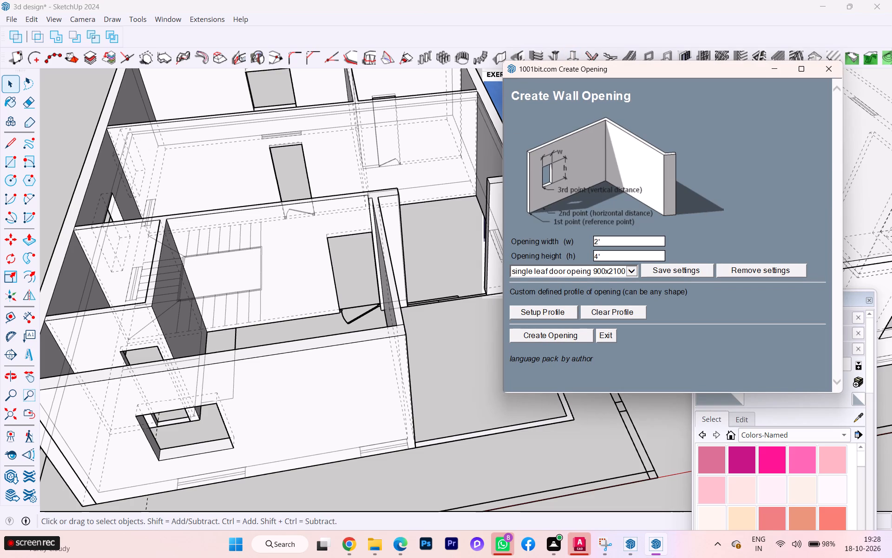
click(601, 245)
key(3)
key(apostrophe)
click(521, 342)
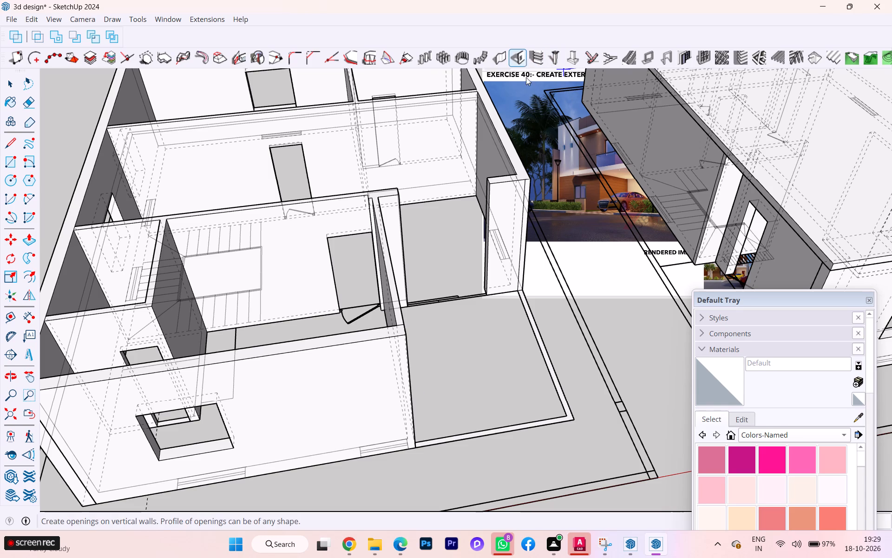
scroll(323, 451, up, 3)
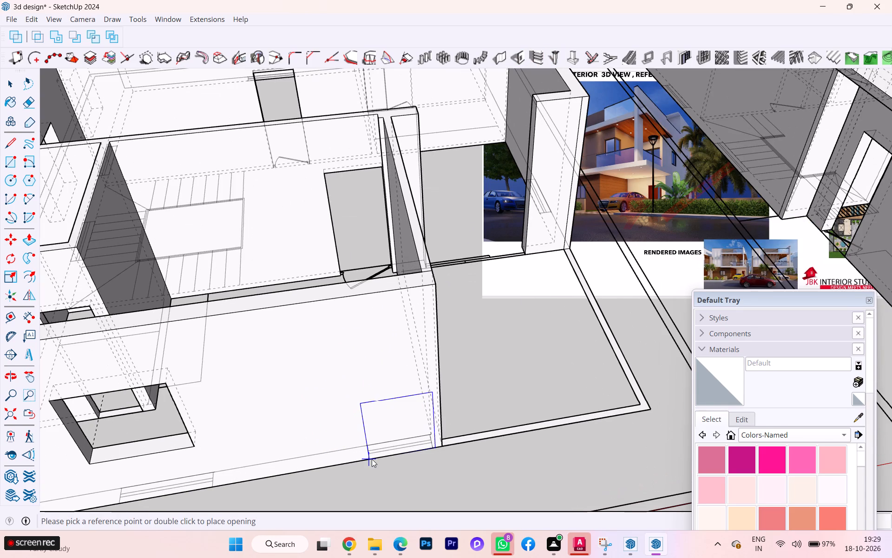
click(367, 463)
click(368, 462)
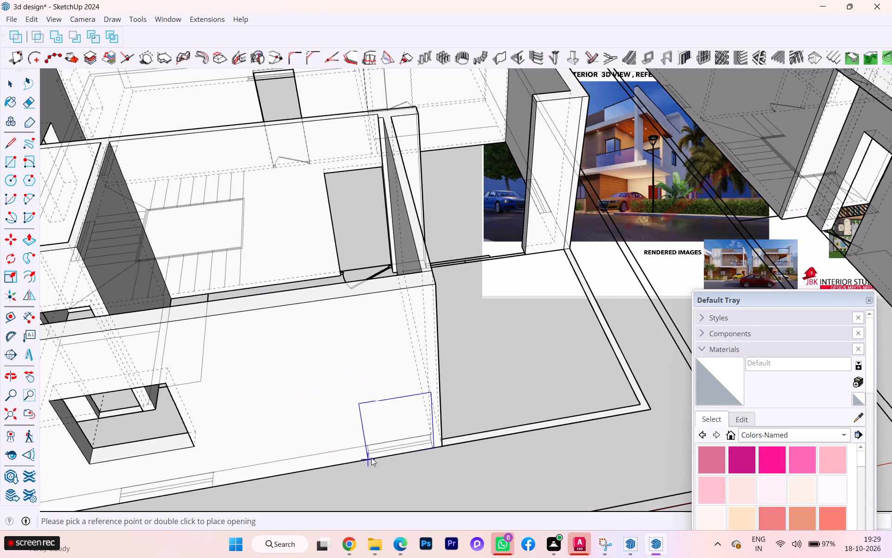
text(3')
key(Return)
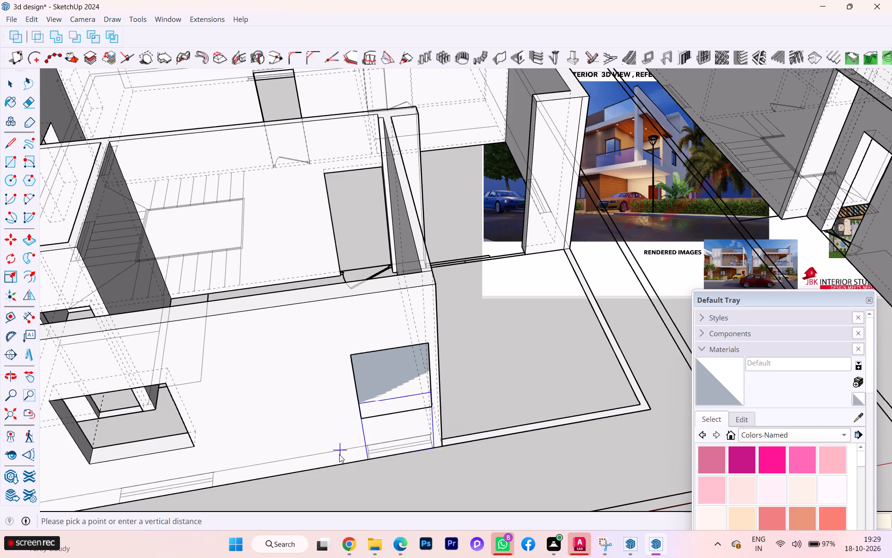
key(Escape)
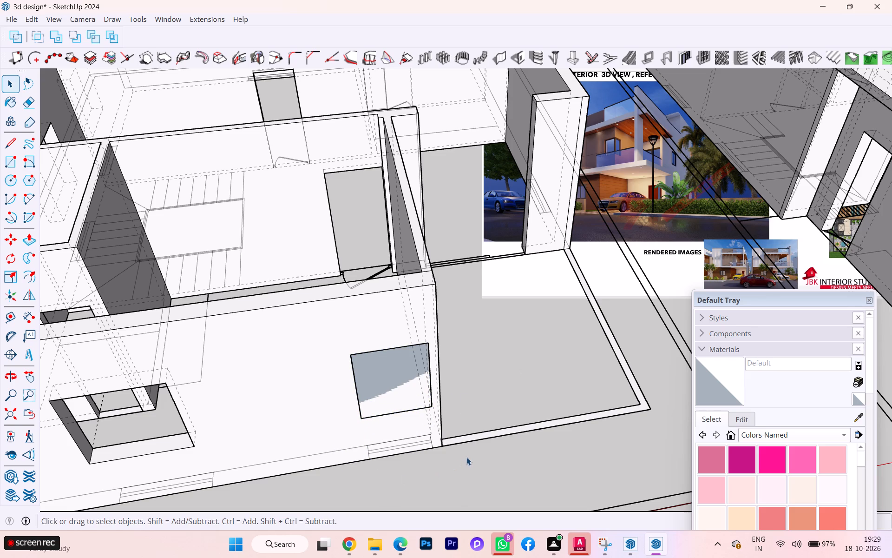
Examine the walls from inside and the wall underside at the plan's window mark beside the sit-out corner.
scroll(394, 465, down, 2)
scroll(392, 465, up, 1)
scroll(392, 464, down, 1)
middle_drag(392, 463, 622, 457)
middle_drag(490, 464, 727, 457)
middle_drag(561, 452, 620, 443)
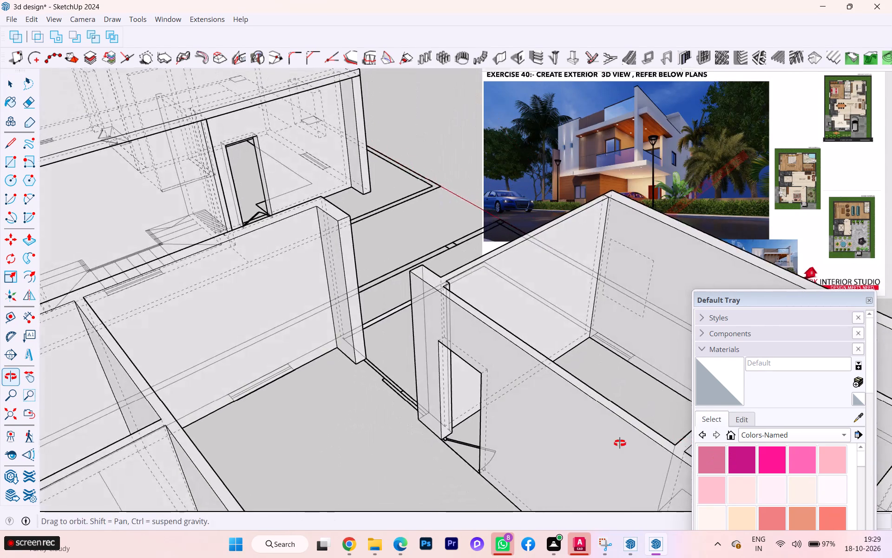
middle_drag(620, 443, 250, 336)
middle_drag(325, 438, 421, 186)
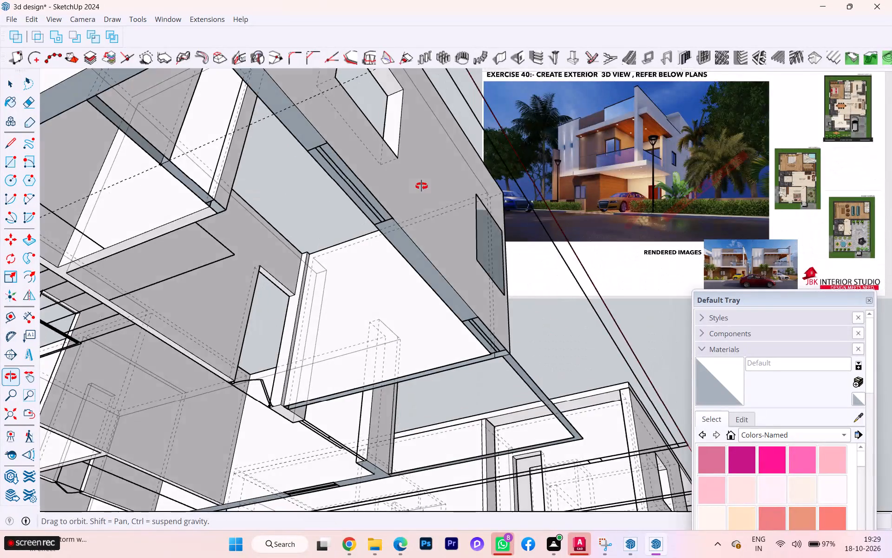
middle_drag(421, 186, 485, 167)
scroll(490, 291, up, 1)
scroll(490, 291, down, 1)
scroll(490, 291, up, 2)
scroll(490, 291, down, 1)
scroll(490, 291, up, 2)
scroll(510, 311, down, 1)
scroll(512, 315, up, 7)
scroll(508, 389, down, 1)
scroll(508, 393, up, 3)
scroll(509, 386, down, 1)
scroll(509, 385, up, 1)
scroll(509, 385, down, 2)
scroll(509, 385, up, 1)
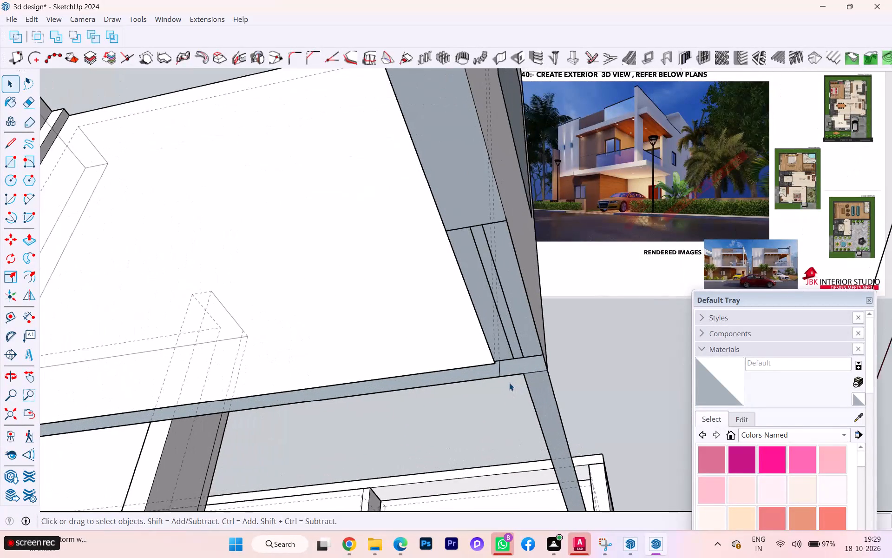
scroll(509, 383, up, 4)
scroll(512, 376, down, 4)
scroll(512, 375, up, 6)
middle_drag(498, 339, 282, 266)
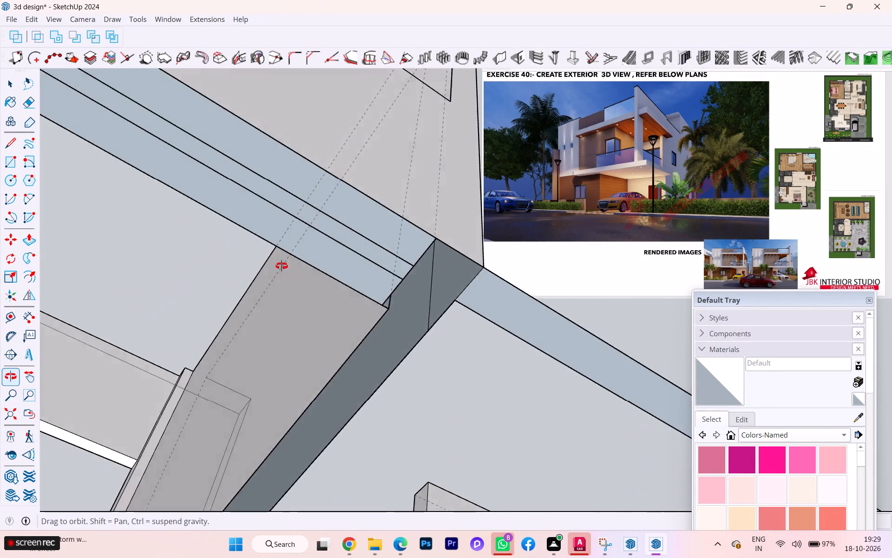
middle_drag(282, 266, 134, 296)
scroll(308, 378, up, 8)
middle_drag(373, 376, 400, 375)
scroll(387, 375, down, 1)
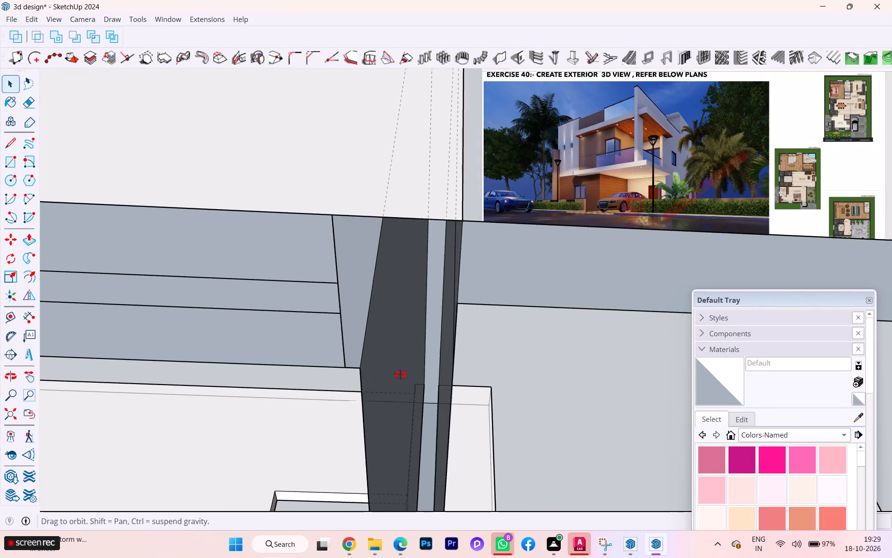
middle_drag(400, 375, 378, 432)
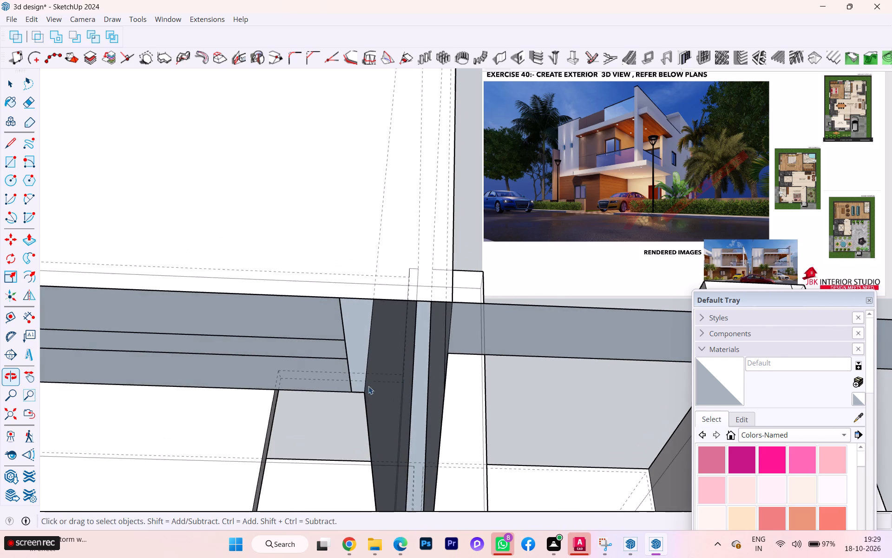
Open the wall group, select all its connected geometry and inspect it around the new window opening.
click(337, 361)
triple_click(338, 354)
double_click(338, 353)
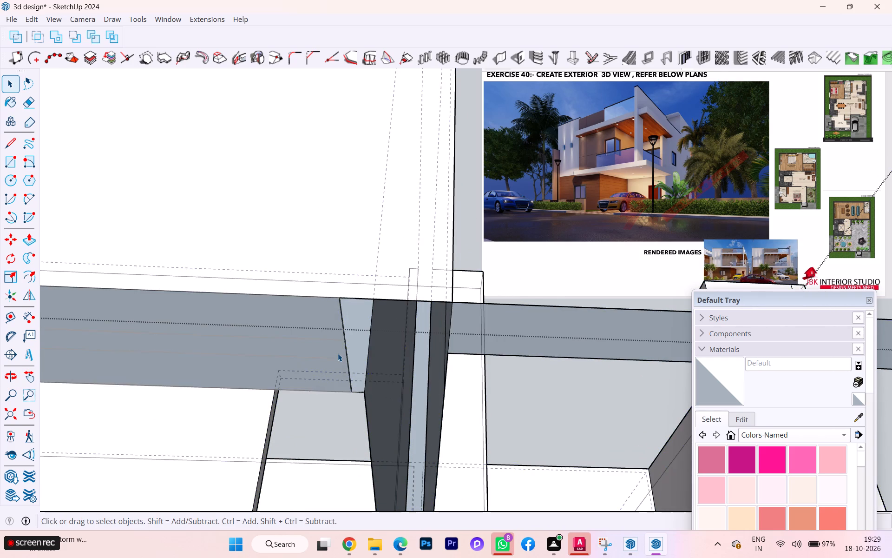
scroll(447, 403, down, 2)
scroll(447, 403, up, 1)
middle_drag(408, 424, 346, 516)
scroll(476, 364, down, 3)
scroll(477, 364, up, 3)
scroll(477, 364, down, 2)
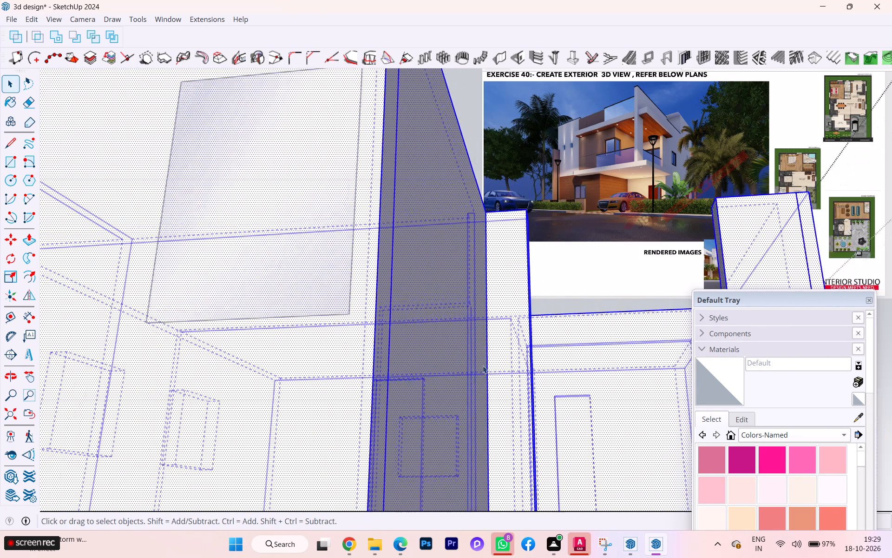
scroll(487, 367, down, 3)
scroll(487, 367, up, 2)
scroll(487, 367, down, 2)
scroll(490, 365, up, 1)
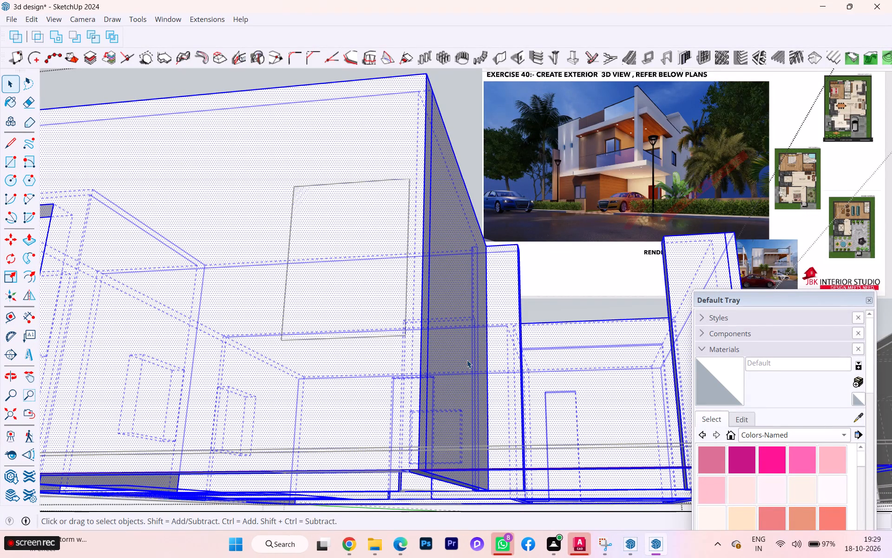
scroll(387, 386, down, 3)
scroll(387, 386, up, 1)
scroll(388, 386, down, 2)
middle_drag(396, 405, 374, 519)
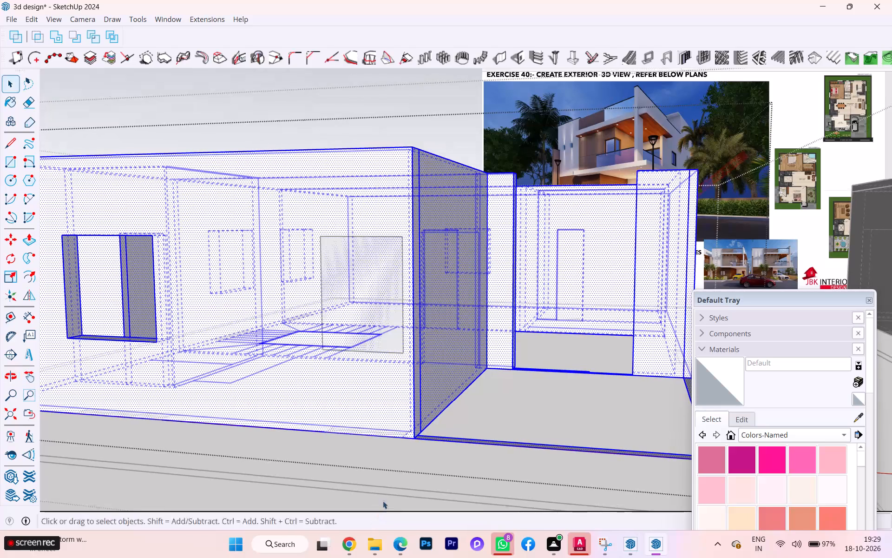
key(Escape)
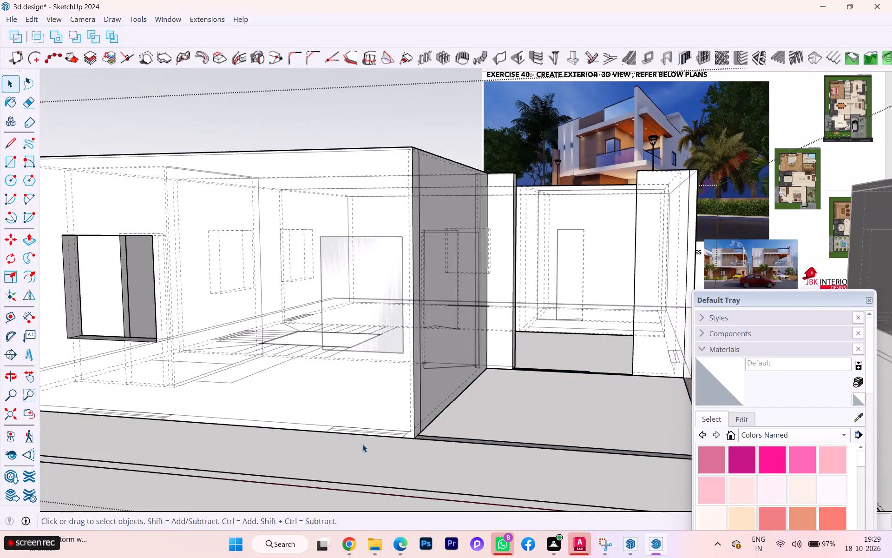
Open the wall group for editing at the plan's window mark beside the sit-out corner.
scroll(362, 444, down, 2)
middle_drag(361, 446, 374, 498)
scroll(374, 490, up, 2)
scroll(374, 490, down, 2)
scroll(374, 490, up, 2)
scroll(440, 525, up, 3)
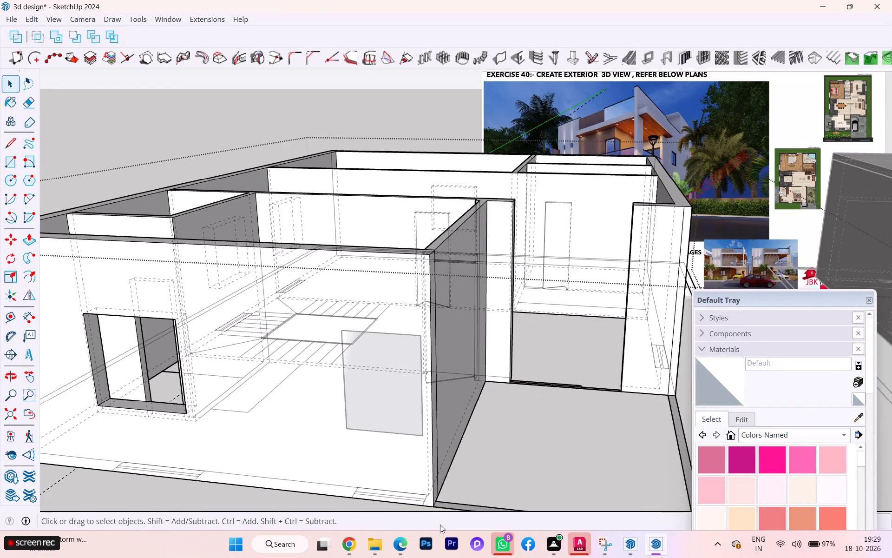
scroll(440, 525, up, 7)
scroll(431, 511, down, 1)
scroll(431, 511, up, 1)
scroll(312, 412, down, 4)
scroll(373, 482, up, 8)
scroll(407, 493, down, 3)
scroll(407, 493, up, 2)
scroll(407, 493, down, 4)
scroll(408, 492, up, 4)
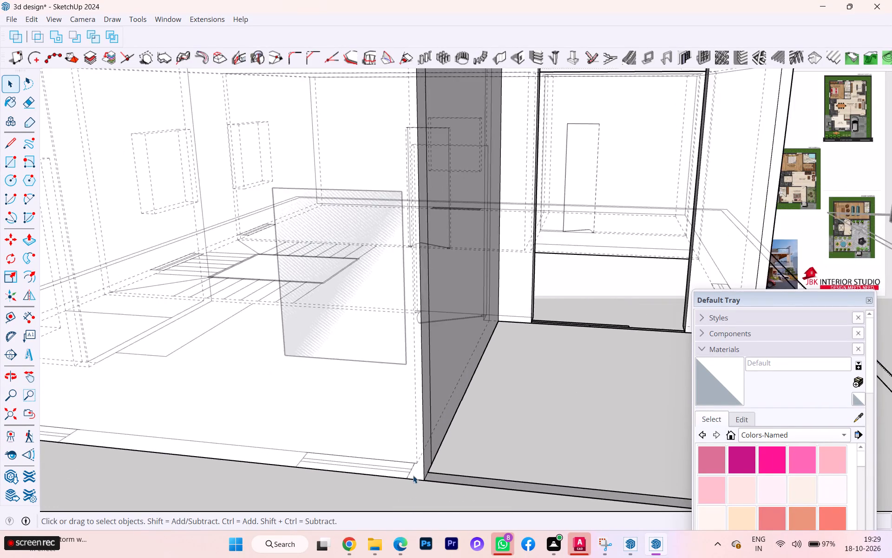
scroll(413, 475, up, 1)
scroll(413, 475, down, 2)
scroll(413, 475, up, 6)
scroll(413, 475, down, 1)
scroll(413, 475, up, 5)
scroll(413, 475, down, 1)
scroll(413, 475, up, 10)
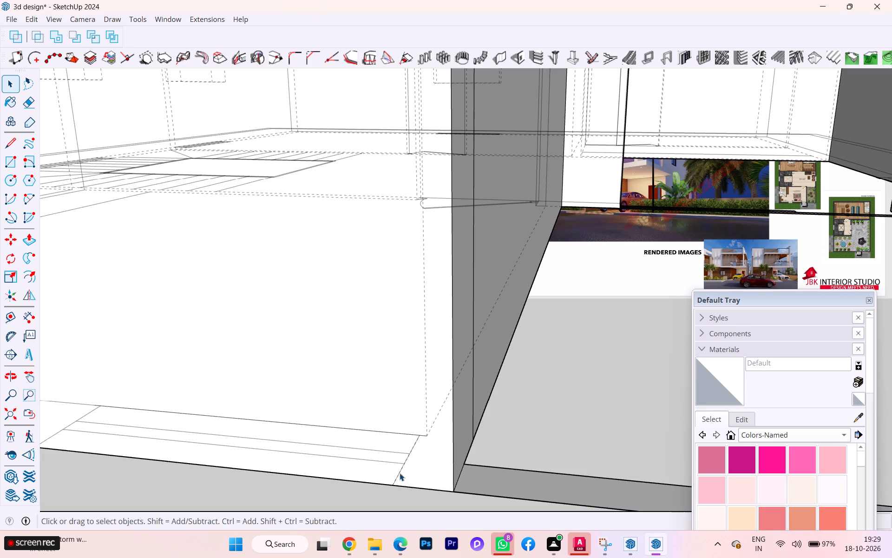
click(383, 471)
click(382, 476)
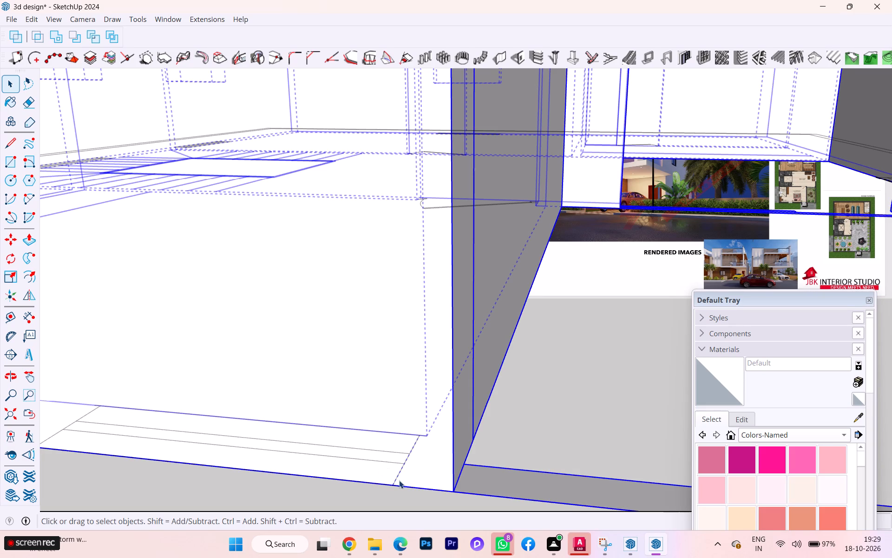
click(400, 480)
double_click(396, 476)
click(396, 476)
double_click(393, 478)
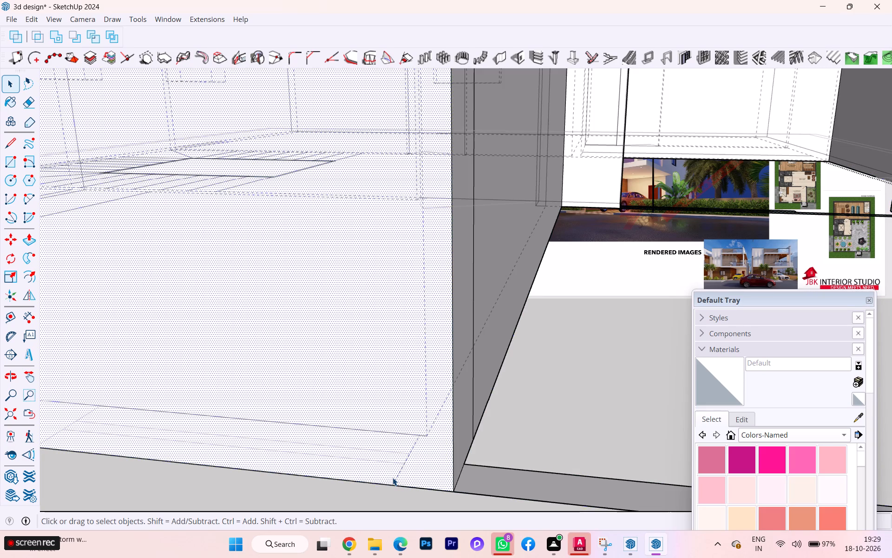
click(383, 498)
Draw a line across the wall thickness at its base, from the room's inner corner toward the outer edge beside the window mark.
scroll(373, 472, down, 7)
scroll(387, 461, up, 3)
scroll(387, 461, down, 2)
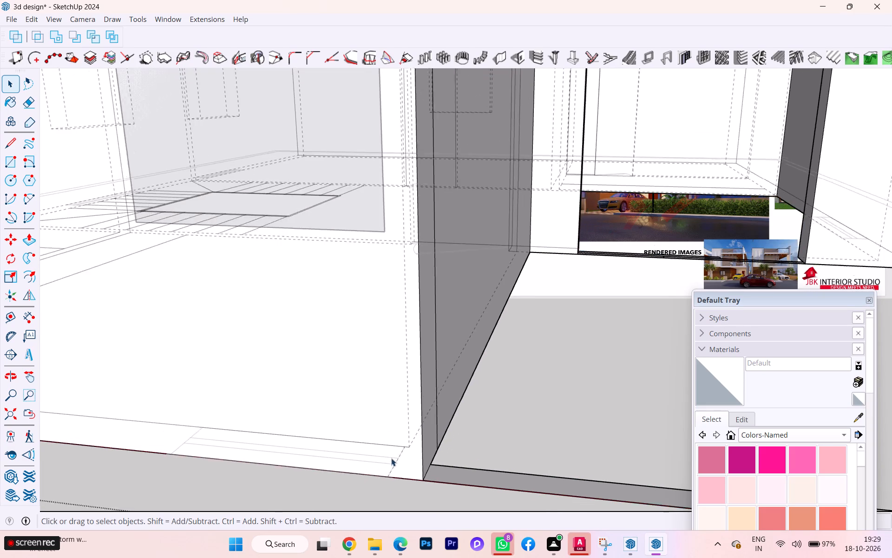
scroll(391, 458, down, 2)
scroll(385, 465, up, 3)
scroll(385, 466, down, 1)
scroll(384, 467, up, 6)
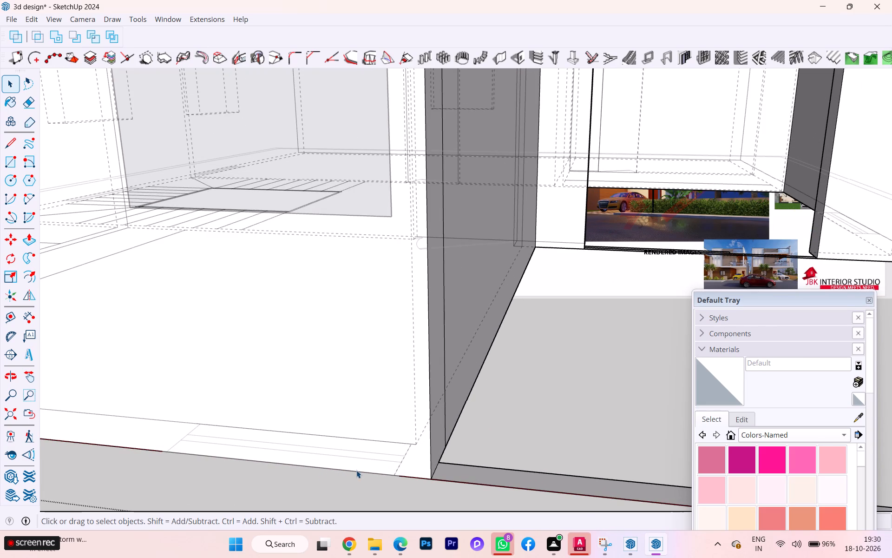
key(l)
key(Return)
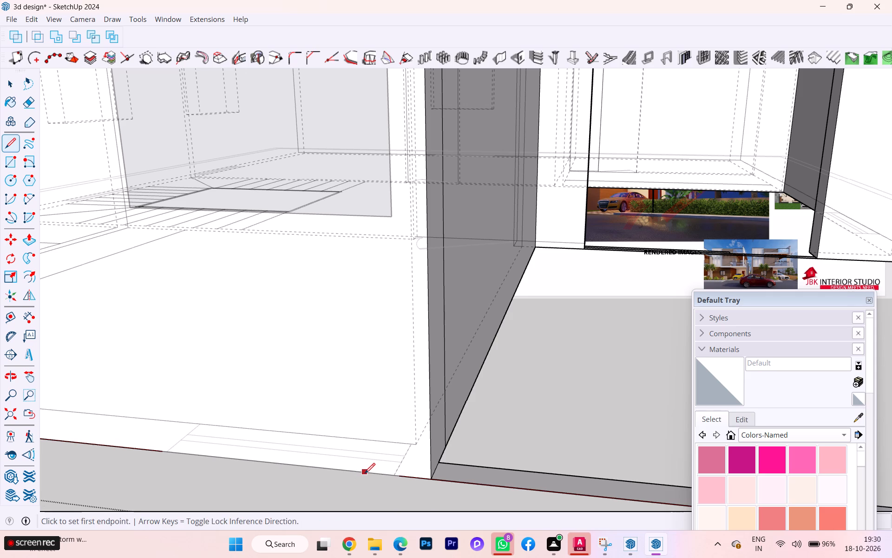
scroll(365, 473, up, 4)
scroll(406, 460, up, 2)
click(444, 426)
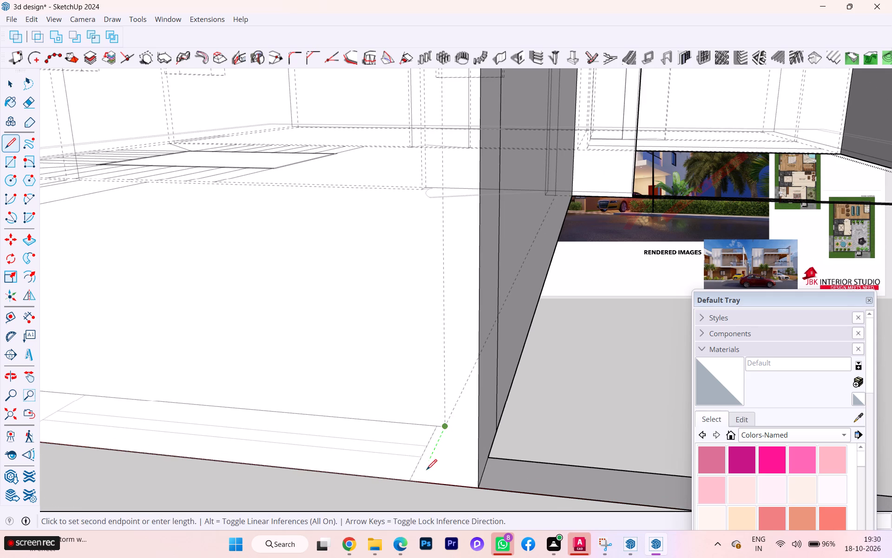
click(424, 480)
scroll(426, 461, down, 6)
key(space)
Create a wall opening referenced from the base corner at the window mark beside the sit-out, with a 3' vertical distance.
scroll(427, 458, up, 3)
scroll(427, 458, down, 2)
scroll(427, 458, up, 3)
scroll(427, 458, down, 3)
scroll(416, 461, up, 3)
scroll(416, 461, down, 1)
scroll(416, 461, up, 3)
scroll(416, 461, down, 2)
scroll(463, 448, down, 3)
scroll(463, 448, up, 1)
scroll(463, 448, down, 1)
scroll(463, 448, up, 1)
scroll(463, 448, down, 3)
scroll(463, 445, up, 4)
scroll(462, 445, down, 1)
scroll(462, 445, up, 1)
scroll(462, 445, down, 7)
scroll(384, 449, down, 2)
scroll(384, 449, up, 3)
scroll(384, 449, down, 6)
scroll(384, 449, up, 1)
scroll(384, 449, down, 1)
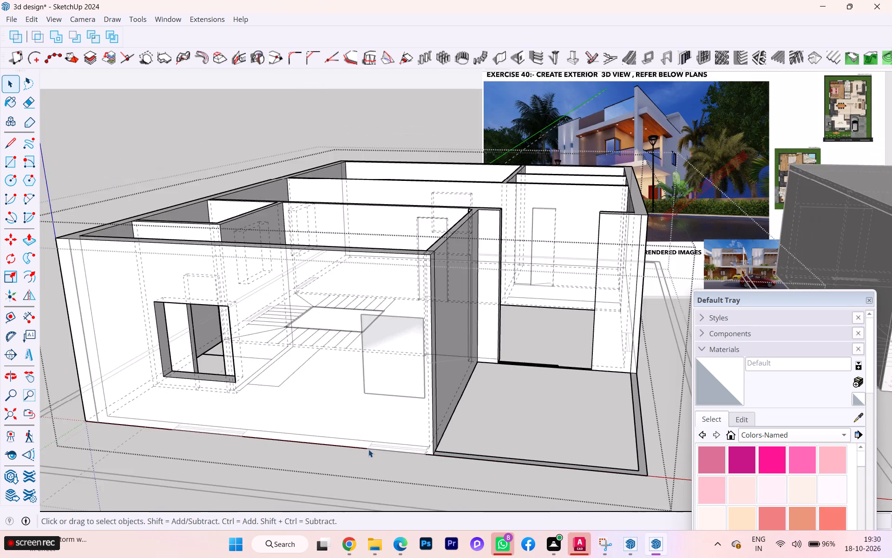
scroll(368, 449, up, 4)
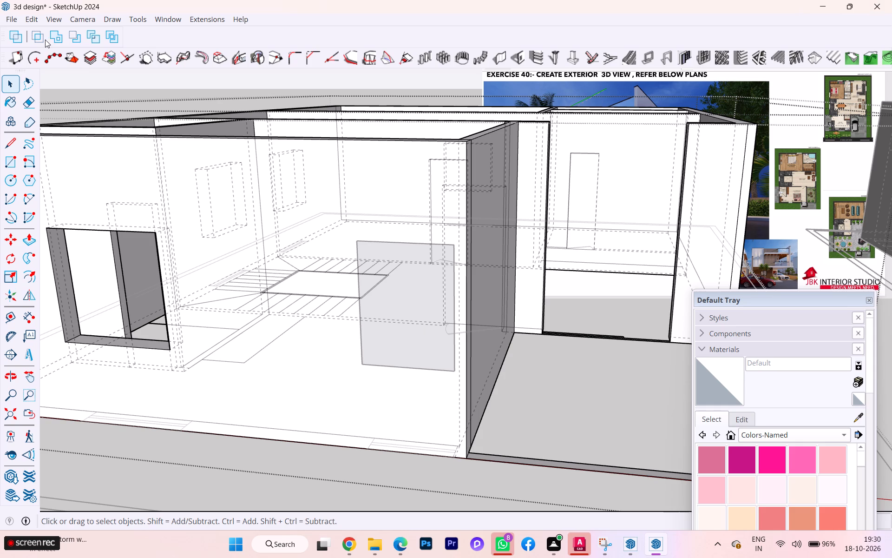
click(518, 61)
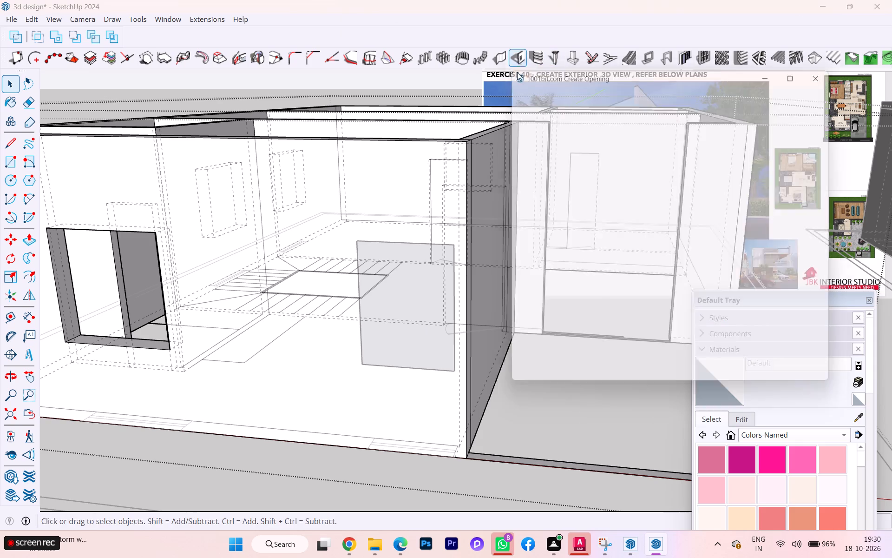
click(549, 336)
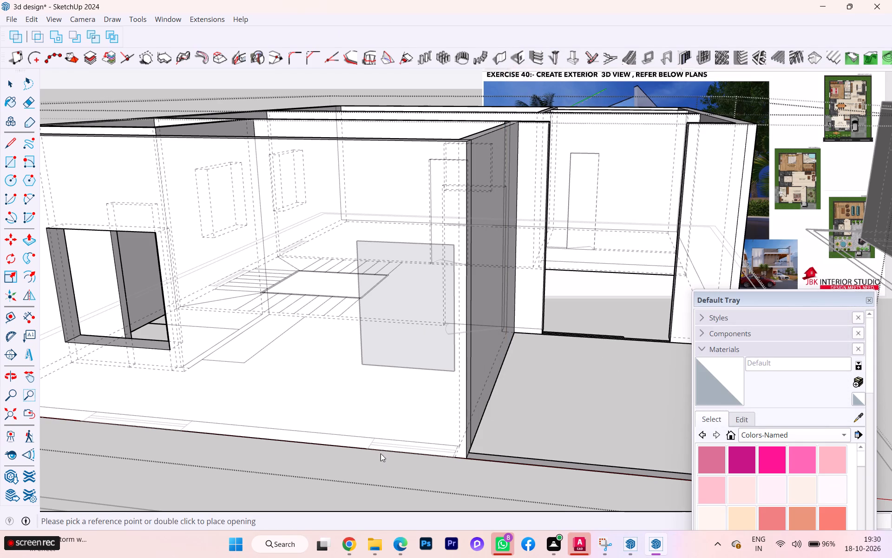
scroll(348, 455, up, 1)
scroll(348, 454, down, 1)
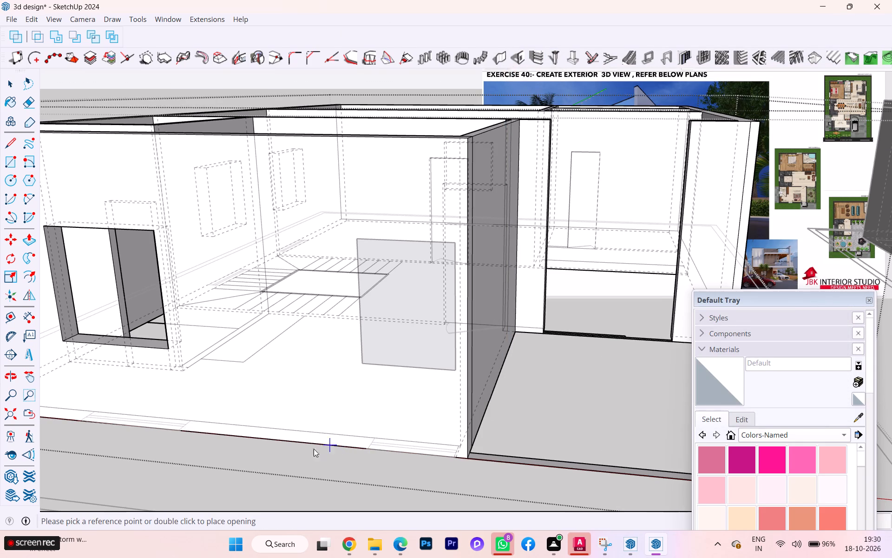
middle_drag(282, 433, 466, 440)
scroll(282, 433, down, 2)
middle_drag(230, 426, 557, 421)
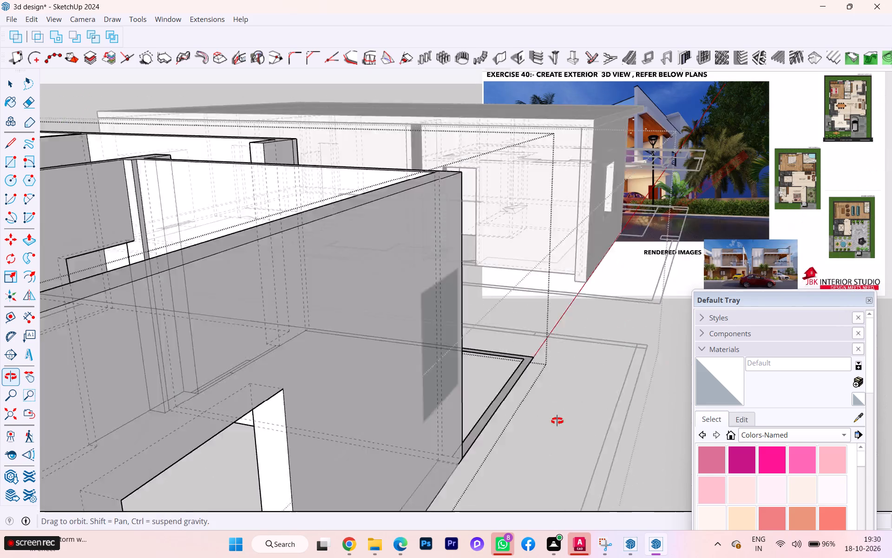
middle_drag(557, 421, 606, 417)
middle_drag(341, 407, 529, 462)
scroll(342, 407, down, 1)
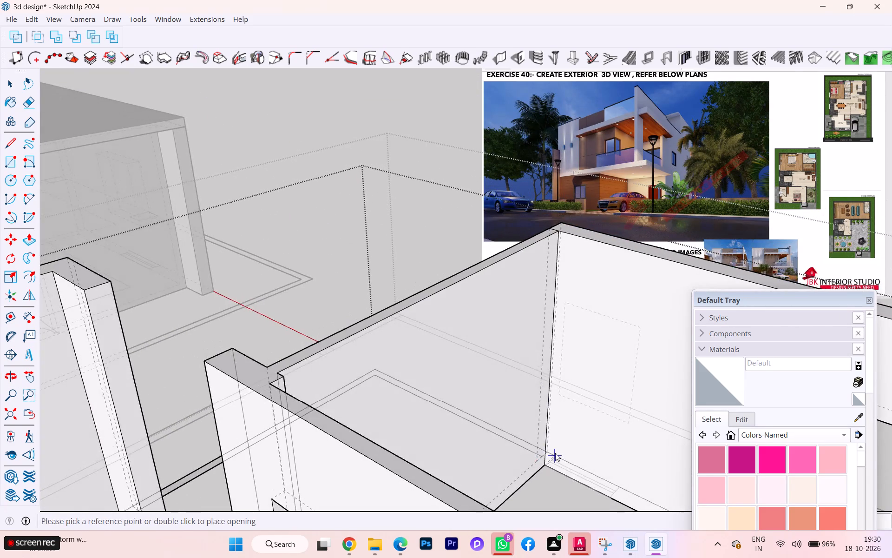
scroll(555, 453, up, 4)
scroll(554, 457, down, 2)
scroll(554, 457, up, 10)
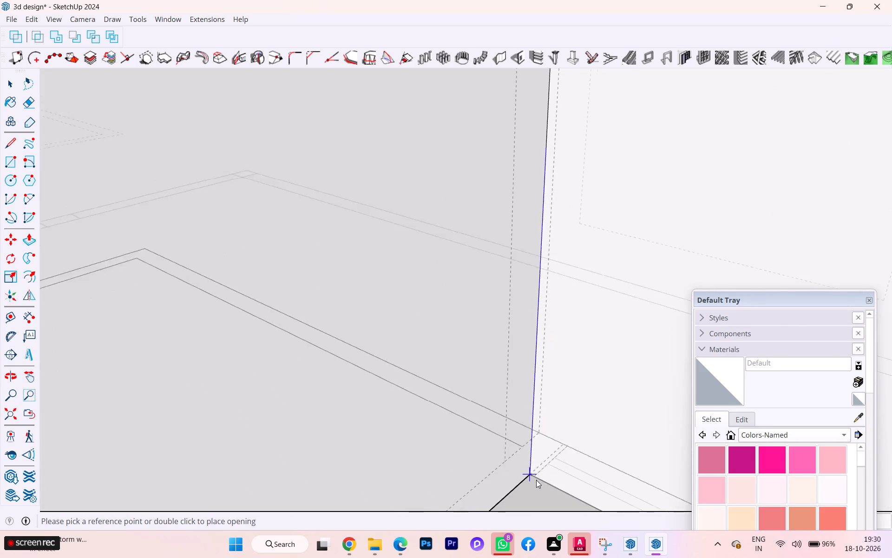
scroll(536, 480, up, 9)
scroll(536, 480, down, 2)
scroll(536, 480, up, 3)
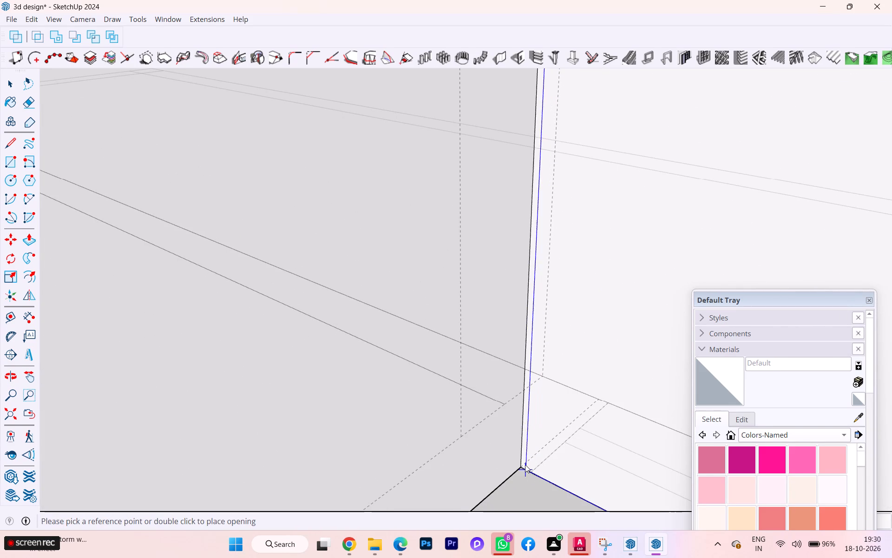
click(524, 464)
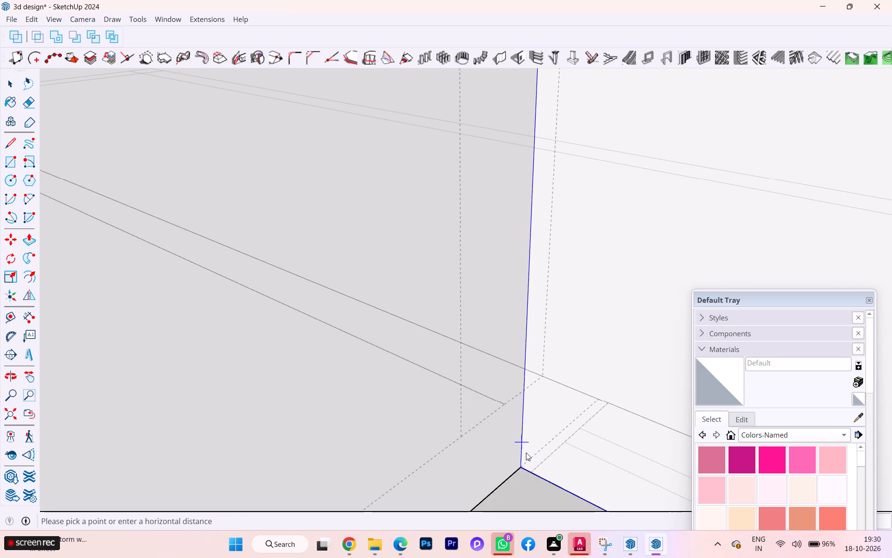
click(525, 468)
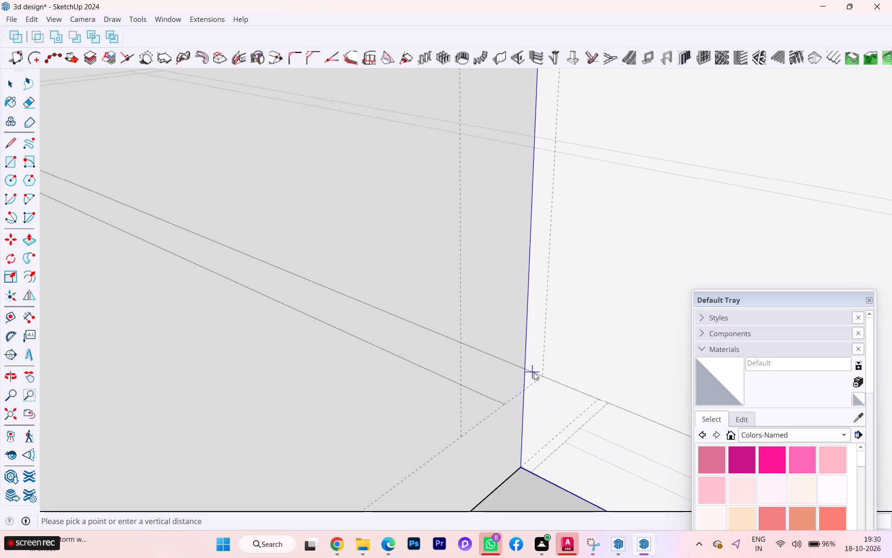
text(3')
key(Return)
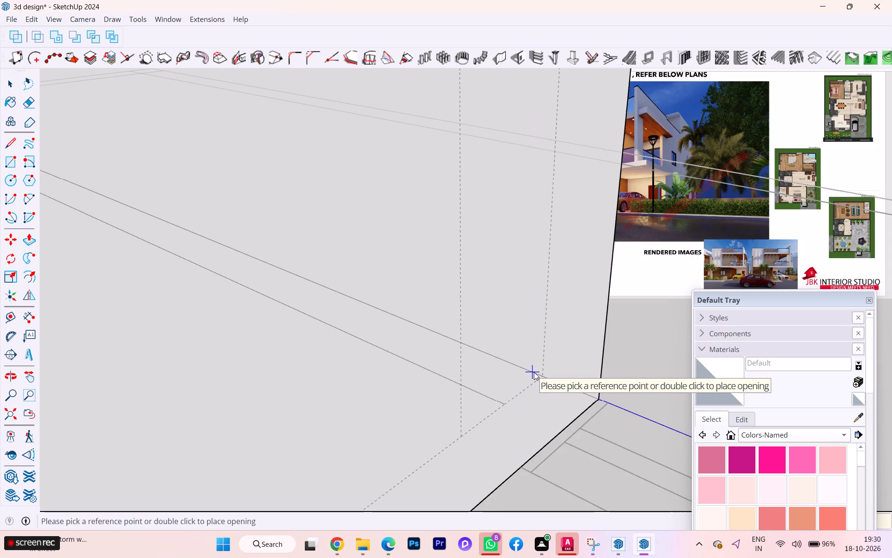
Examine the new corner opening and the surrounding walls and doorways from several angles.
scroll(538, 370, down, 20)
scroll(522, 340, up, 1)
scroll(519, 342, down, 2)
scroll(512, 348, up, 1)
scroll(511, 350, down, 1)
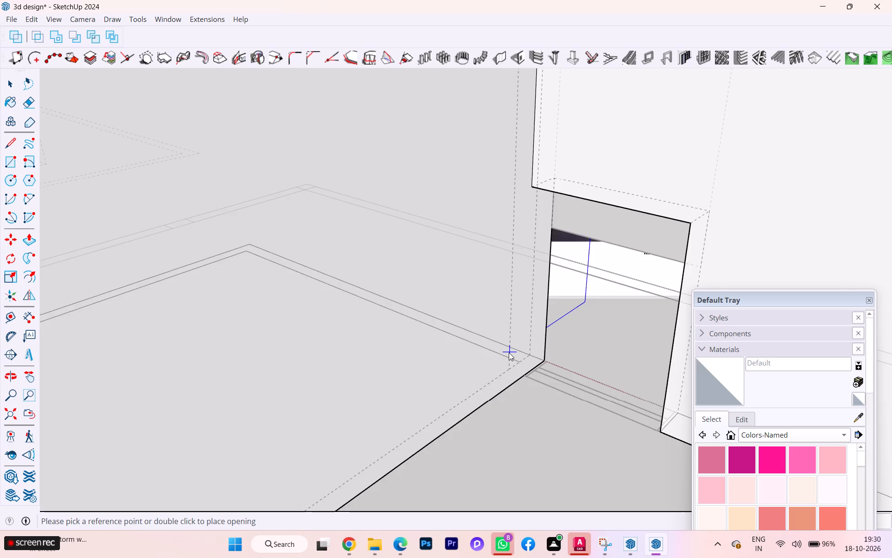
scroll(509, 352, down, 3)
scroll(509, 352, up, 1)
scroll(509, 352, down, 1)
scroll(568, 378, up, 7)
scroll(578, 368, down, 4)
scroll(578, 368, up, 12)
scroll(579, 380, down, 1)
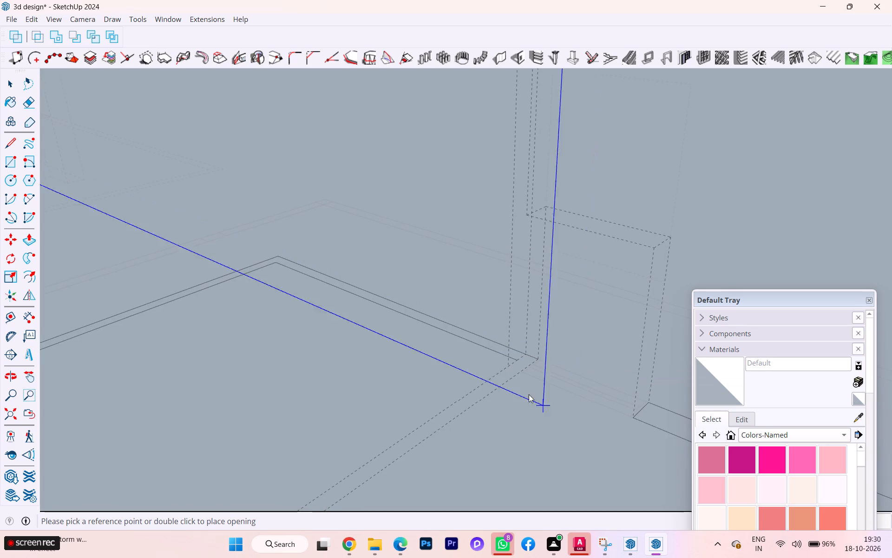
scroll(525, 393, down, 10)
scroll(513, 389, up, 2)
scroll(513, 389, down, 4)
scroll(513, 389, up, 1)
scroll(513, 389, down, 4)
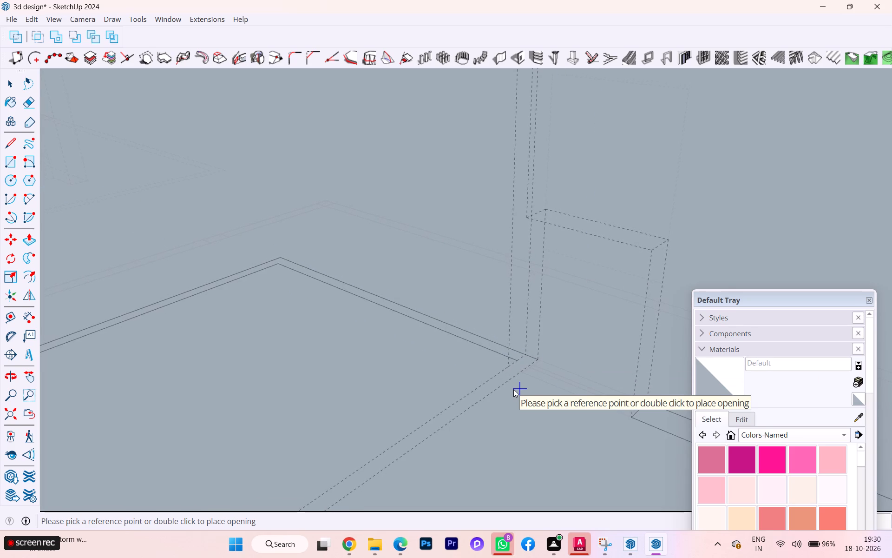
scroll(513, 389, down, 5)
scroll(520, 384, up, 1)
scroll(520, 384, down, 4)
scroll(530, 386, up, 4)
scroll(527, 386, down, 3)
scroll(526, 387, up, 2)
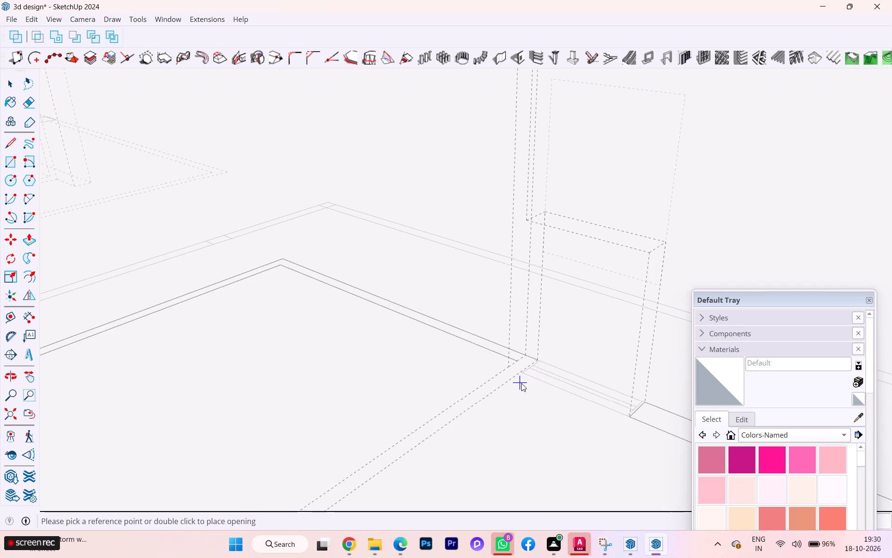
scroll(520, 383, down, 2)
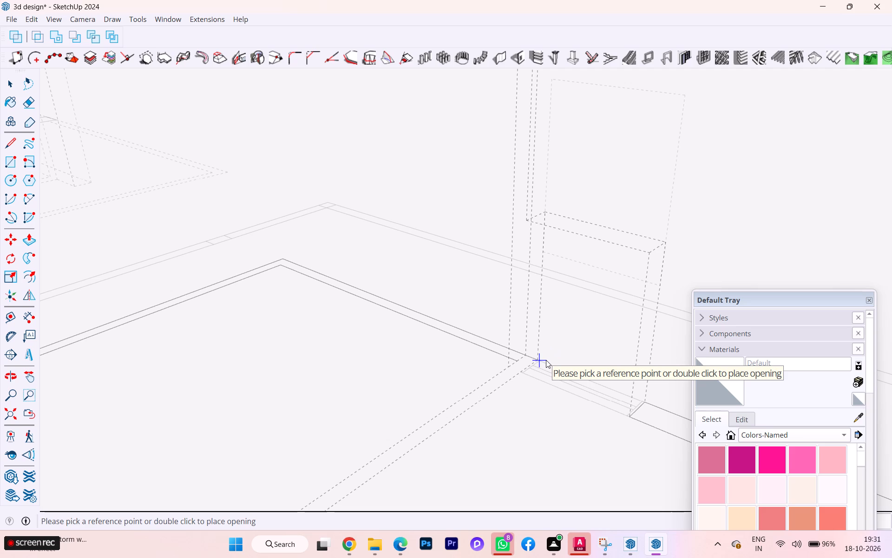
scroll(544, 362, down, 1)
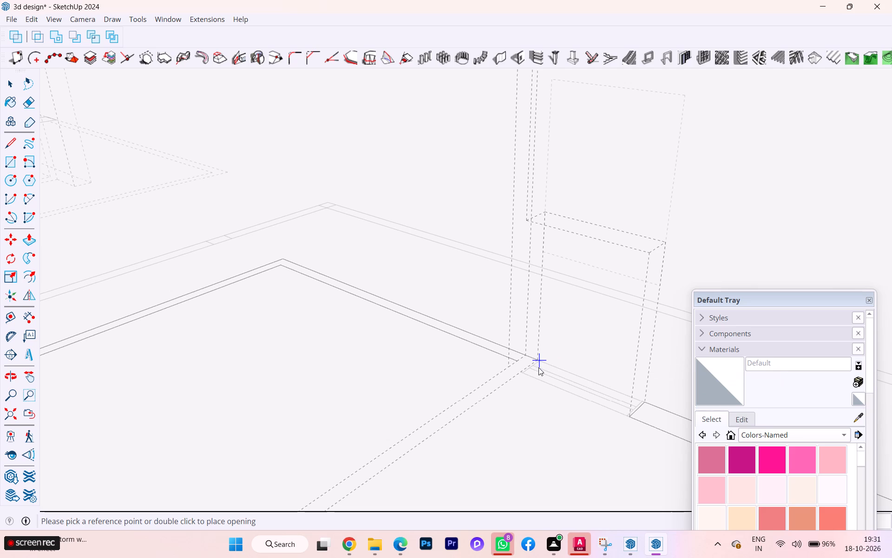
scroll(538, 367, down, 3)
scroll(549, 368, up, 1)
scroll(548, 369, down, 3)
middle_drag(525, 380, 329, 422)
scroll(274, 402, down, 7)
scroll(274, 402, up, 1)
scroll(274, 402, down, 1)
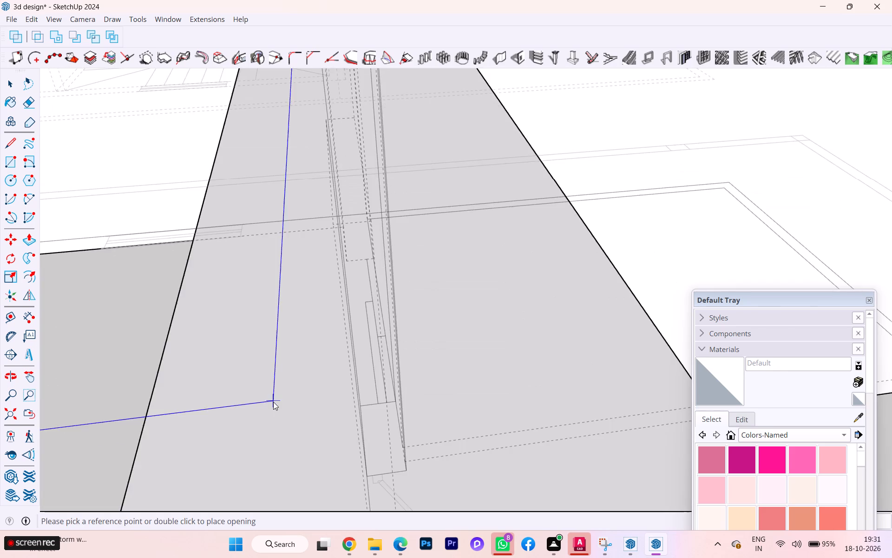
scroll(273, 402, down, 11)
middle_drag(512, 372, 275, 393)
scroll(372, 365, down, 1)
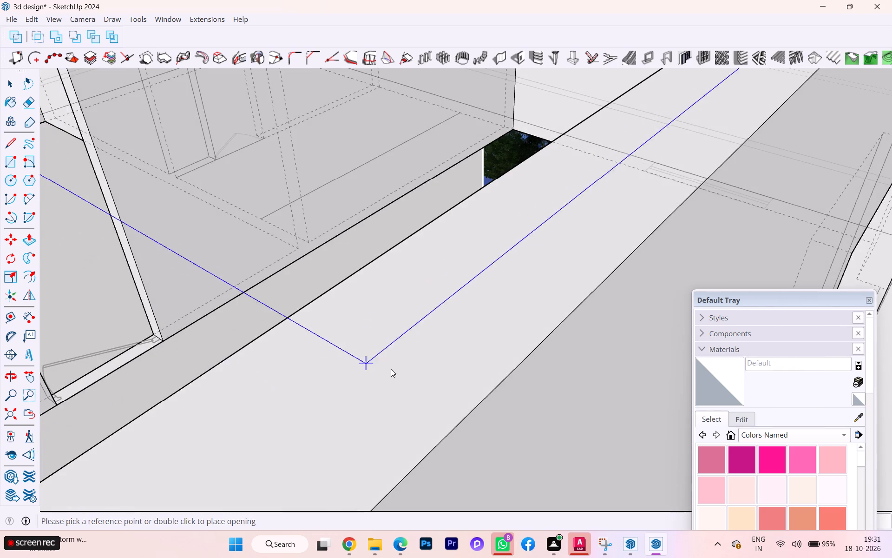
scroll(381, 368, up, 2)
scroll(386, 368, down, 7)
scroll(450, 366, up, 4)
scroll(448, 366, down, 11)
scroll(411, 361, up, 1)
scroll(411, 361, down, 11)
scroll(448, 362, up, 1)
scroll(448, 362, down, 3)
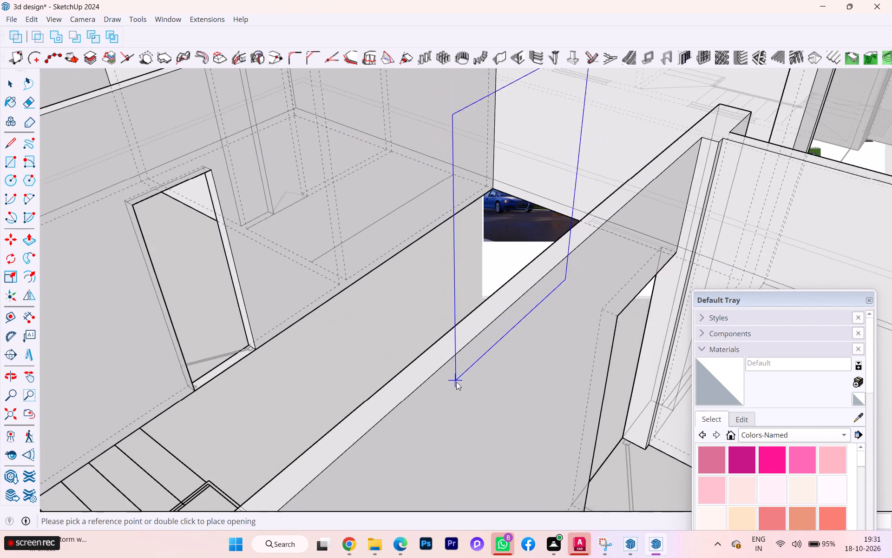
middle_drag(469, 396, 692, 412)
scroll(489, 409, down, 1)
middle_drag(484, 409, 586, 397)
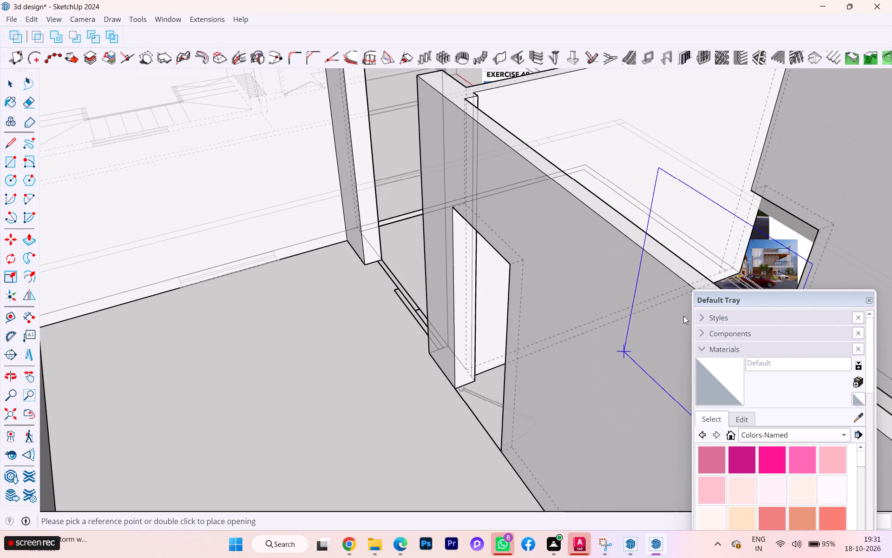
Examine the ground-floor walls and their openings from above and around the corner room.
scroll(706, 300, up, 1)
scroll(719, 298, down, 1)
scroll(721, 298, up, 3)
scroll(735, 228, down, 6)
middle_drag(701, 252, 440, 305)
scroll(446, 306, down, 1)
scroll(353, 299, down, 1)
scroll(353, 299, up, 2)
scroll(352, 299, down, 2)
scroll(337, 297, up, 1)
scroll(337, 297, down, 1)
scroll(337, 297, up, 2)
scroll(337, 297, down, 6)
scroll(321, 301, up, 4)
scroll(321, 301, down, 2)
scroll(350, 335, down, 2)
scroll(351, 338, up, 1)
scroll(351, 339, down, 2)
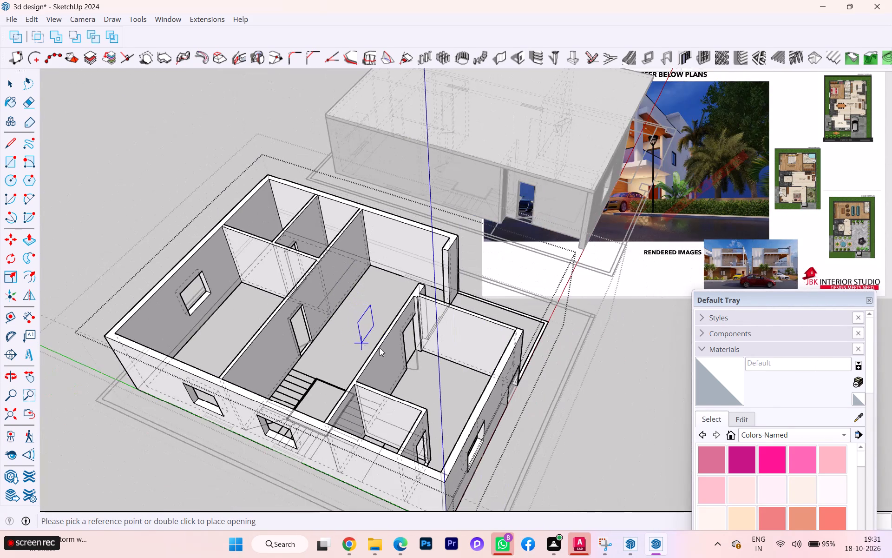
middle_drag(426, 347, 672, 296)
Undo the floor-level wall opening at the corner of the room beside the sit-out.
scroll(576, 287, up, 3)
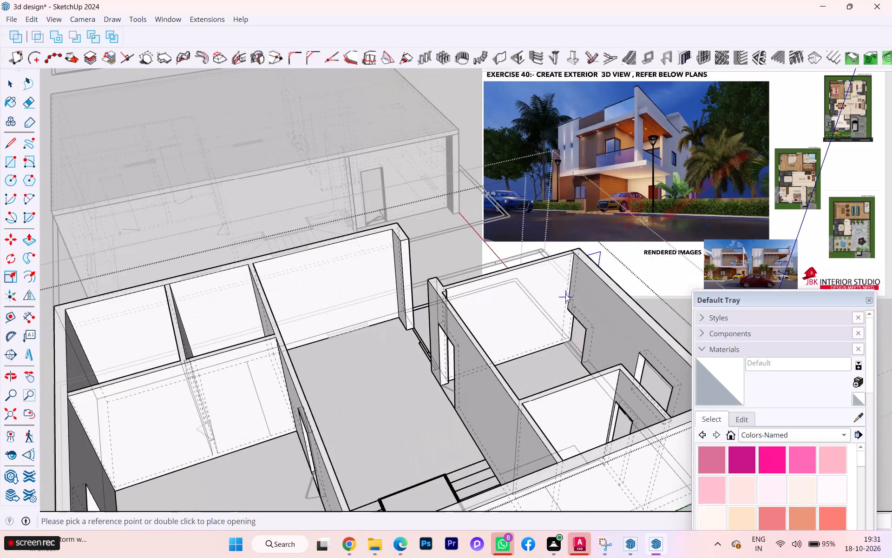
scroll(538, 331, up, 9)
scroll(571, 355, down, 3)
scroll(571, 355, up, 11)
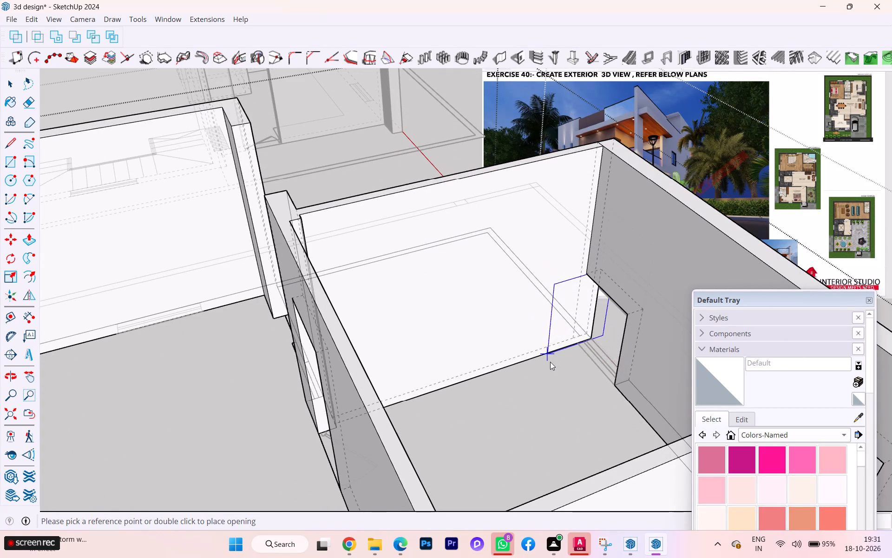
key(ctrl+z)
Create the wall opening again from the room's inner base corner, with a 3' vertical distance.
scroll(584, 347, up, 9)
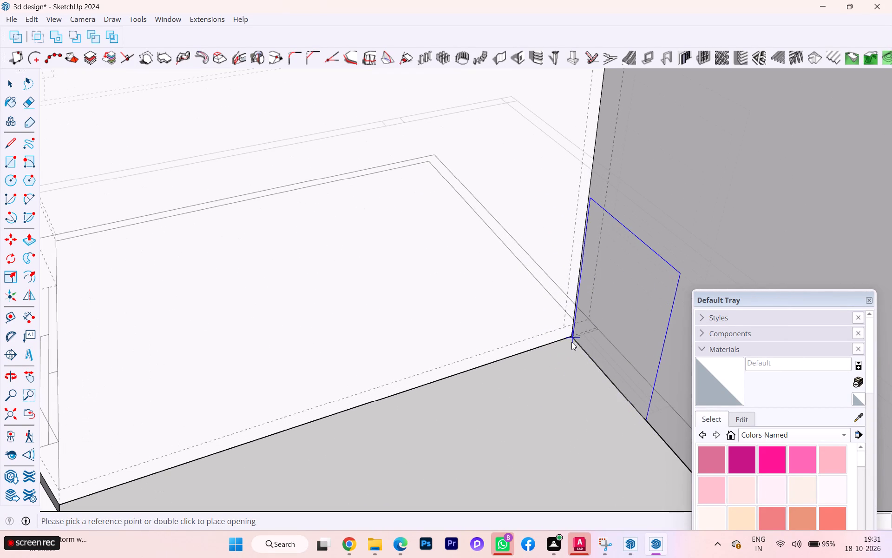
click(571, 340)
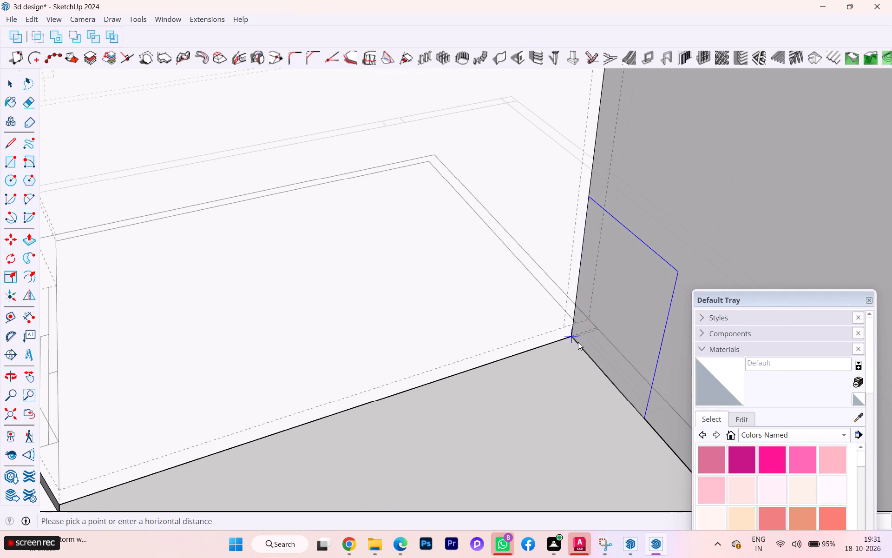
click(577, 341)
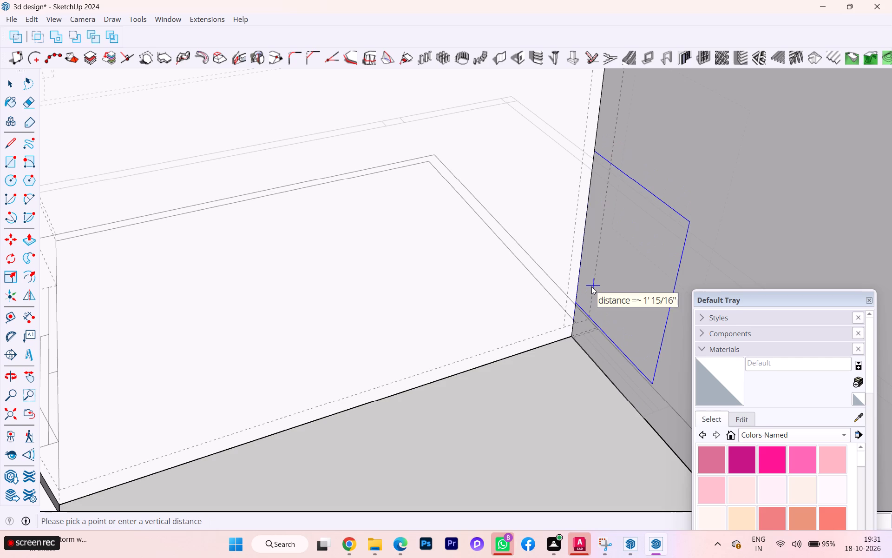
text(3')
key(Return)
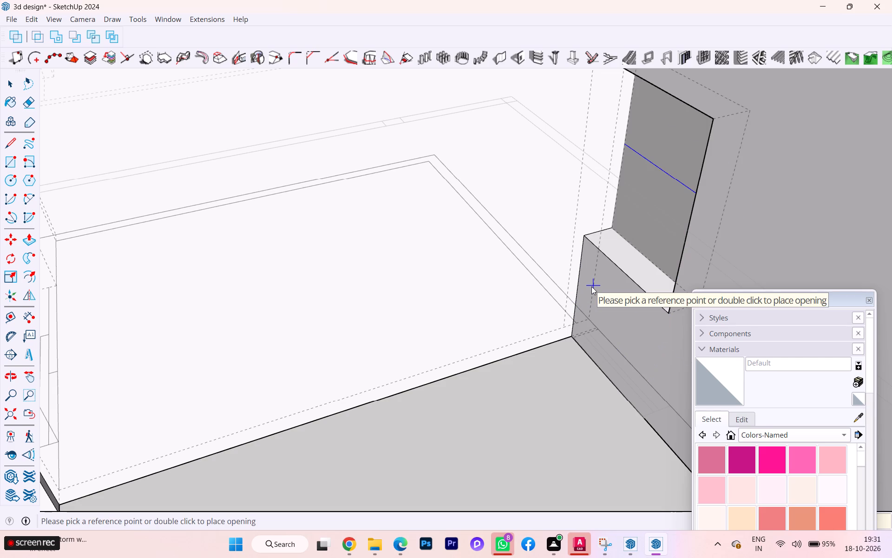
Examine the new corner opening from both the inside and the outside of the wall.
scroll(670, 270, down, 3)
middle_drag(611, 293, 74, 366)
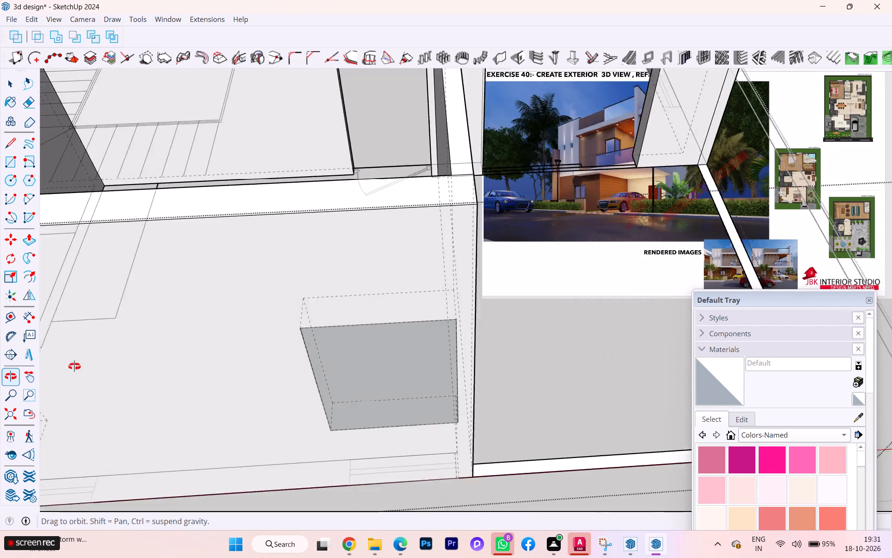
middle_drag(74, 366, 112, 324)
key(space)
click(382, 327)
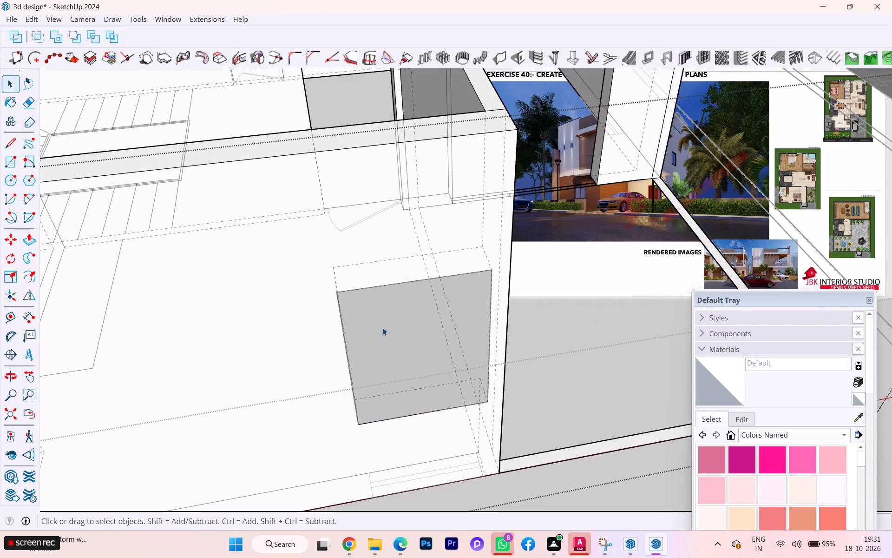
double_click(388, 334)
click(405, 342)
scroll(244, 329, down, 2)
middle_drag(243, 328, 344, 336)
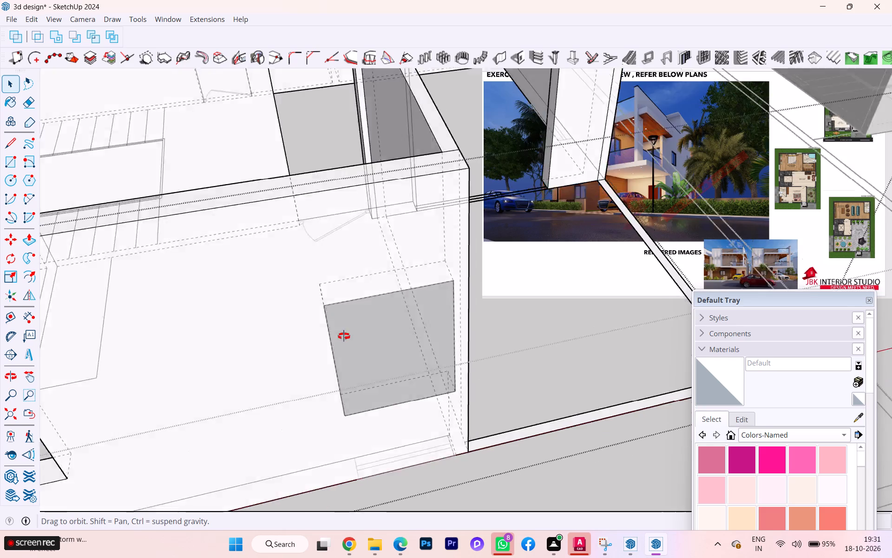
middle_drag(344, 336, 577, 315)
scroll(255, 347, down, 1)
middle_drag(256, 347, 572, 330)
click(573, 328)
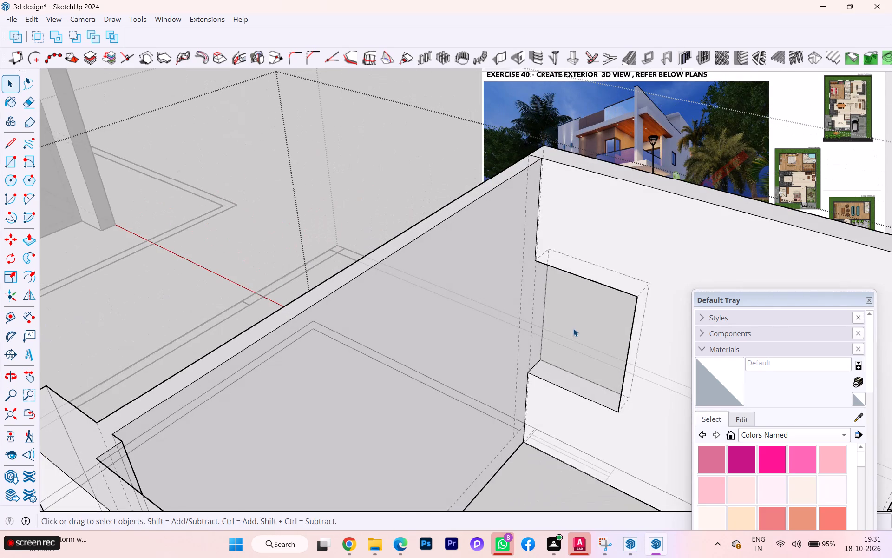
scroll(533, 317, down, 1)
click(585, 325)
scroll(650, 292, down, 1)
middle_drag(577, 314, 75, 358)
click(386, 406)
click(459, 420)
click(479, 415)
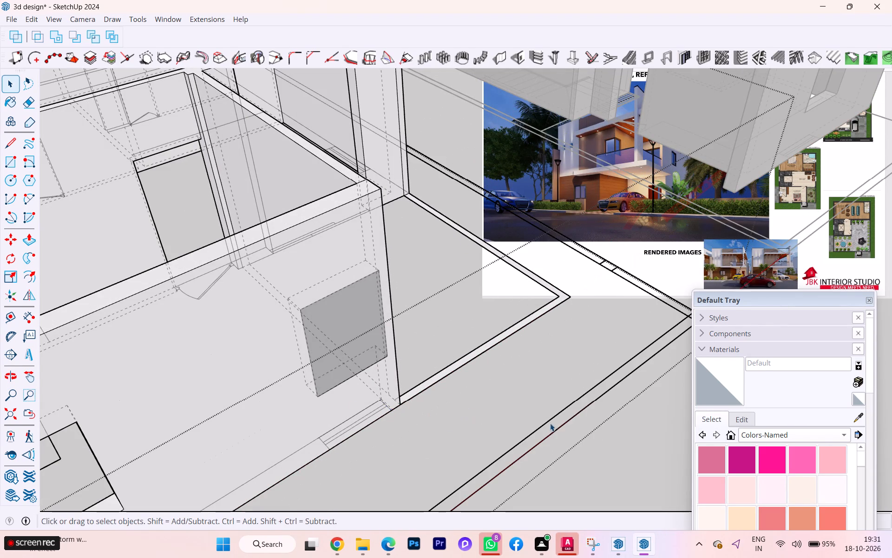
click(595, 432)
scroll(521, 432, down, 3)
middle_drag(479, 429, 364, 403)
scroll(326, 363, up, 1)
Delete the face closing off the new corner opening on the wall's outer side.
click(319, 325)
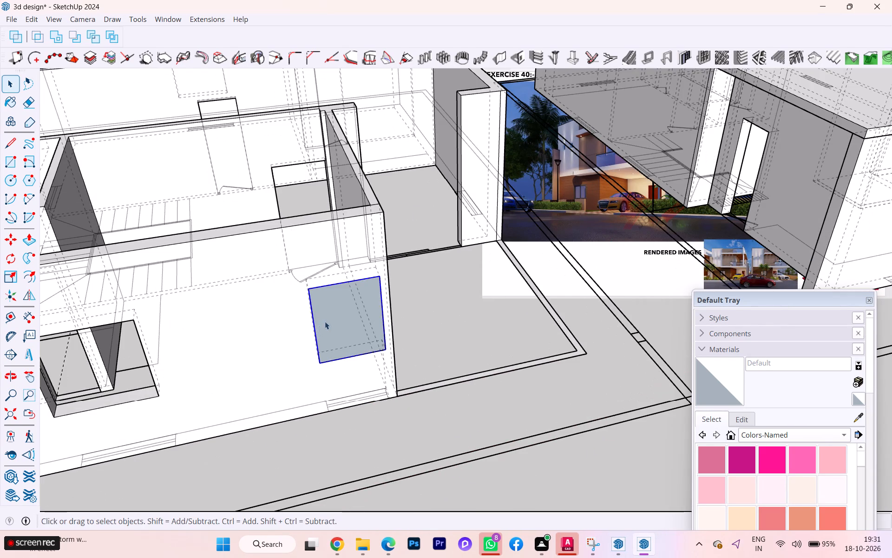
double_click(332, 319)
click(344, 313)
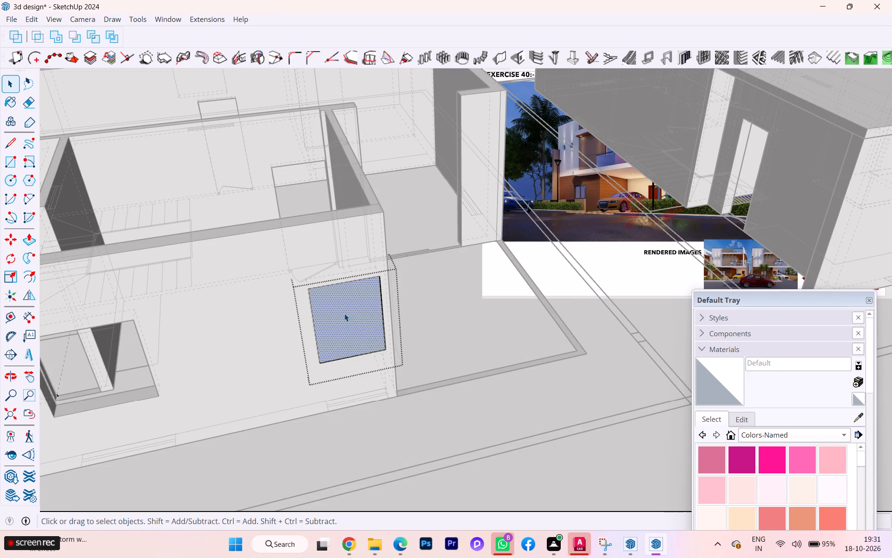
key(Delete)
click(416, 413)
Examine the cleared opening against the plan's window mark and the adjoining walls.
scroll(410, 407, down, 1)
middle_drag(406, 406, 322, 418)
scroll(330, 343, up, 13)
scroll(360, 328, down, 12)
scroll(360, 328, up, 3)
scroll(360, 328, down, 1)
scroll(360, 328, up, 5)
middle_drag(389, 327, 339, 339)
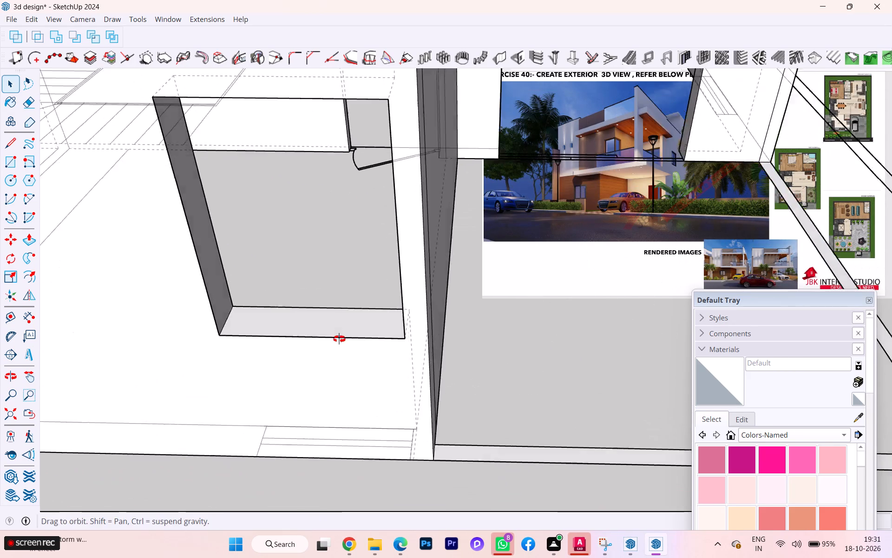
middle_drag(339, 339, 79, 371)
scroll(261, 348, down, 9)
middle_drag(286, 361, 286, 362)
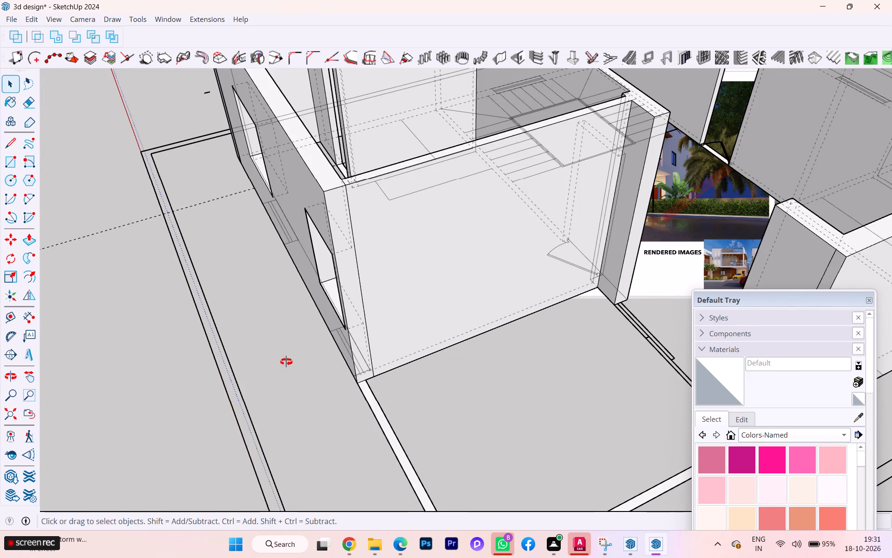
Set the wall opening width to 2' for an opening at the outer wall's end corner.
middle_drag(286, 362, 202, 348)
scroll(233, 346, up, 1)
scroll(234, 346, down, 1)
scroll(236, 348, up, 2)
scroll(245, 353, down, 2)
scroll(249, 357, up, 3)
scroll(300, 356, up, 5)
scroll(301, 355, down, 1)
scroll(301, 355, up, 1)
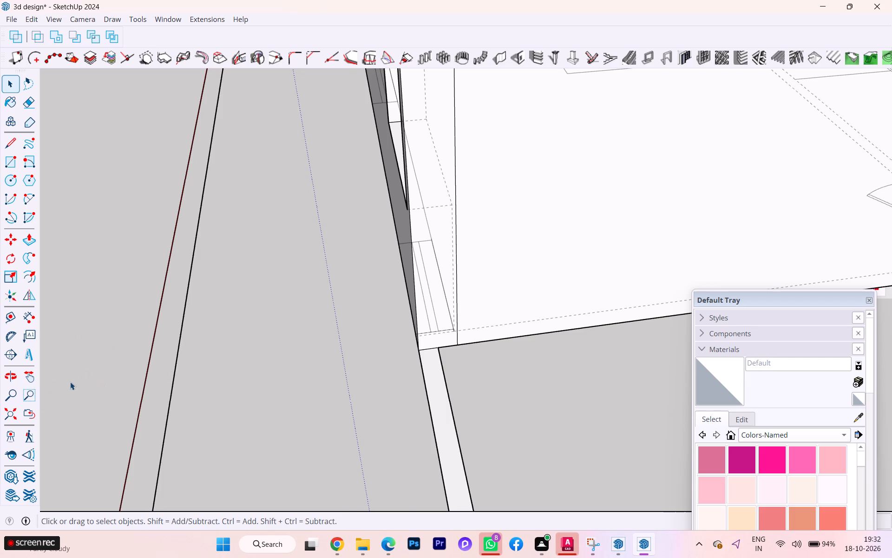
scroll(192, 338, down, 2)
scroll(422, 288, down, 2)
scroll(422, 295, up, 2)
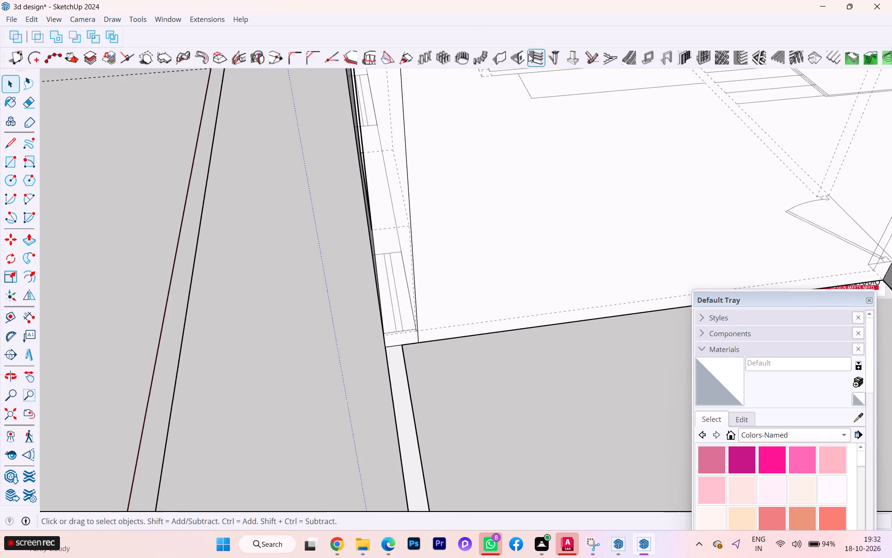
click(520, 61)
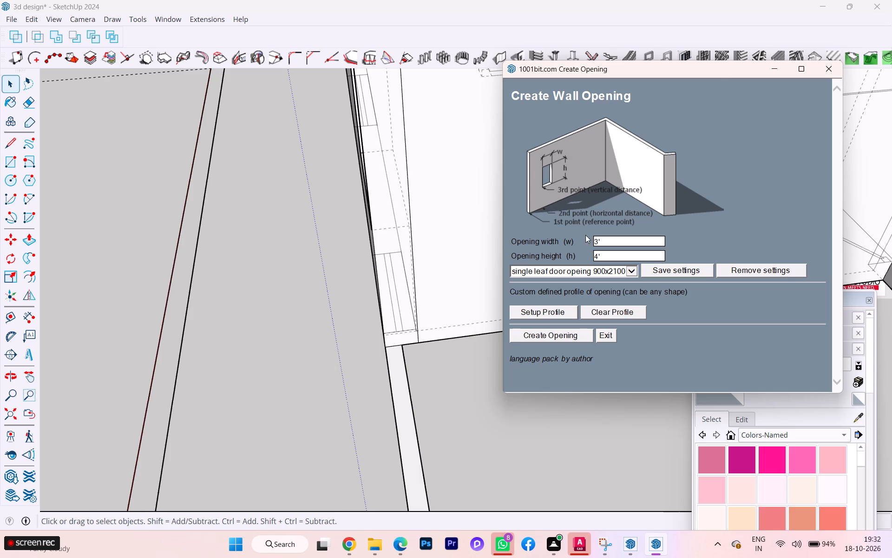
drag(603, 239, 590, 246)
text(2')
key(Return)
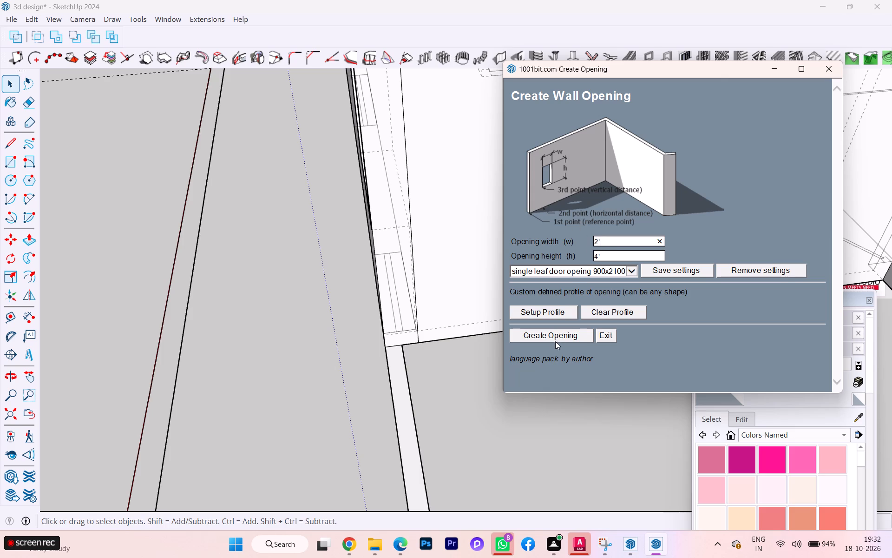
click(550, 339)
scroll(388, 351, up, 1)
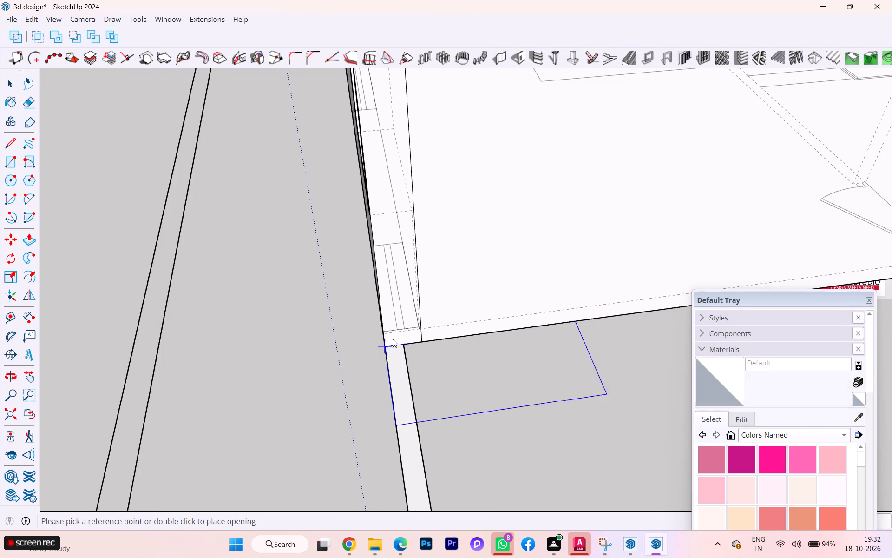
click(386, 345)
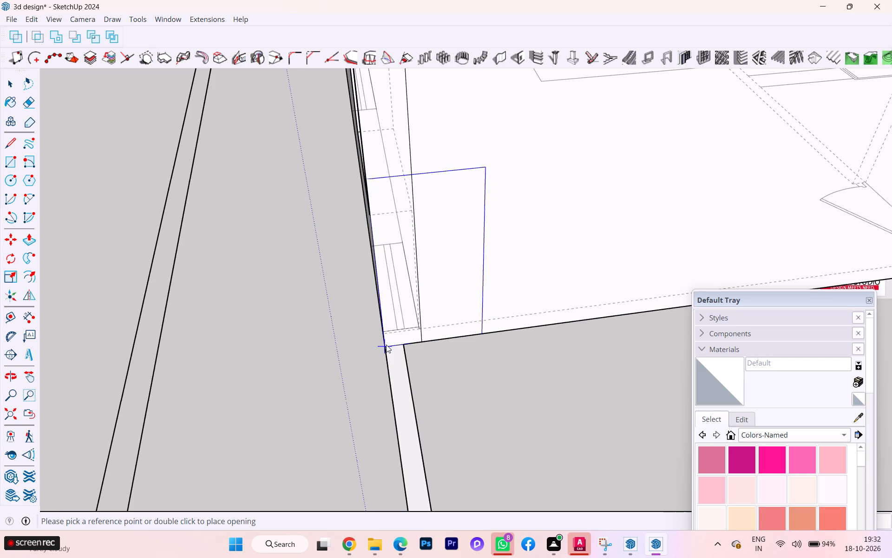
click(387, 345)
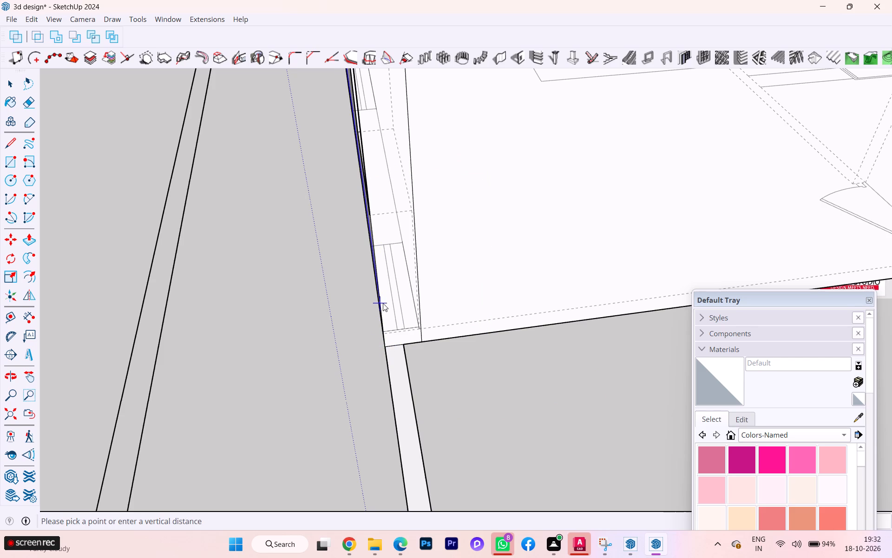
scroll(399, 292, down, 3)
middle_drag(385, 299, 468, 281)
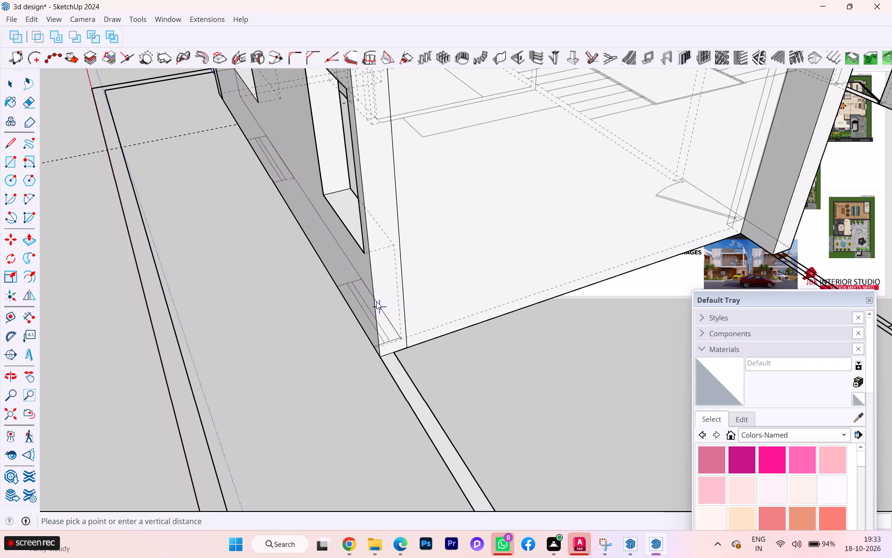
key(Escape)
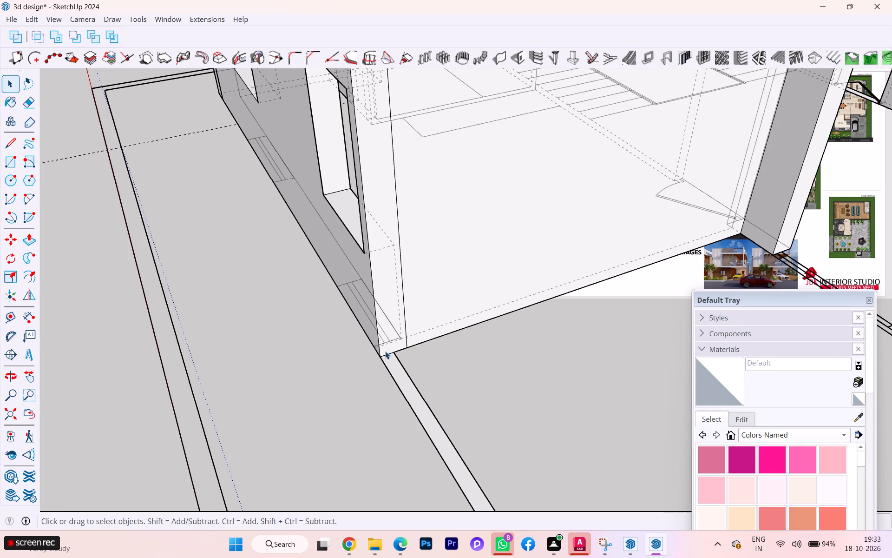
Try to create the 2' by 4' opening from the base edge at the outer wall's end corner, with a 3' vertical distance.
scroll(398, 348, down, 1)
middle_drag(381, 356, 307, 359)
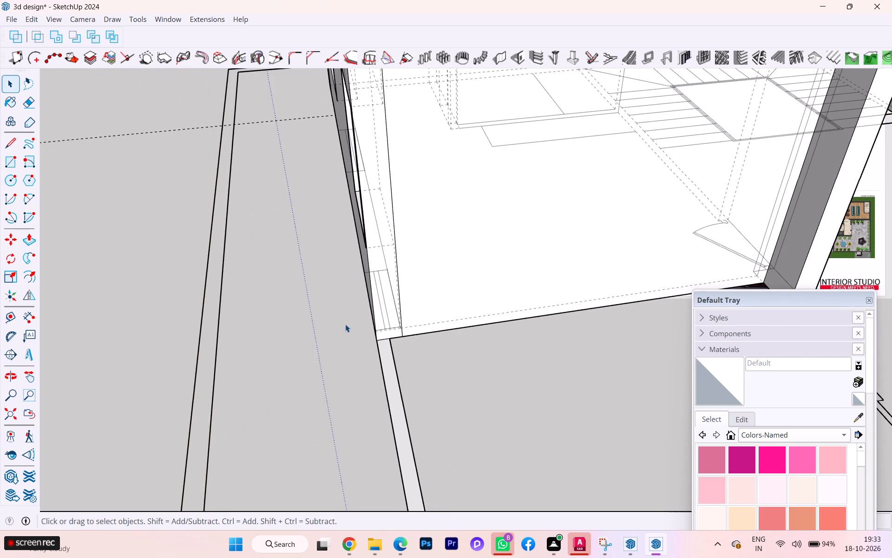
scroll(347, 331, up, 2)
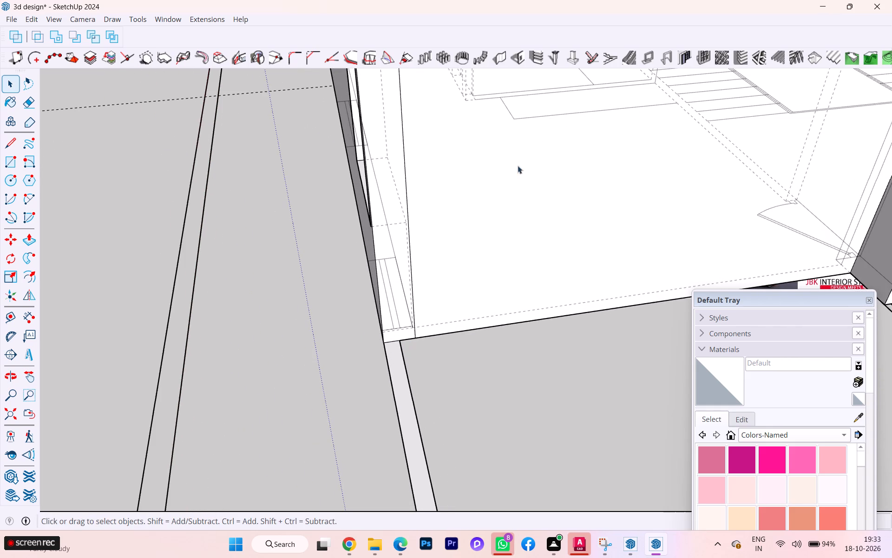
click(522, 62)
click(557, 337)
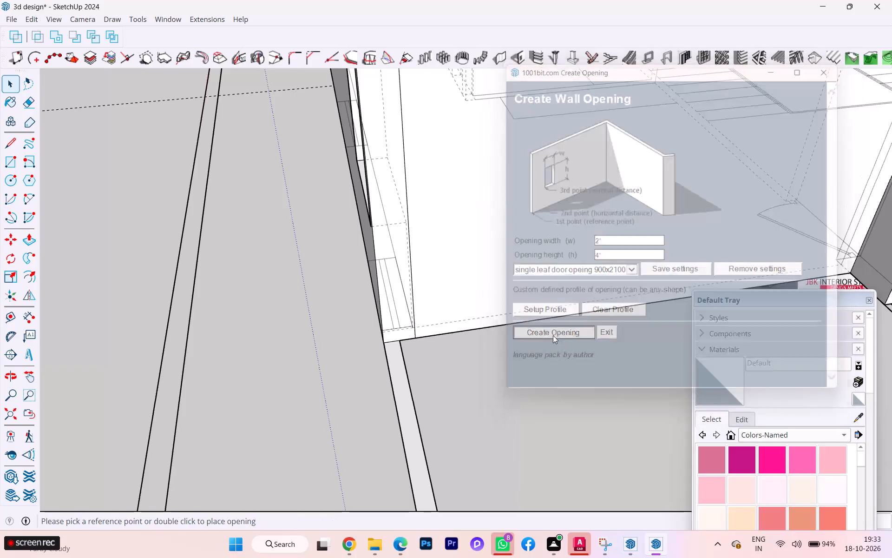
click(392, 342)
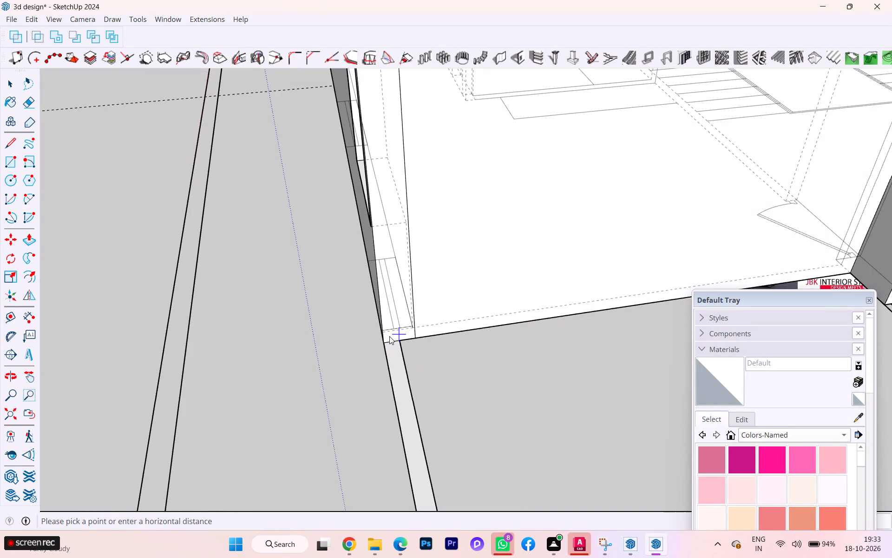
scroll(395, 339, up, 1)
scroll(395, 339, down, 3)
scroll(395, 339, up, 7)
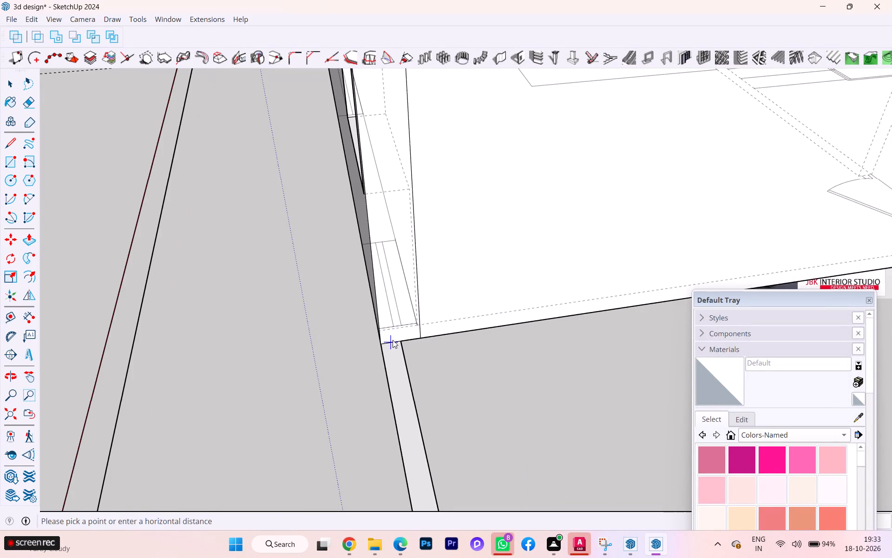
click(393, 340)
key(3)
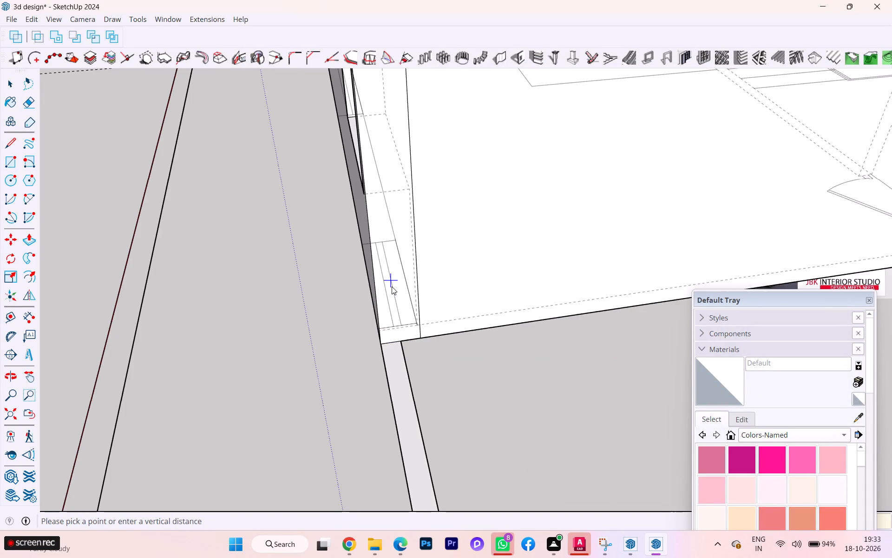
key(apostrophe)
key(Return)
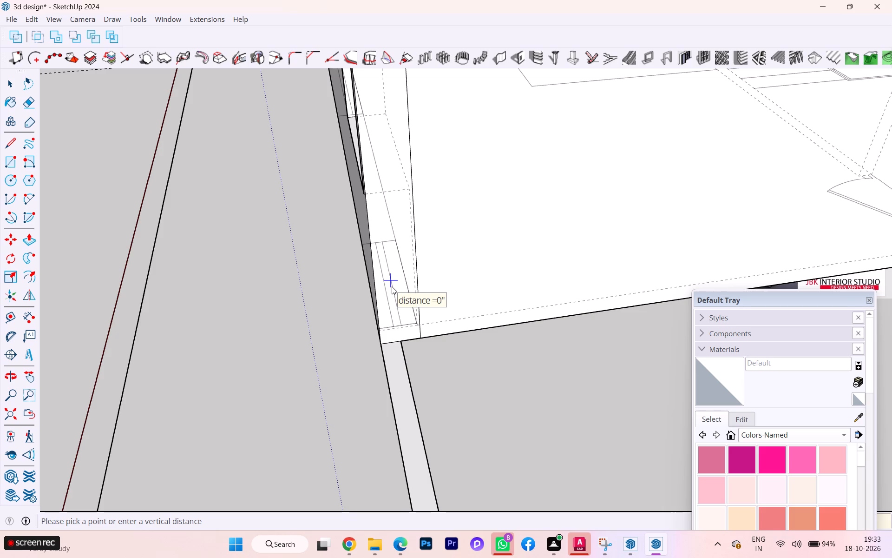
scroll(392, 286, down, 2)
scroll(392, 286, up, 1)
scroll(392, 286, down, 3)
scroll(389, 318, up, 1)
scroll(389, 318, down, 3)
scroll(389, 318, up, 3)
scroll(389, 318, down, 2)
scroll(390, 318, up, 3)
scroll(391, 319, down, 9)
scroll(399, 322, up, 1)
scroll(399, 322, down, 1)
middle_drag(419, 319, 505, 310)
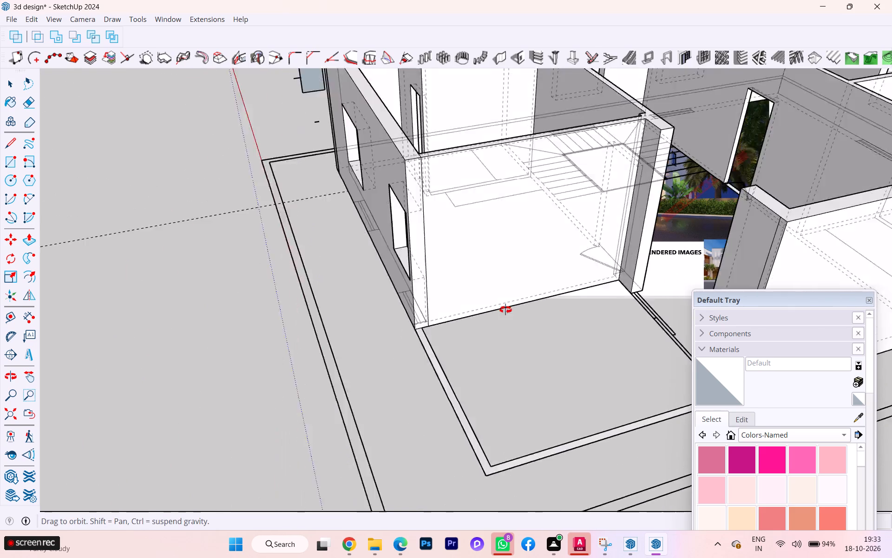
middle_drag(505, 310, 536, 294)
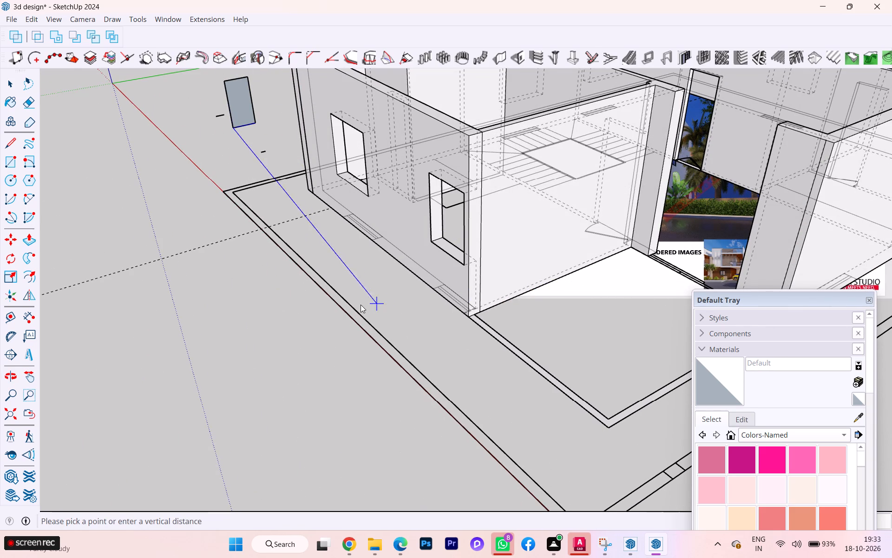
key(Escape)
Delete the misplaced rectangle and stray edges floating beside the building.
drag(262, 155, 183, 68)
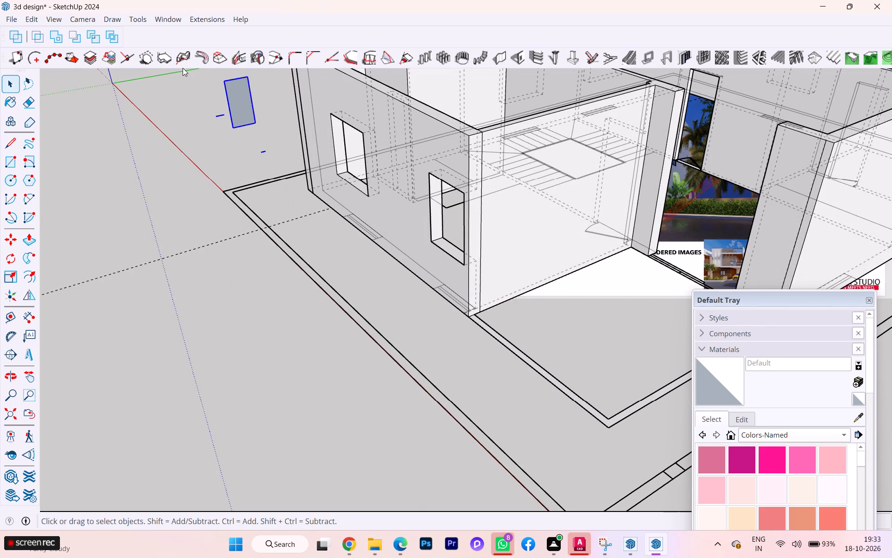
key(Delete)
Inside the wall group, create a 2' by 4' opening flush with the outer wall's end corner, 3' above the base edge.
click(524, 240)
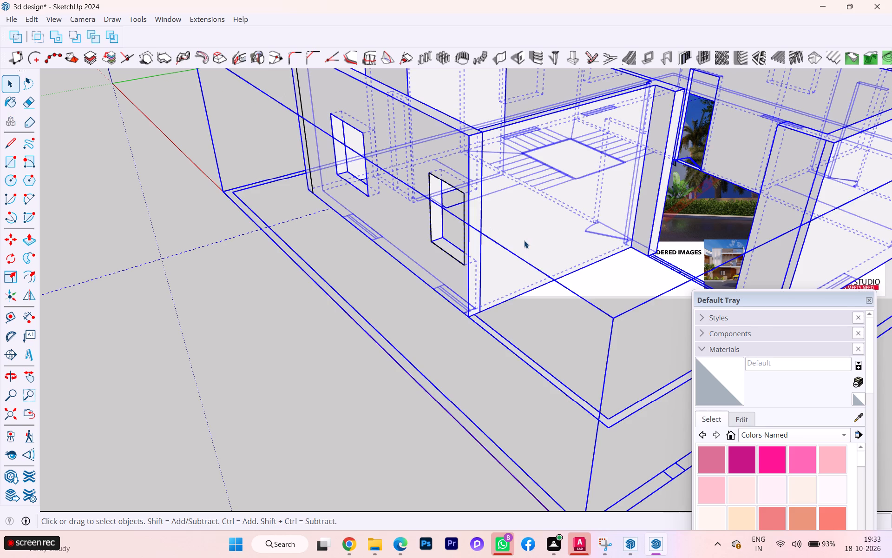
double_click(524, 240)
click(524, 240)
scroll(525, 242, up, 1)
scroll(524, 245, down, 1)
middle_drag(524, 245, 428, 253)
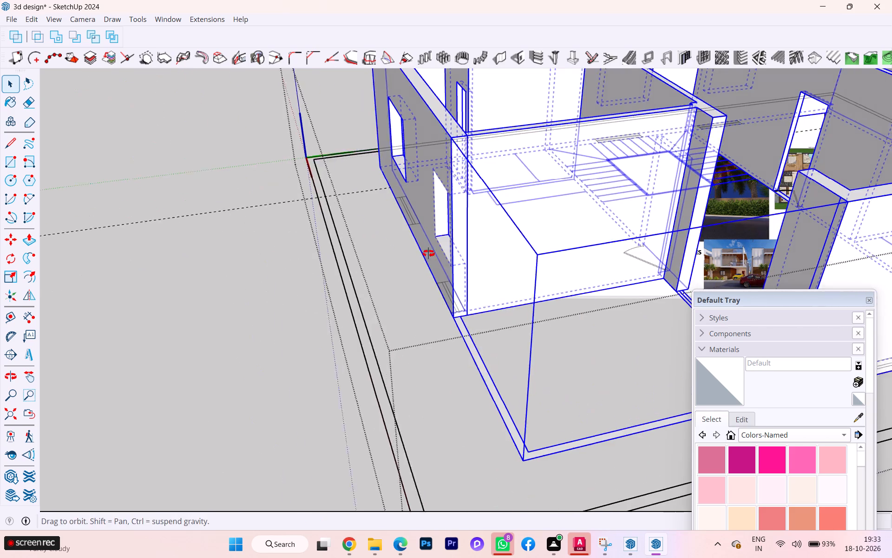
middle_drag(428, 253, 424, 253)
double_click(475, 252)
scroll(483, 279, up, 1)
scroll(483, 278, down, 2)
scroll(483, 278, up, 3)
scroll(483, 279, down, 1)
scroll(483, 281, up, 2)
scroll(481, 299, down, 2)
scroll(481, 299, up, 1)
scroll(481, 299, down, 1)
scroll(481, 299, up, 2)
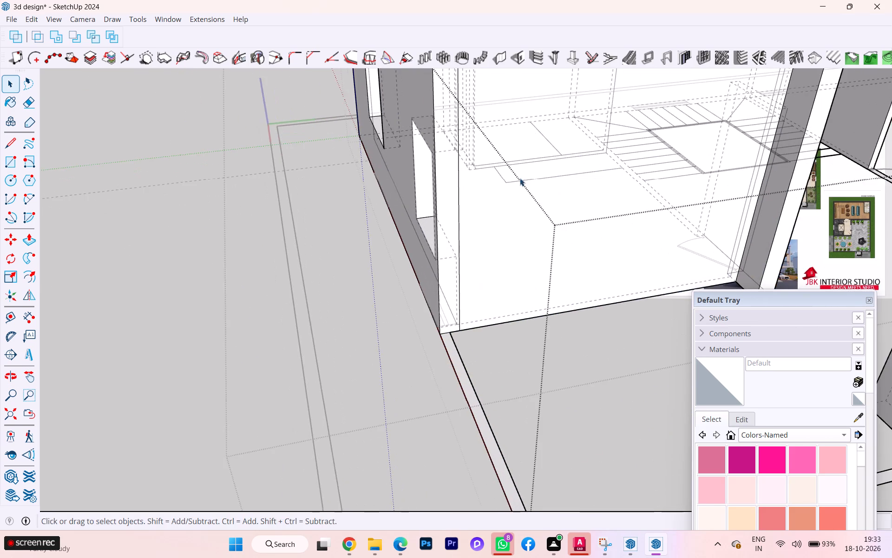
scroll(540, 115, up, 1)
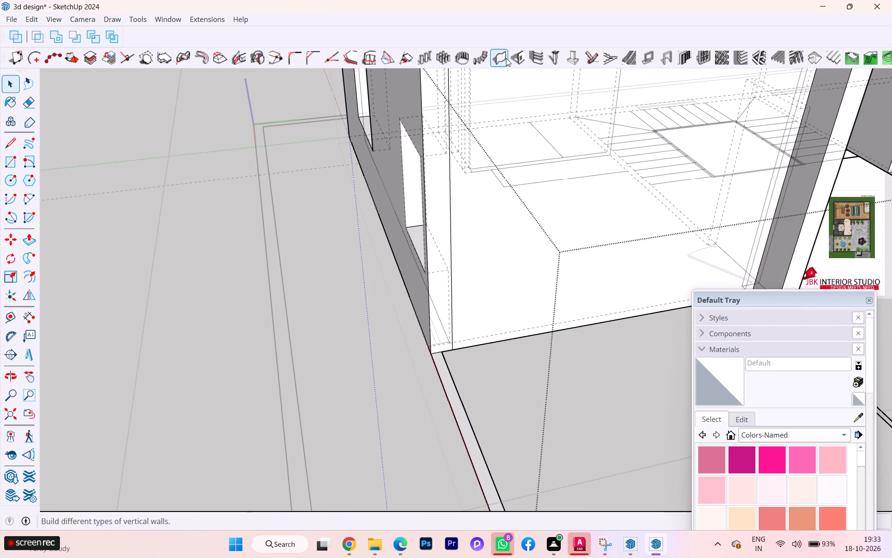
click(525, 54)
click(538, 343)
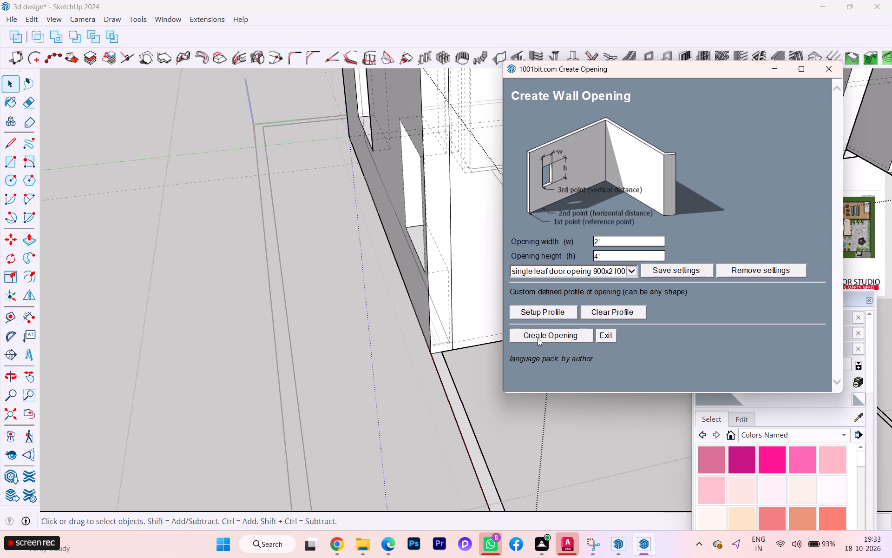
click(538, 338)
scroll(506, 345, up, 1)
scroll(506, 345, down, 2)
scroll(505, 345, up, 3)
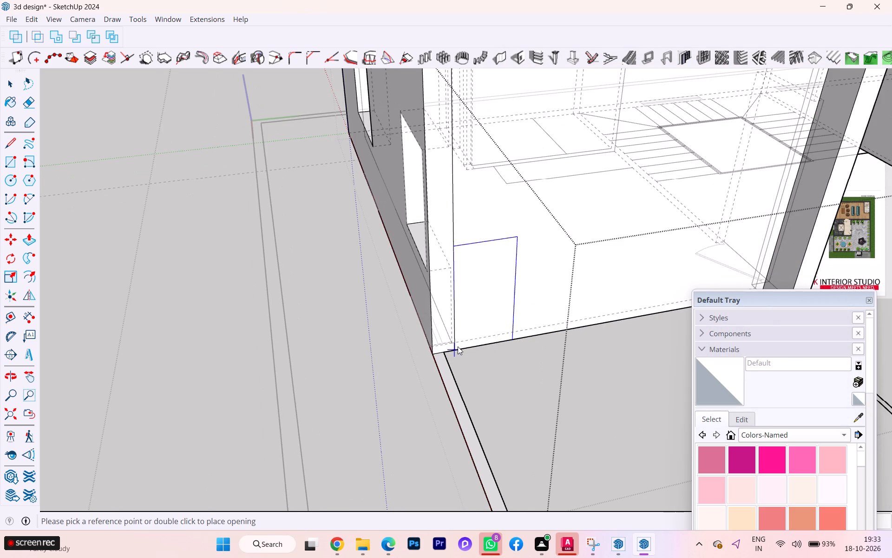
click(456, 347)
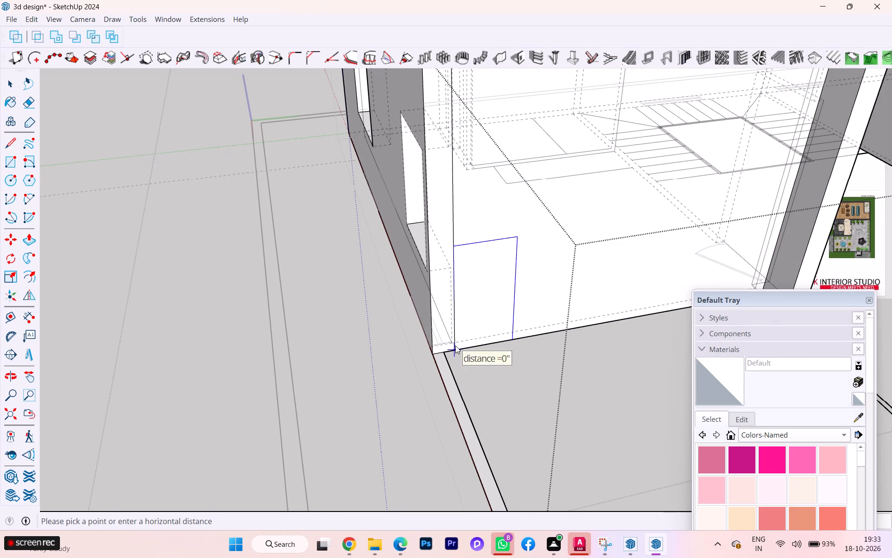
click(455, 345)
text(3')
key(Return)
scroll(416, 295, down, 3)
scroll(398, 302, up, 1)
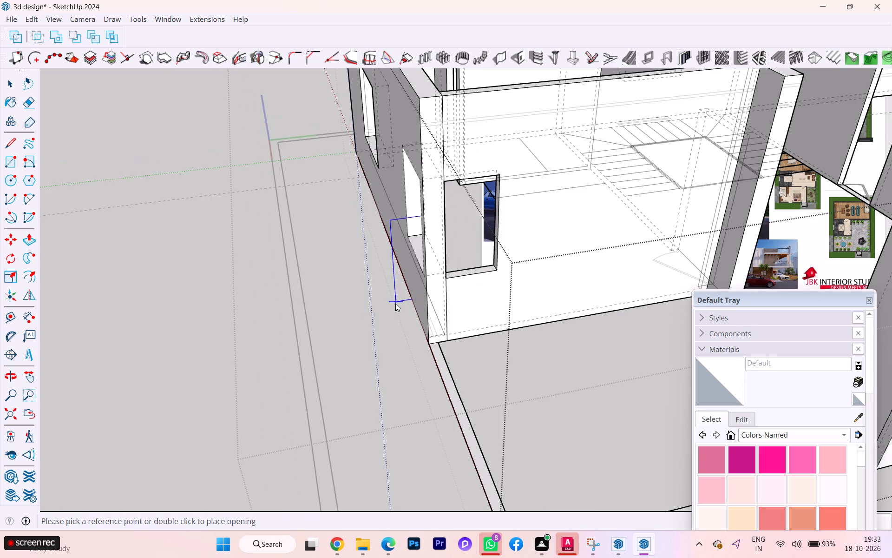
key(Escape)
key(space)
scroll(408, 288, down, 1)
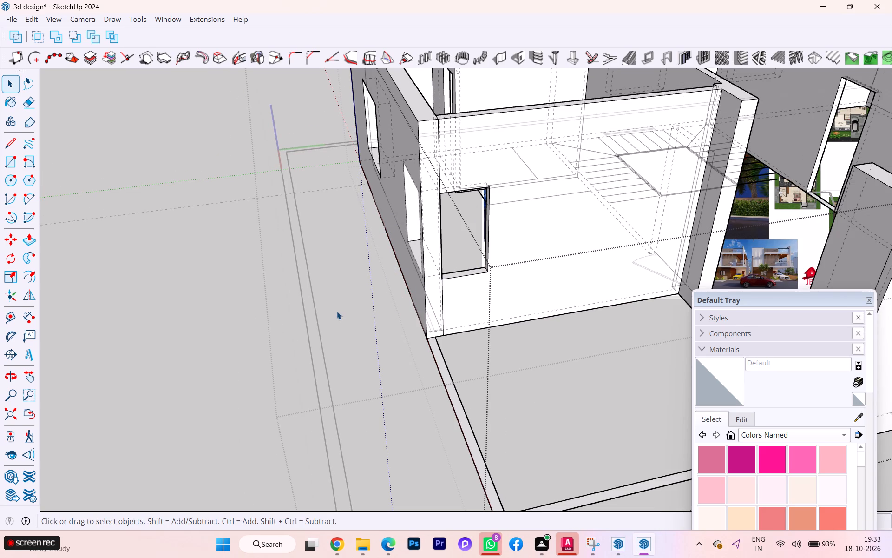
Turn off the back-edge display and exit the wall group.
key(k)
scroll(325, 304, down, 1)
middle_drag(338, 299, 677, 268)
scroll(497, 215, up, 3)
scroll(494, 213, down, 2)
scroll(494, 213, up, 2)
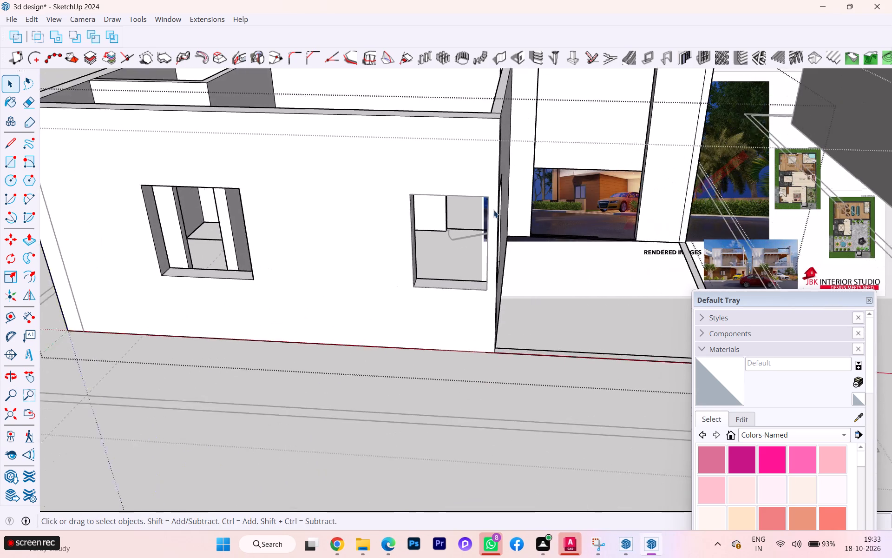
scroll(493, 210, up, 2)
scroll(493, 207, down, 1)
scroll(493, 206, up, 3)
scroll(497, 188, down, 4)
scroll(497, 188, up, 1)
click(387, 408)
scroll(410, 330, down, 1)
scroll(410, 329, up, 2)
scroll(412, 328, down, 1)
middle_drag(434, 344, 308, 356)
click(254, 412)
click(179, 450)
click(194, 441)
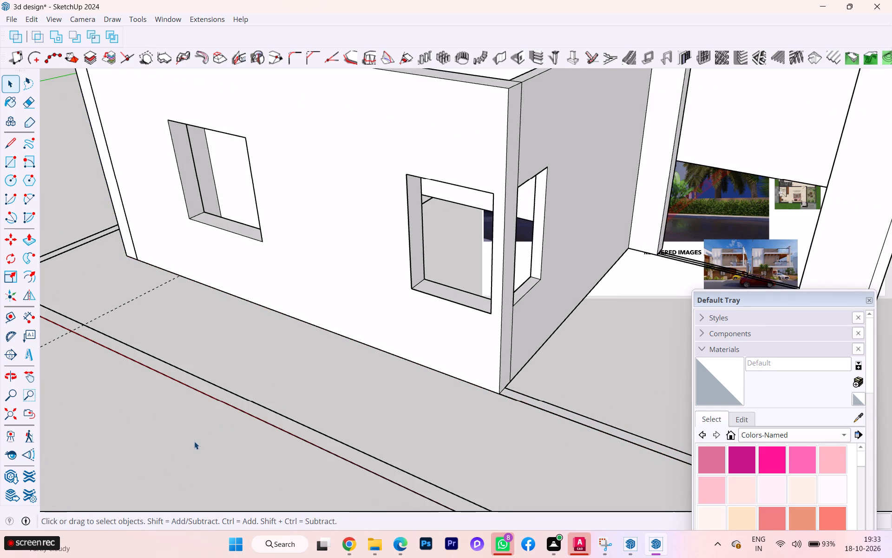
double_click(318, 354)
Examine the two window openings meeting at the outer wall's corner from outside and around the pillar.
scroll(547, 275, down, 1)
middle_drag(547, 275, 395, 270)
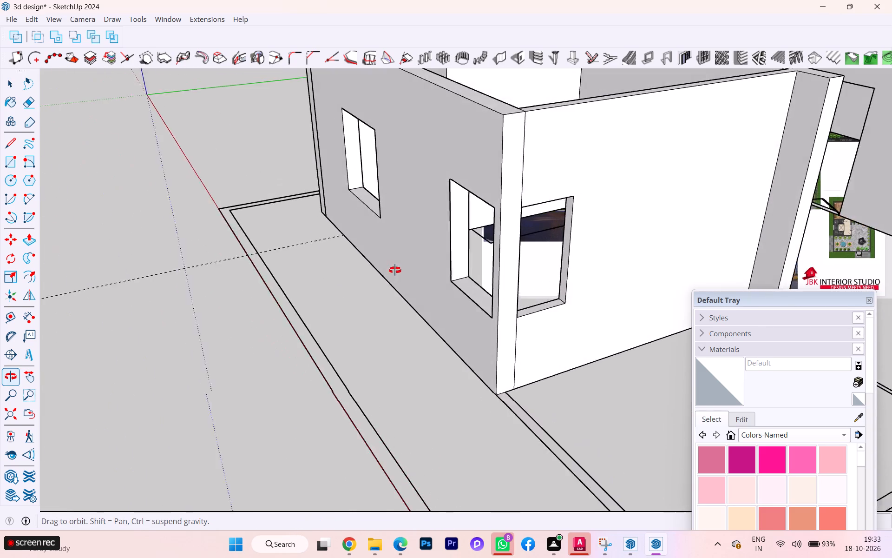
middle_drag(395, 270, 292, 283)
middle_drag(444, 250, 644, 243)
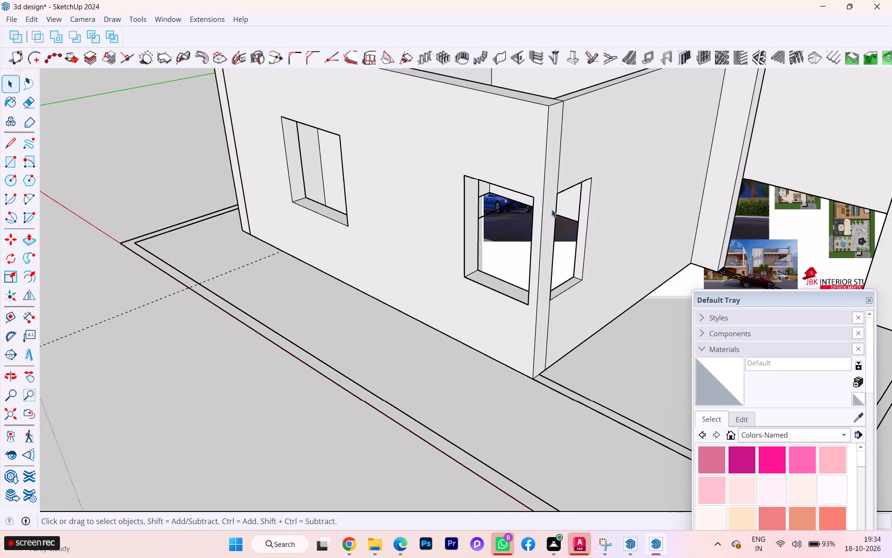
scroll(551, 209, up, 1)
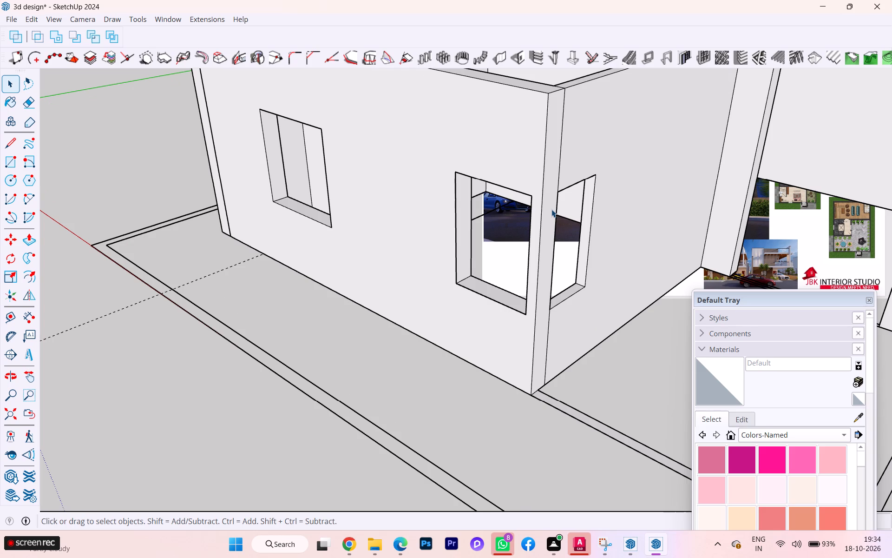
scroll(551, 208, up, 3)
scroll(554, 206, down, 2)
scroll(554, 206, up, 1)
scroll(554, 206, down, 3)
scroll(554, 206, up, 3)
scroll(554, 206, down, 2)
scroll(554, 206, up, 2)
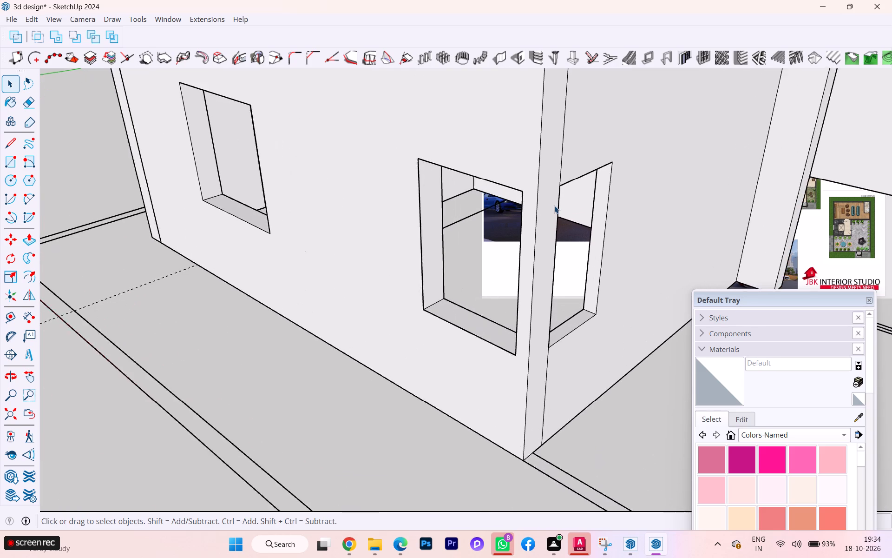
scroll(554, 206, up, 5)
scroll(544, 205, down, 1)
scroll(542, 205, up, 2)
scroll(514, 212, down, 1)
middle_drag(513, 212, 794, 212)
middle_drag(577, 193, 692, 183)
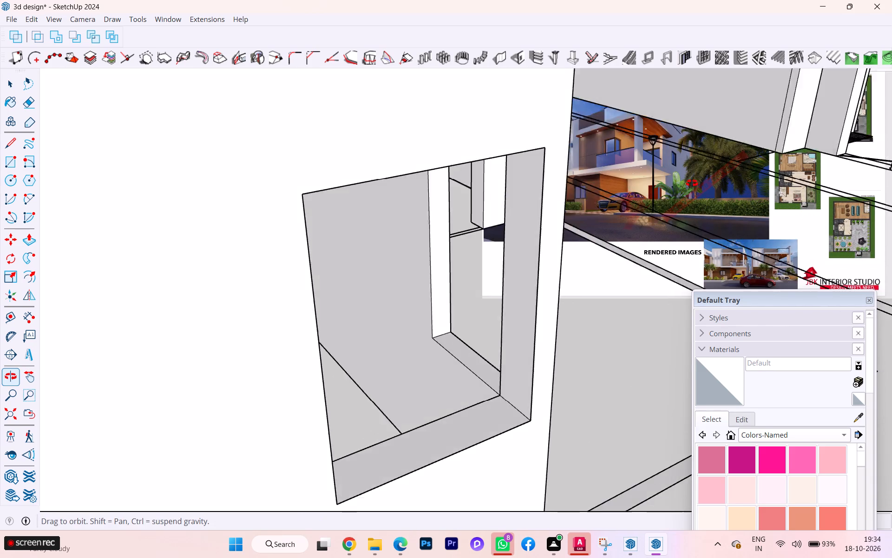
middle_drag(692, 183, 178, 252)
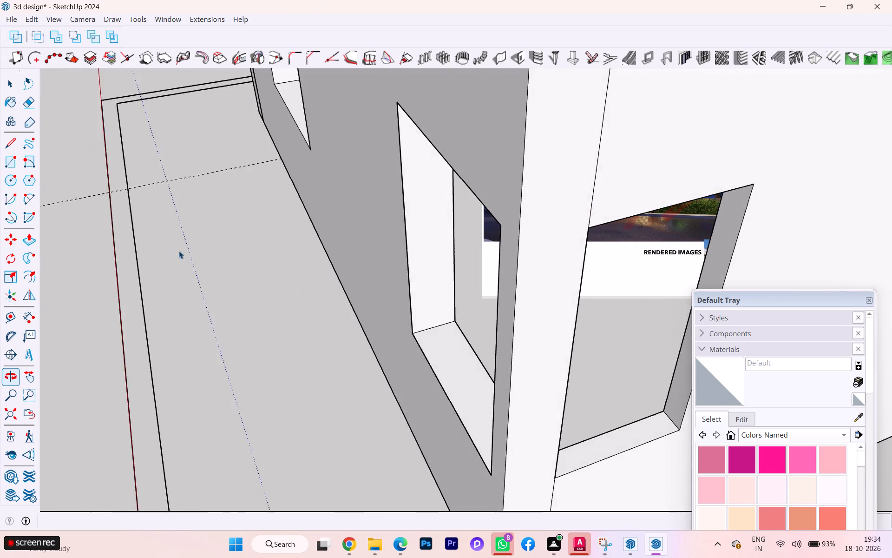
Compare the open-topped floor's walls and corner openings with the slab-covered floor and the reference render.
scroll(308, 196, down, 6)
scroll(299, 195, up, 4)
scroll(299, 195, down, 1)
scroll(299, 195, up, 1)
scroll(299, 195, down, 4)
scroll(290, 195, up, 1)
scroll(290, 195, down, 5)
scroll(290, 195, up, 1)
scroll(290, 195, down, 4)
scroll(284, 202, up, 3)
scroll(284, 202, down, 1)
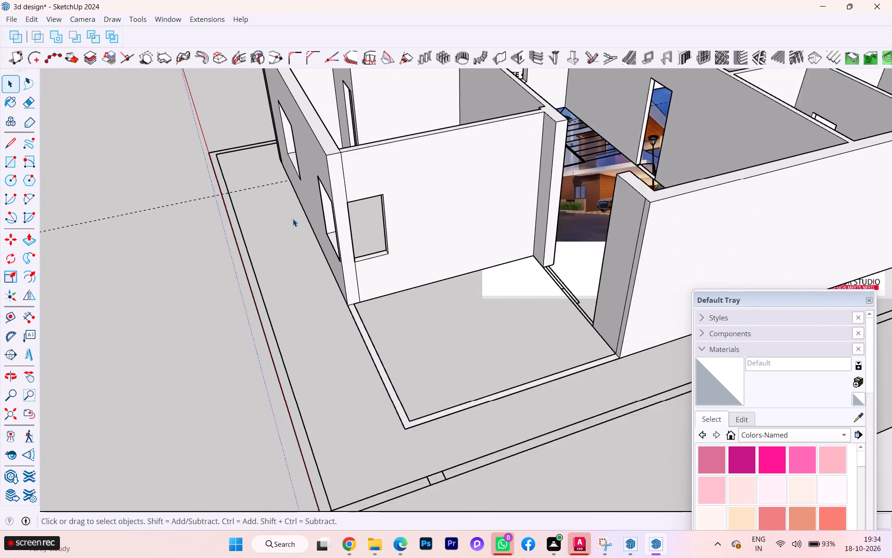
scroll(296, 220, down, 12)
scroll(367, 232, down, 7)
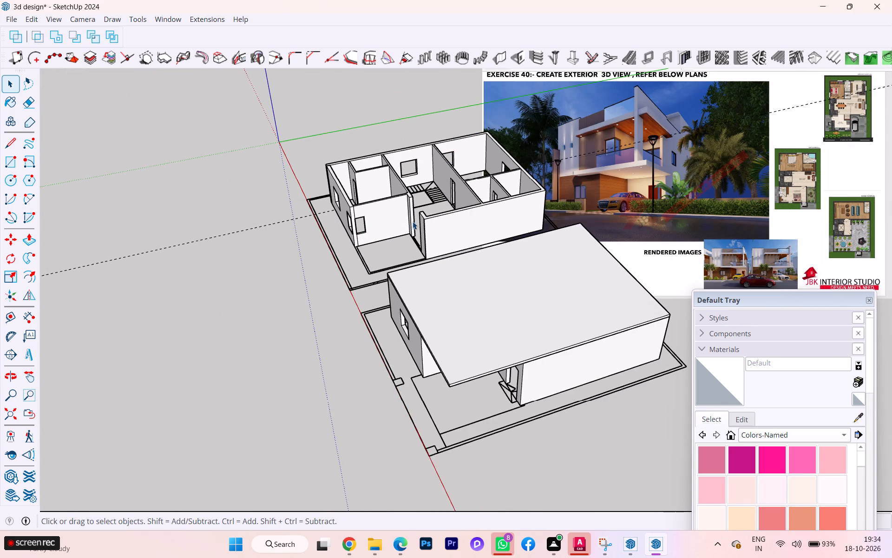
scroll(417, 217, up, 4)
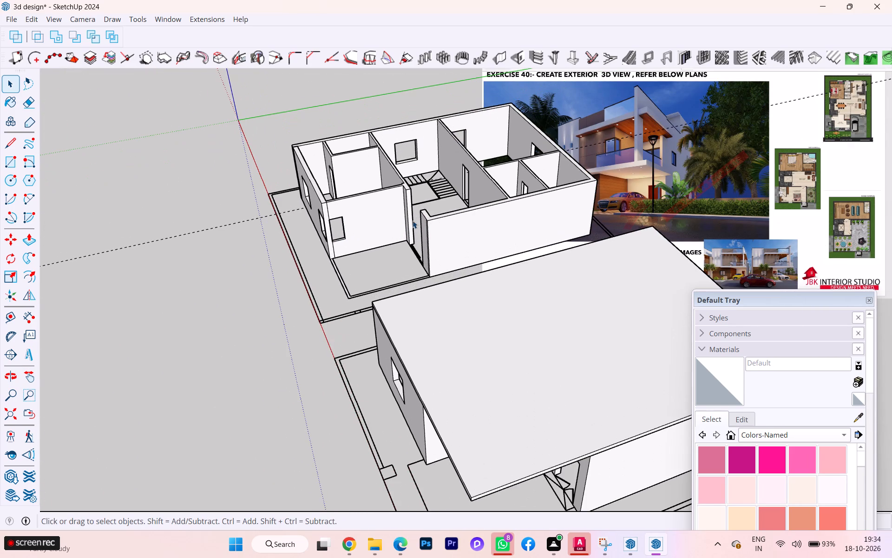
scroll(343, 237, up, 2)
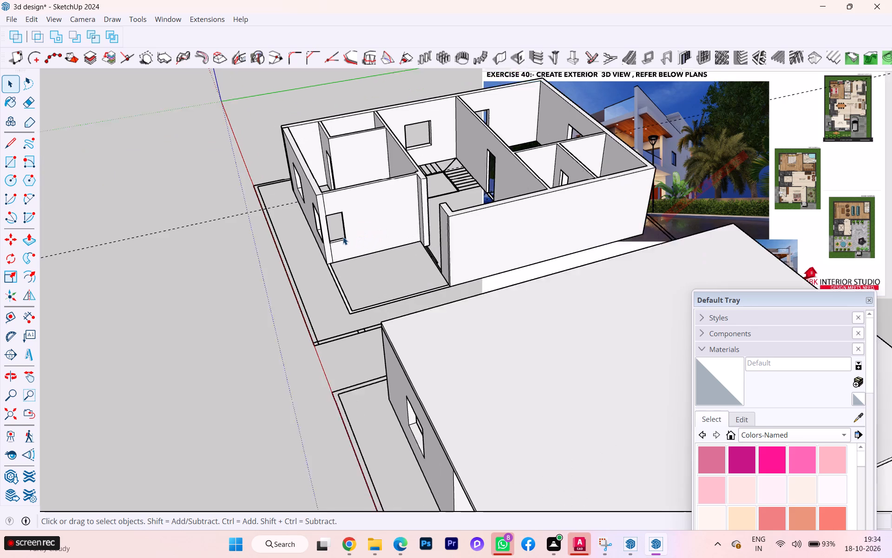
scroll(343, 237, up, 2)
scroll(344, 238, down, 1)
middle_drag(344, 238, 363, 219)
scroll(316, 224, down, 2)
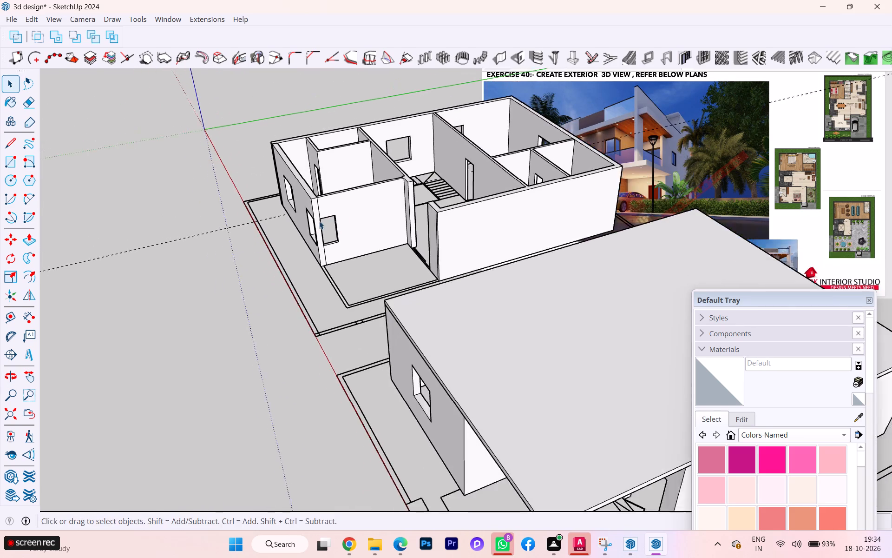
scroll(319, 221, down, 1)
middle_drag(352, 216, 440, 198)
scroll(373, 231, up, 1)
scroll(366, 234, down, 1)
scroll(362, 236, up, 2)
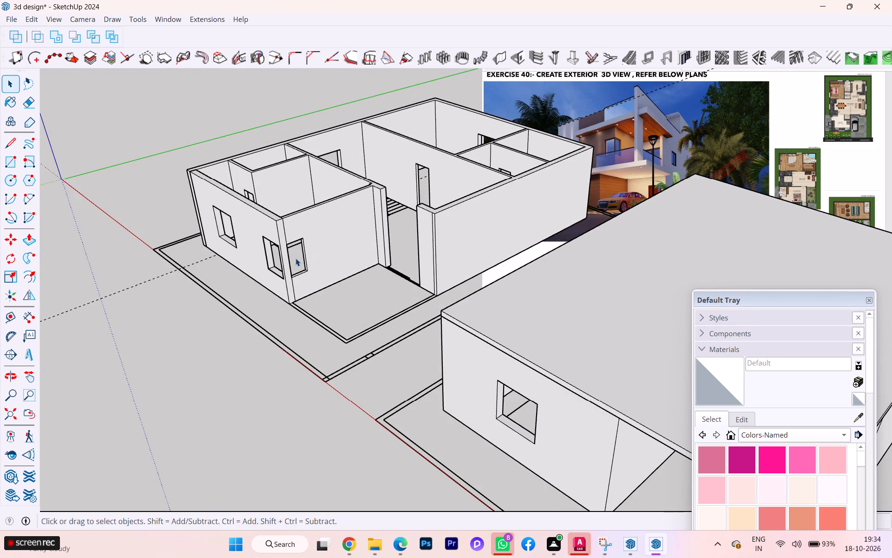
Inspect the narrow wall piece between the two corner openings from several angles.
scroll(295, 258, up, 11)
scroll(279, 262, down, 1)
scroll(276, 264, up, 2)
scroll(276, 264, down, 2)
scroll(274, 266, up, 1)
scroll(274, 266, down, 1)
scroll(274, 266, up, 1)
scroll(270, 273, down, 1)
scroll(270, 274, up, 1)
scroll(268, 279, down, 5)
scroll(264, 290, up, 2)
scroll(264, 290, down, 10)
scroll(289, 304, up, 8)
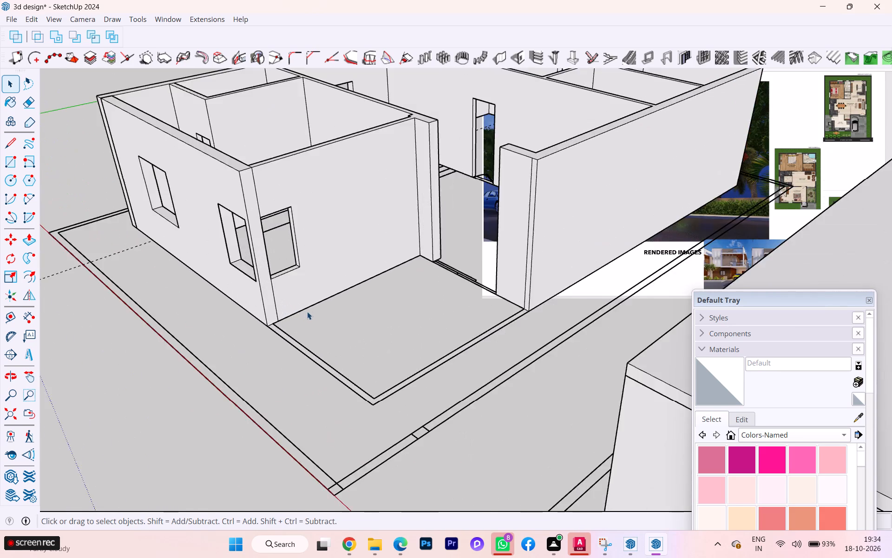
scroll(312, 311, down, 2)
scroll(312, 311, up, 3)
scroll(312, 311, down, 1)
scroll(312, 311, up, 2)
scroll(271, 288, up, 3)
scroll(263, 281, down, 1)
scroll(263, 281, up, 10)
scroll(243, 280, down, 1)
middle_drag(243, 280, 346, 233)
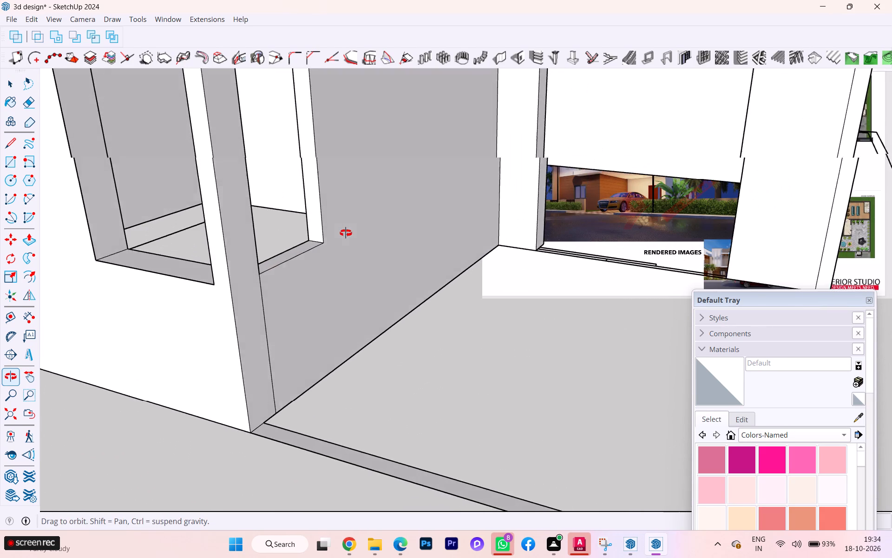
middle_drag(346, 233, 305, 261)
scroll(303, 264, down, 5)
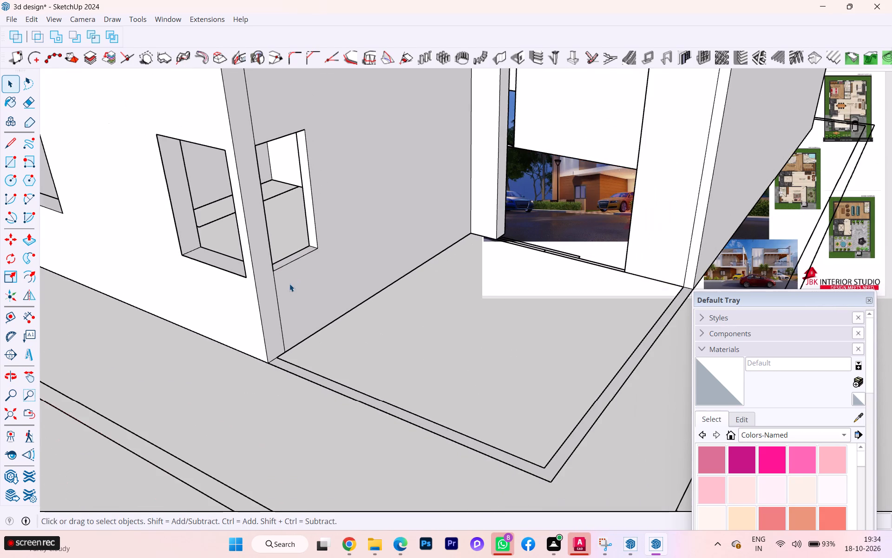
scroll(271, 296, down, 2)
middle_drag(264, 300, 334, 282)
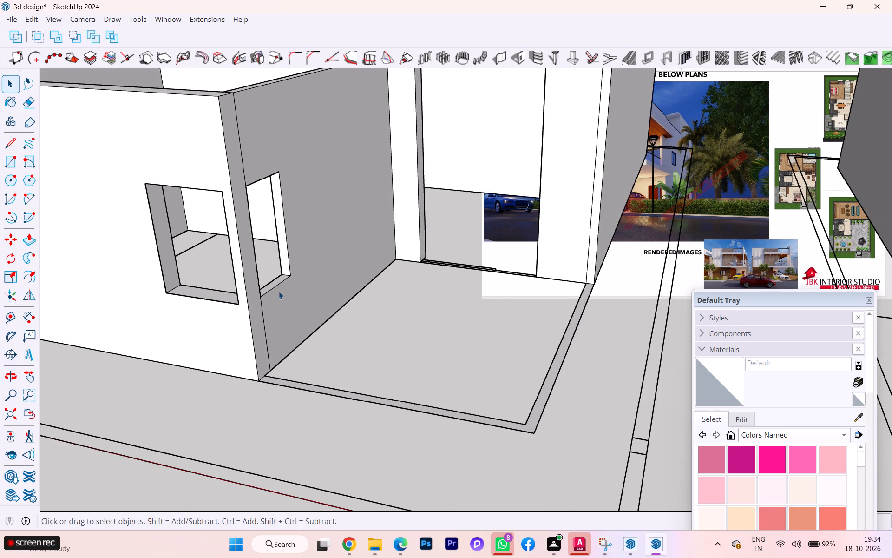
scroll(277, 290, down, 5)
middle_drag(270, 290, 111, 289)
scroll(180, 275, down, 4)
scroll(181, 275, up, 1)
scroll(181, 275, down, 3)
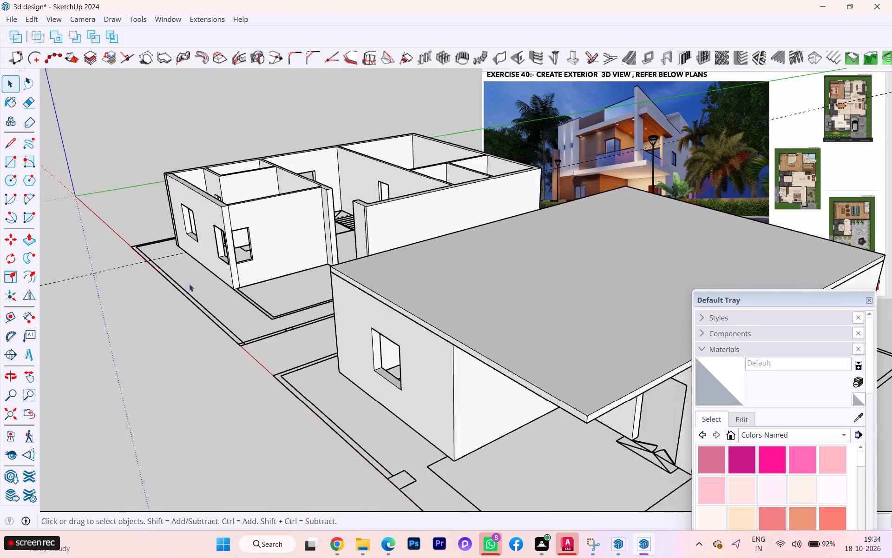
scroll(189, 284, down, 1)
middle_drag(197, 284, 397, 272)
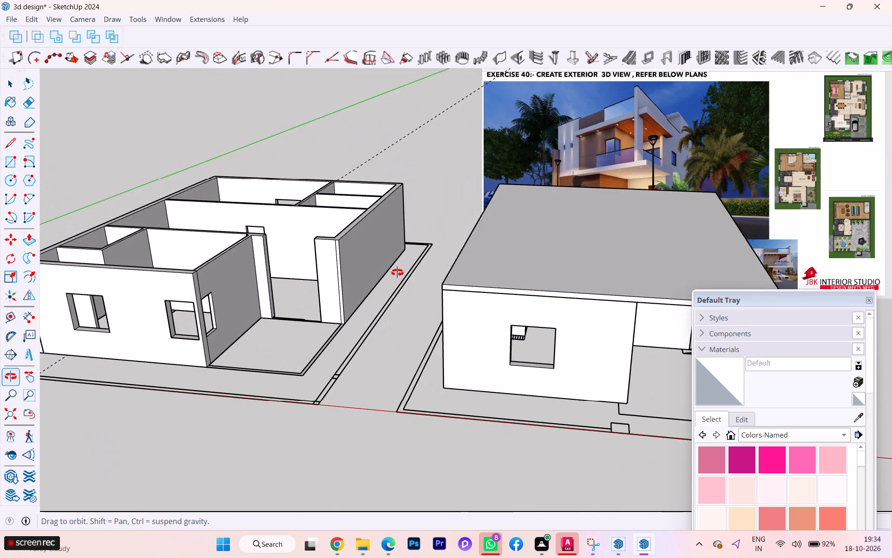
middle_drag(397, 272, 328, 289)
Draw lines around the corner pillar connecting the top corners of the two adjoining window openings.
scroll(269, 312, up, 12)
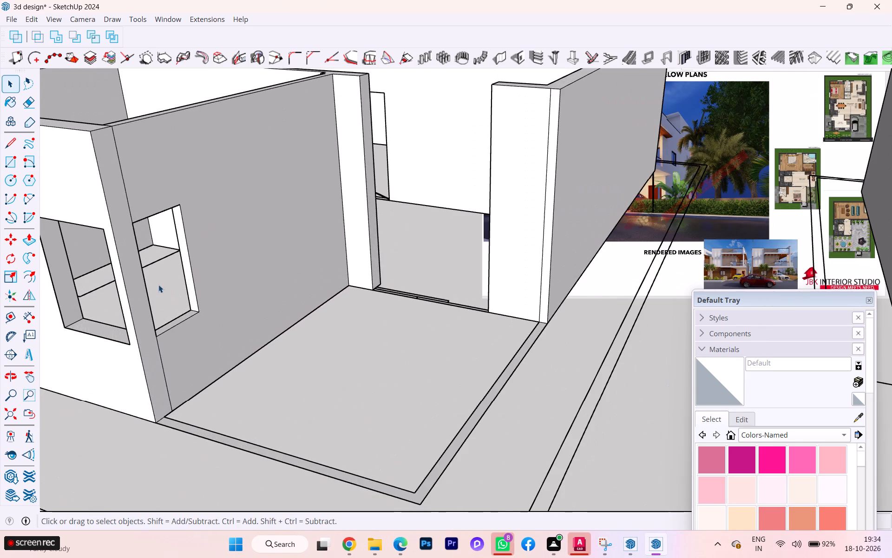
middle_drag(157, 281, 294, 250)
scroll(322, 232, up, 3)
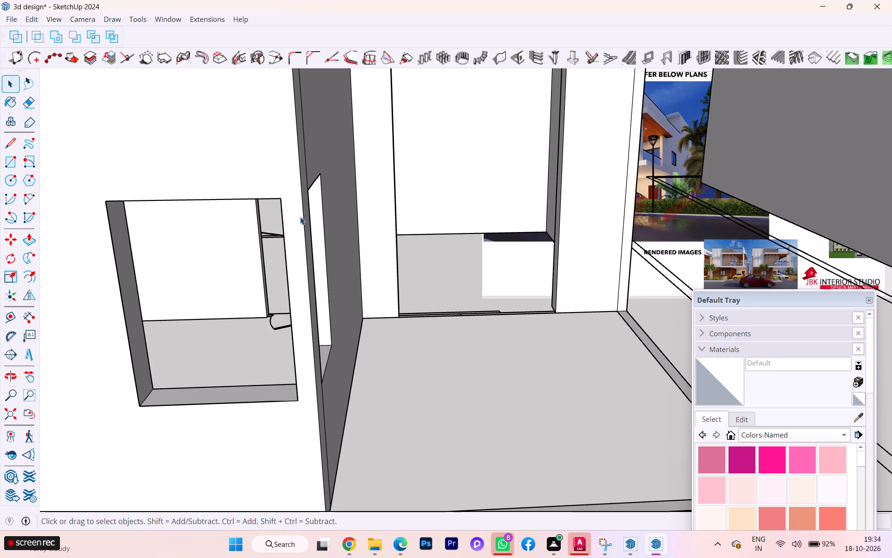
key(l)
key(Return)
click(281, 203)
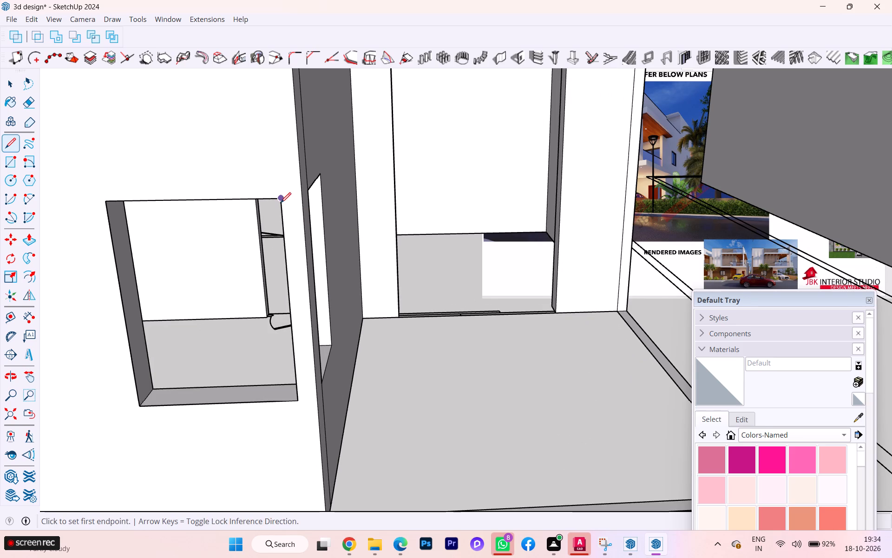
click(302, 194)
middle_drag(303, 197, 198, 213)
scroll(303, 197, down, 1)
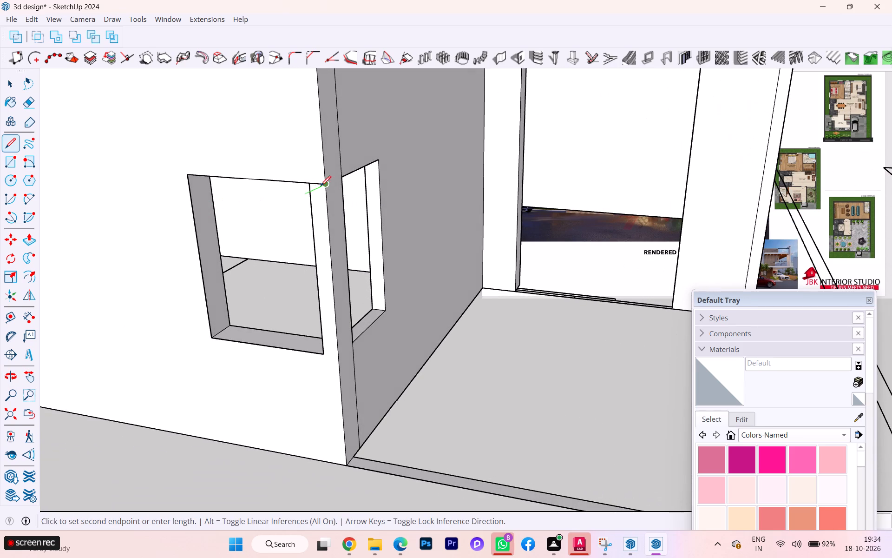
click(328, 185)
click(343, 178)
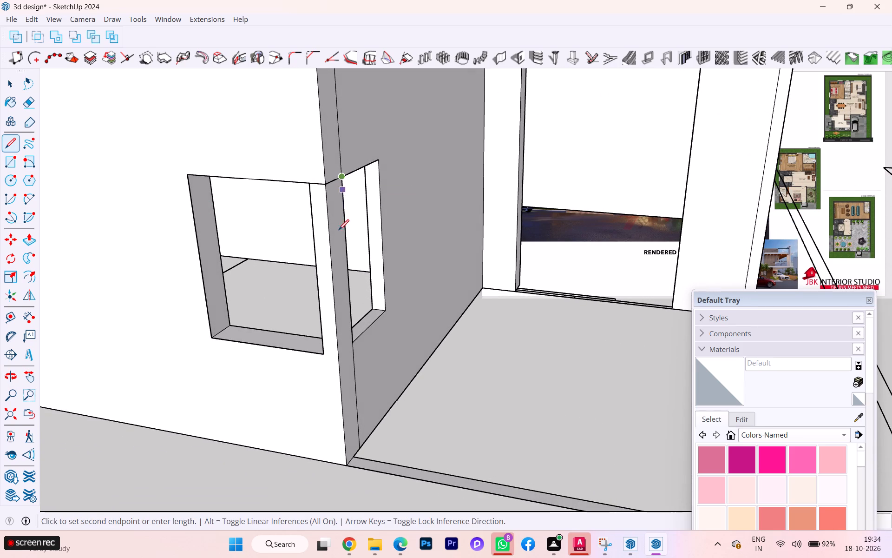
Draw lines around the corner pillar connecting the bottom corners of the two adjoining window openings.
key(Escape)
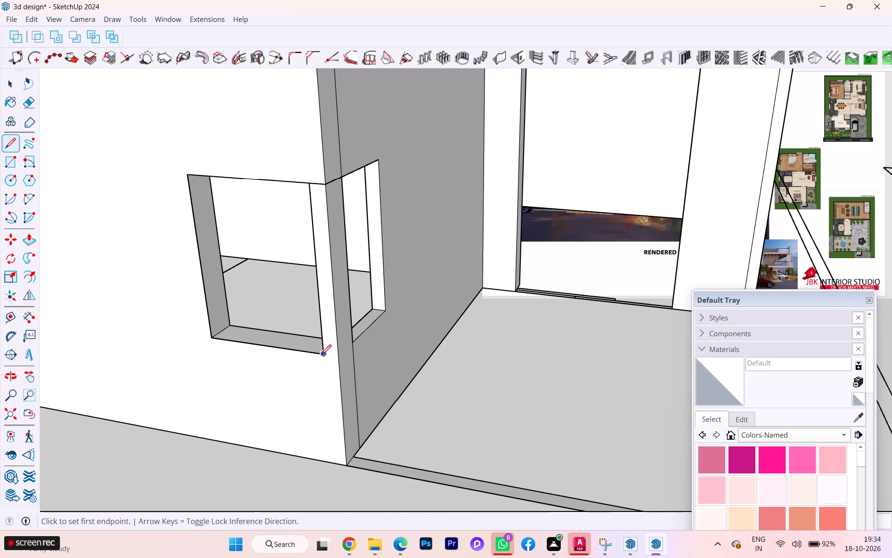
click(321, 355)
click(341, 352)
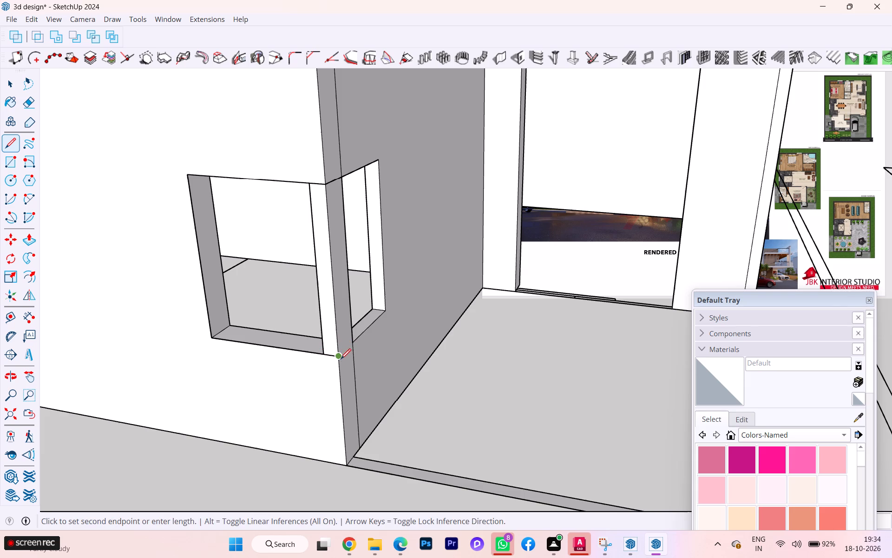
click(340, 359)
click(355, 342)
key(space)
Open the wall group and Push/Pull the pillar's inner window-side face out to the wall's outer corner.
scroll(316, 326, down, 2)
middle_drag(315, 325, 688, 284)
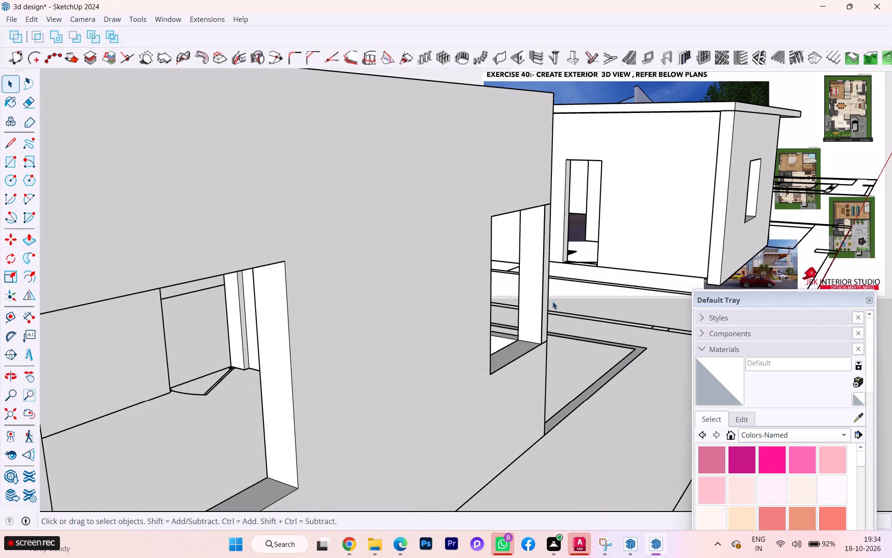
click(534, 298)
double_click(540, 283)
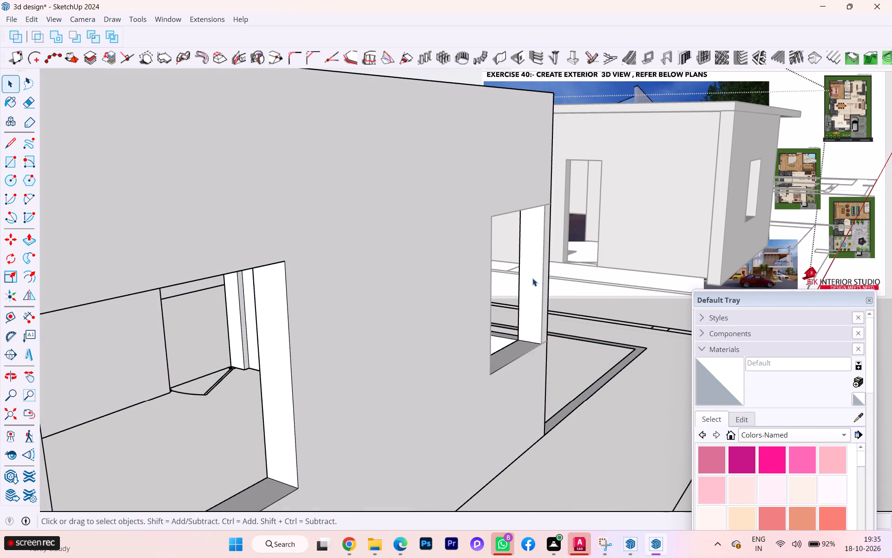
double_click(530, 276)
middle_drag(533, 270, 493, 286)
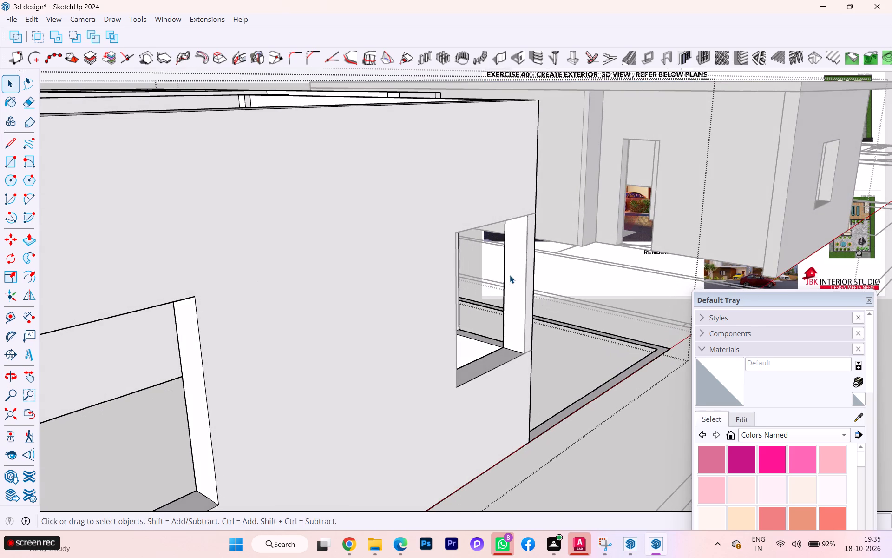
click(516, 269)
key(p)
click(519, 266)
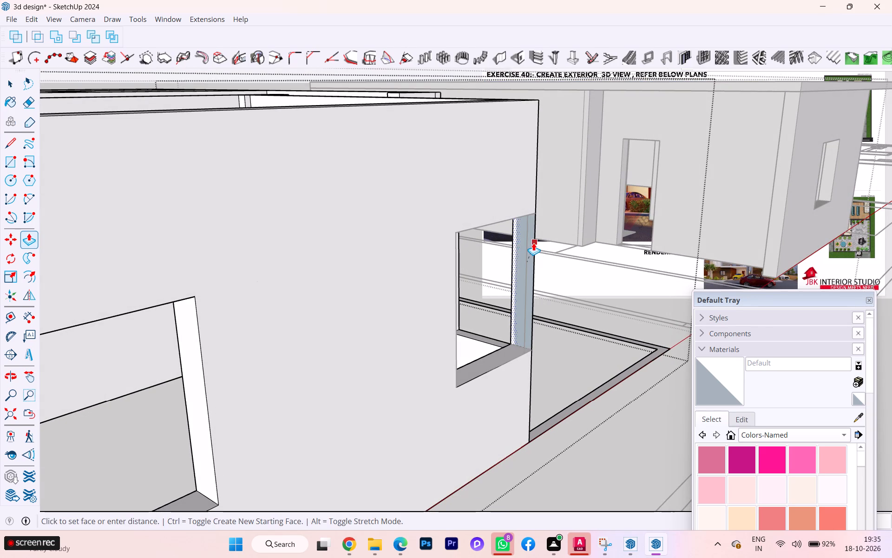
click(533, 243)
Delete the remaining narrow pillar face between the two window openings at the outer corner.
scroll(537, 259, down, 1)
middle_drag(528, 270, 486, 279)
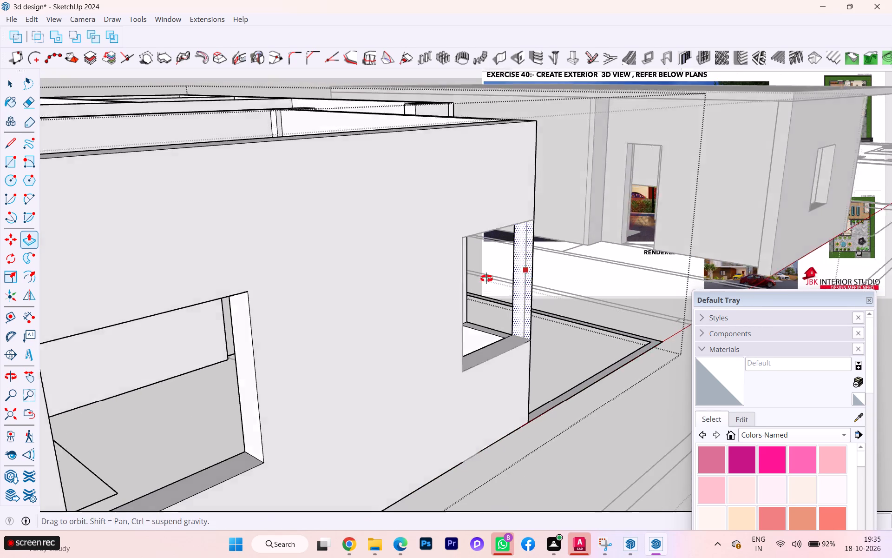
middle_drag(486, 279, 242, 314)
scroll(456, 273, up, 4)
scroll(446, 279, down, 1)
middle_drag(444, 280, 295, 272)
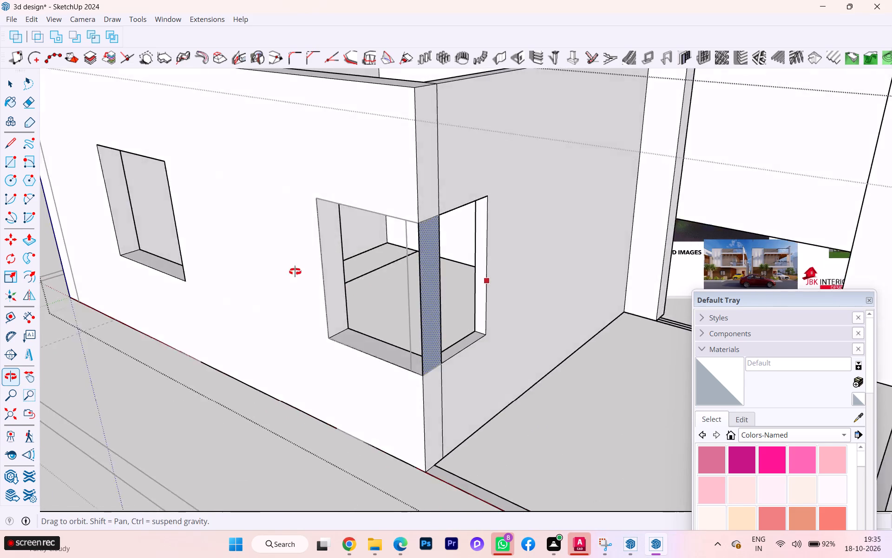
middle_drag(295, 272, 268, 270)
key(space)
click(427, 275)
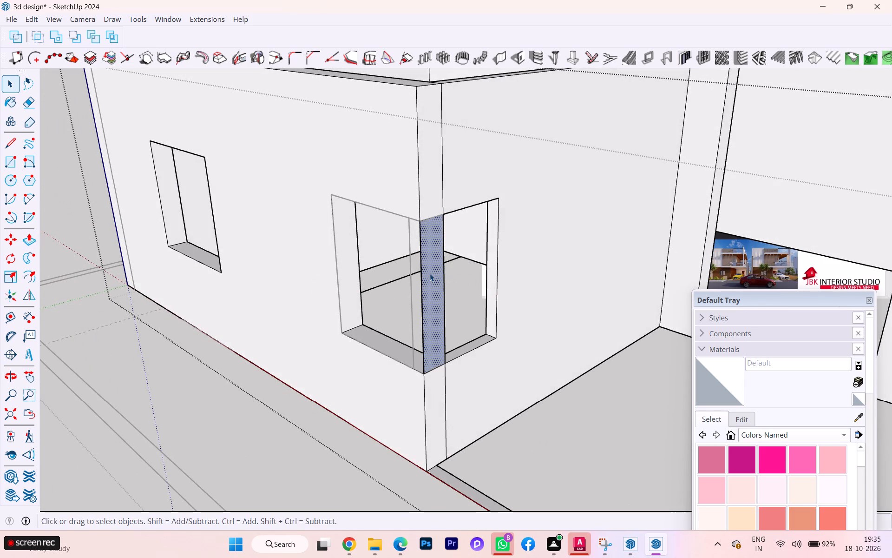
click(430, 273)
key(Delete)
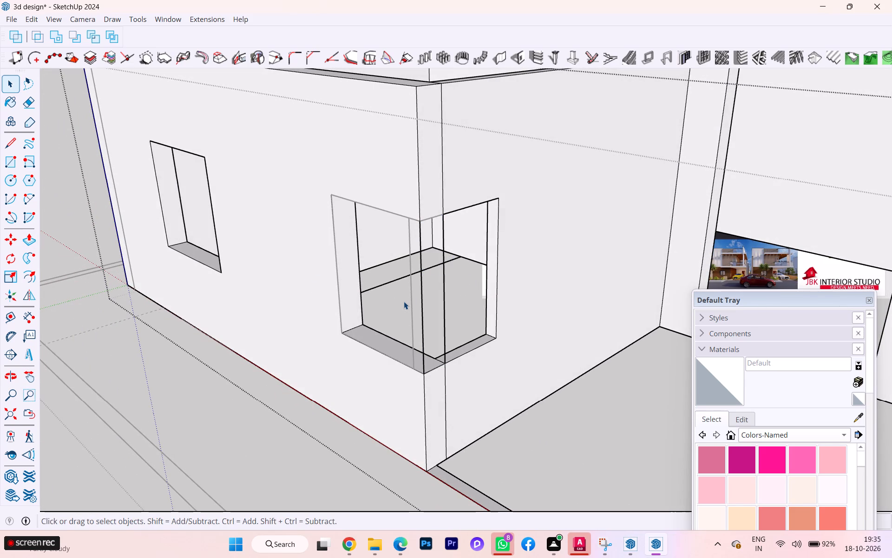
Erase the two leftover vertical pillar edges in the corner opening and leave the wall group.
key(e)
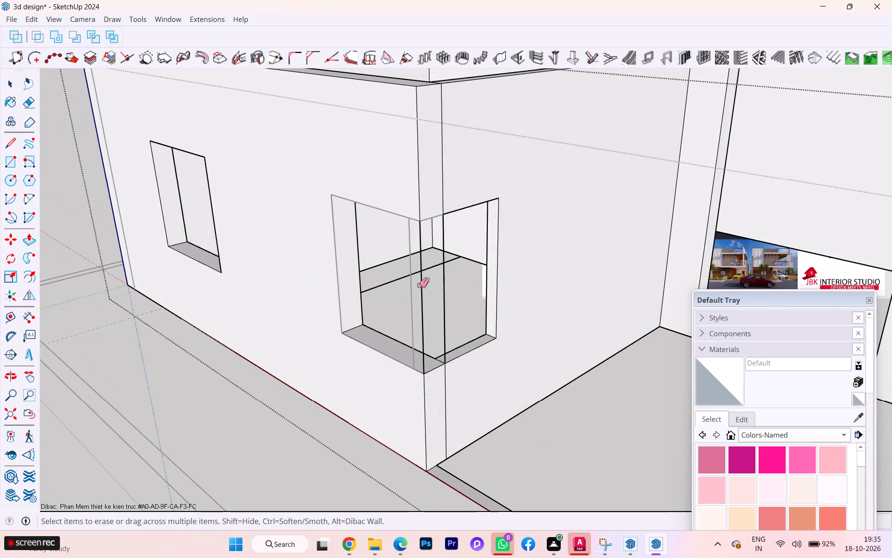
click(420, 283)
click(442, 267)
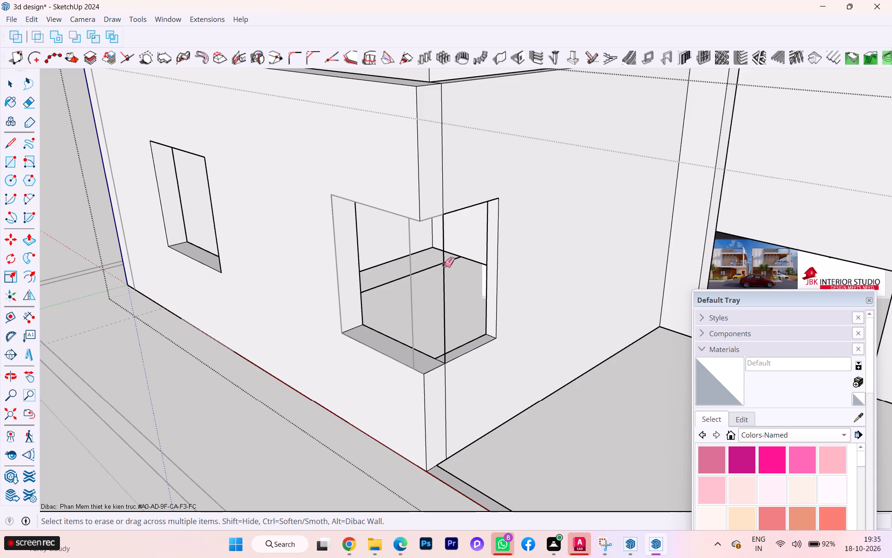
click(444, 265)
key(space)
click(207, 381)
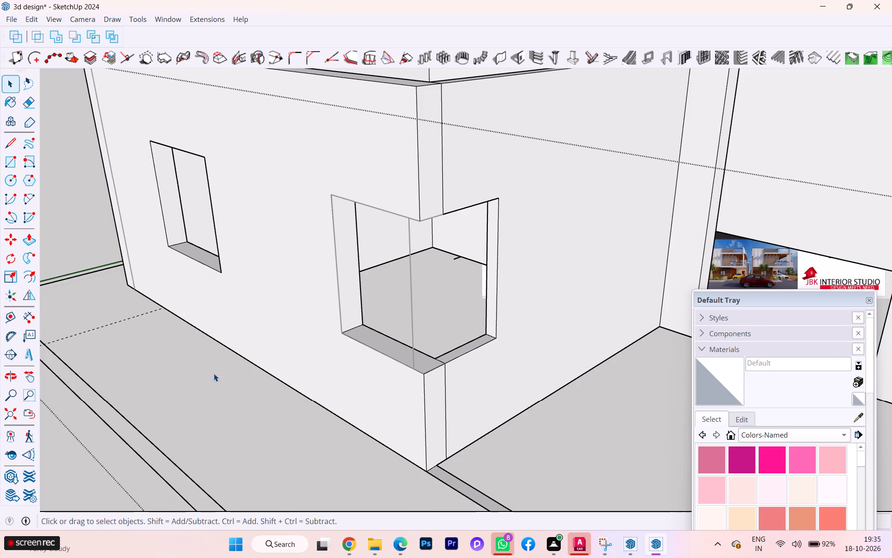
click(208, 393)
triple_click(215, 388)
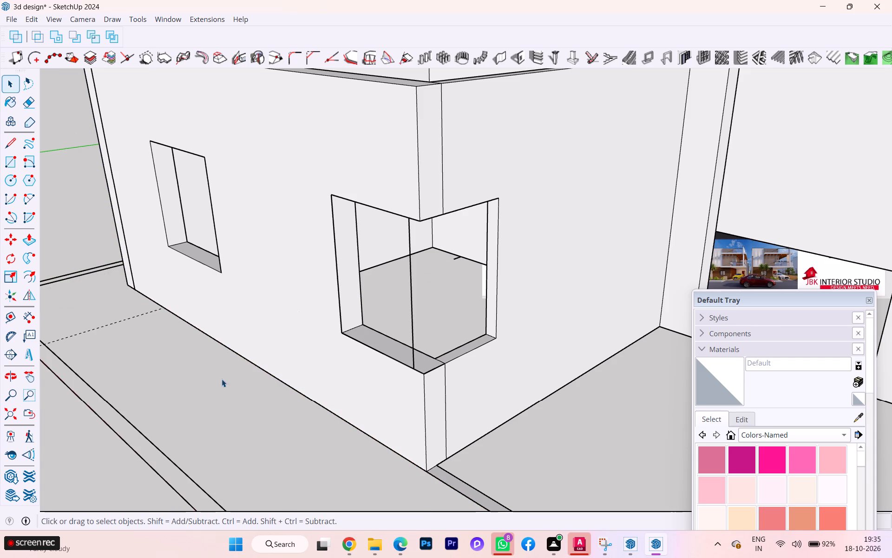
Erase the loose vertical line still standing in the corner window opening above the sill.
scroll(452, 326, up, 1)
scroll(457, 333, down, 2)
middle_drag(445, 354, 352, 373)
scroll(383, 359, up, 9)
scroll(434, 346, down, 2)
scroll(434, 346, up, 3)
middle_drag(455, 355, 447, 357)
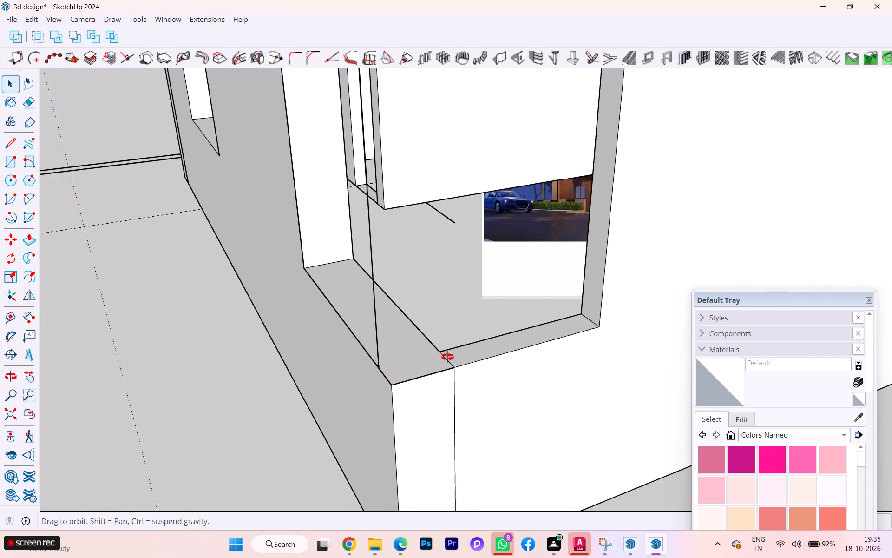
middle_drag(447, 357, 418, 364)
double_click(415, 366)
click(284, 397)
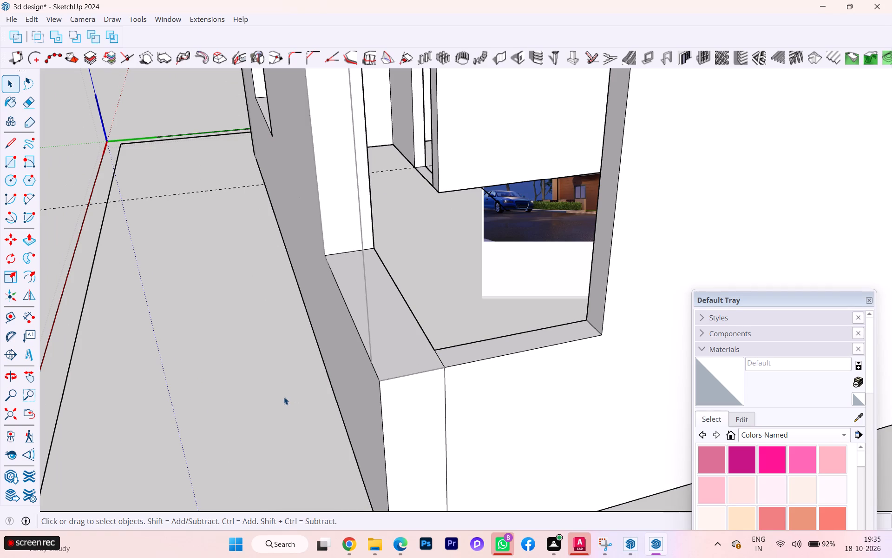
click(190, 382)
click(46, 276)
click(66, 256)
key(Escape)
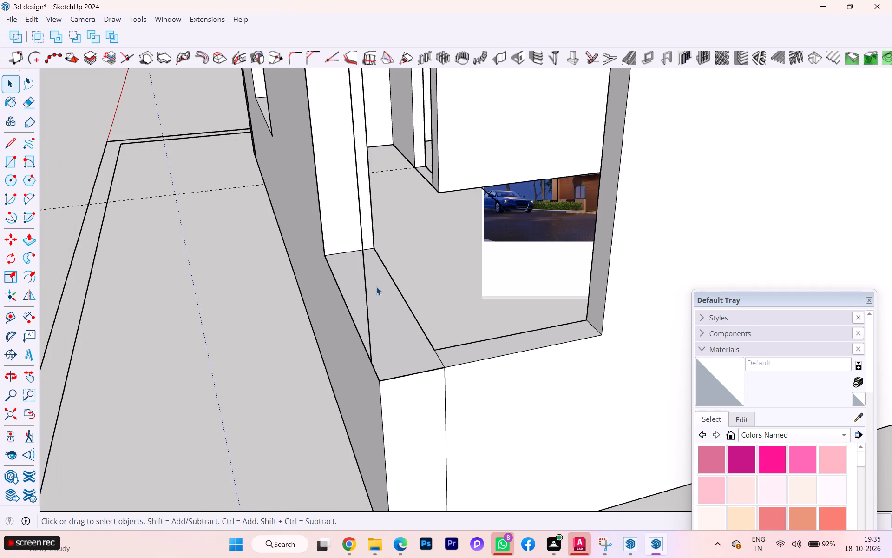
key(r)
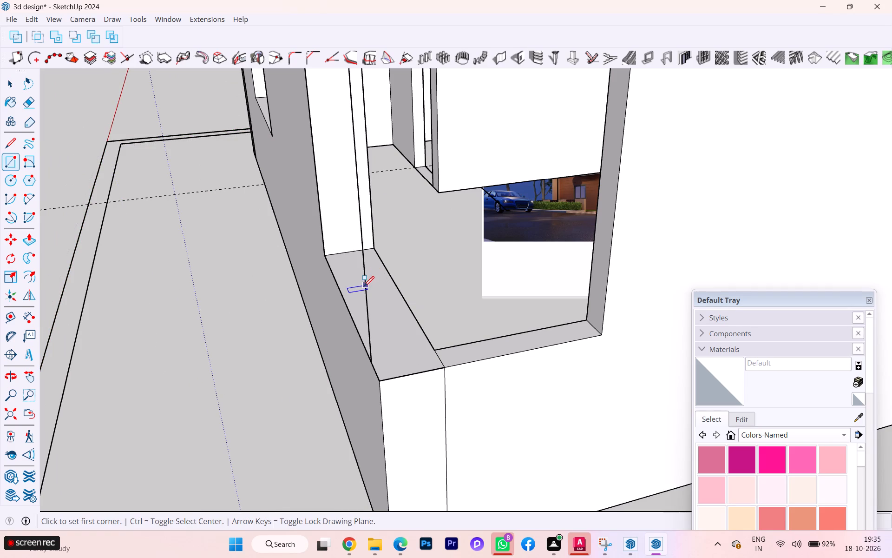
key(e)
click(366, 270)
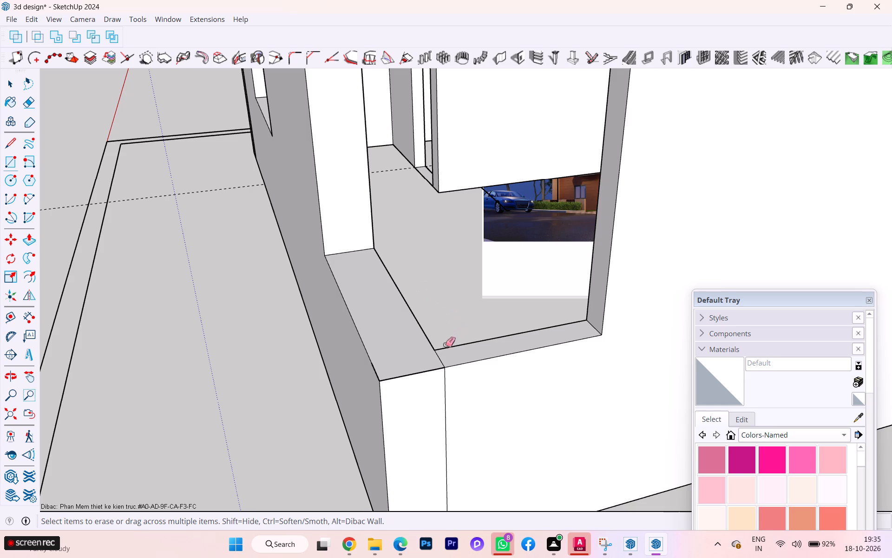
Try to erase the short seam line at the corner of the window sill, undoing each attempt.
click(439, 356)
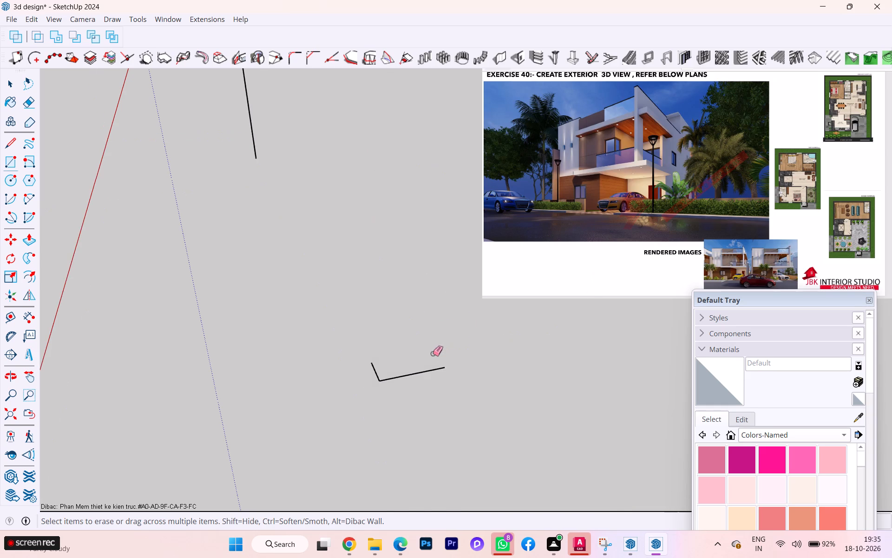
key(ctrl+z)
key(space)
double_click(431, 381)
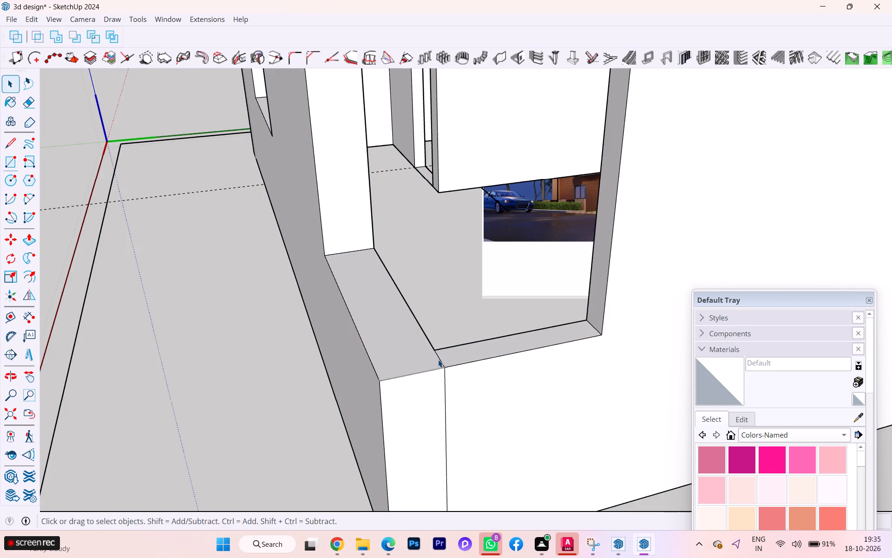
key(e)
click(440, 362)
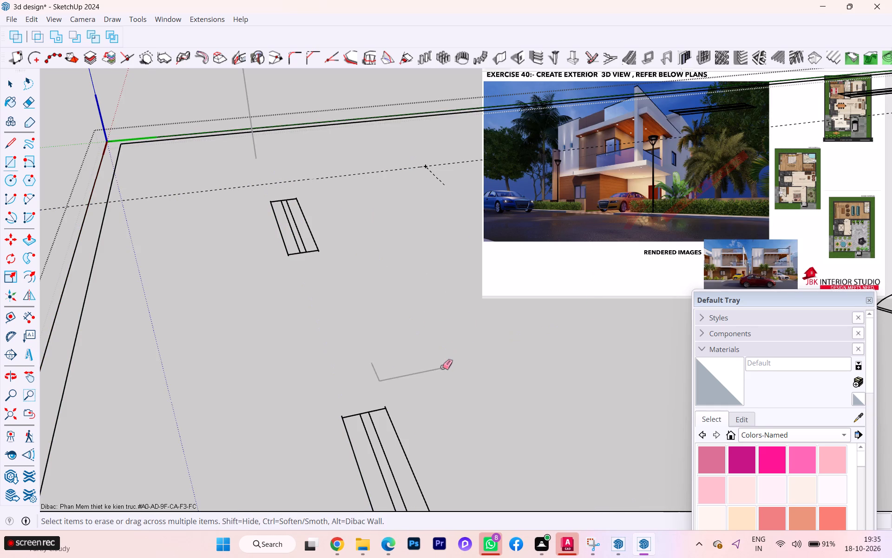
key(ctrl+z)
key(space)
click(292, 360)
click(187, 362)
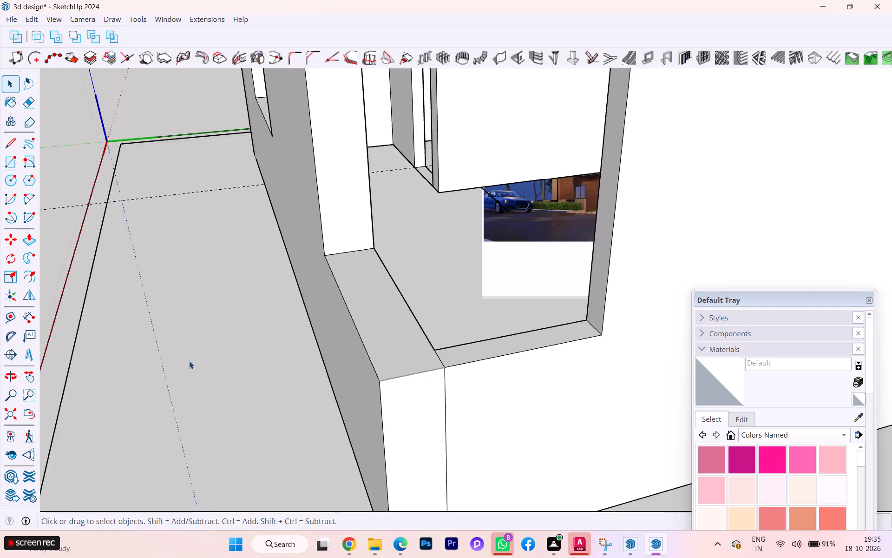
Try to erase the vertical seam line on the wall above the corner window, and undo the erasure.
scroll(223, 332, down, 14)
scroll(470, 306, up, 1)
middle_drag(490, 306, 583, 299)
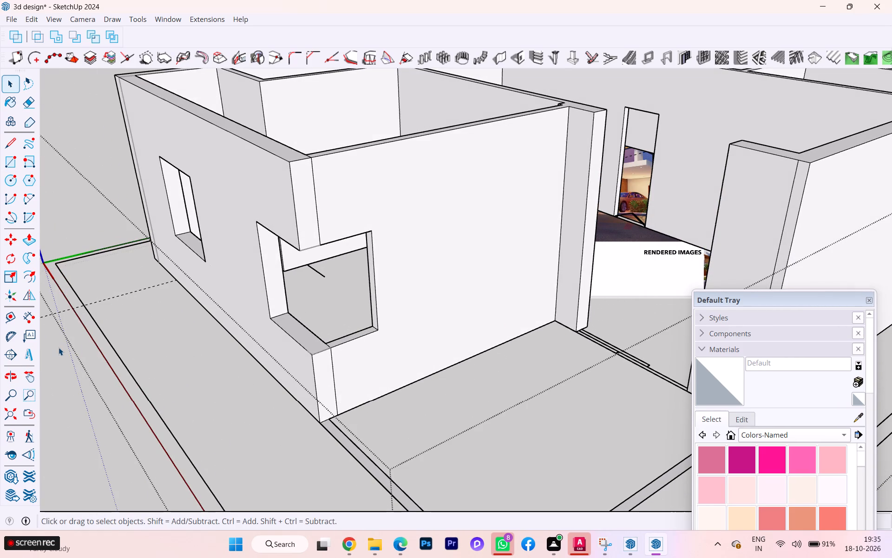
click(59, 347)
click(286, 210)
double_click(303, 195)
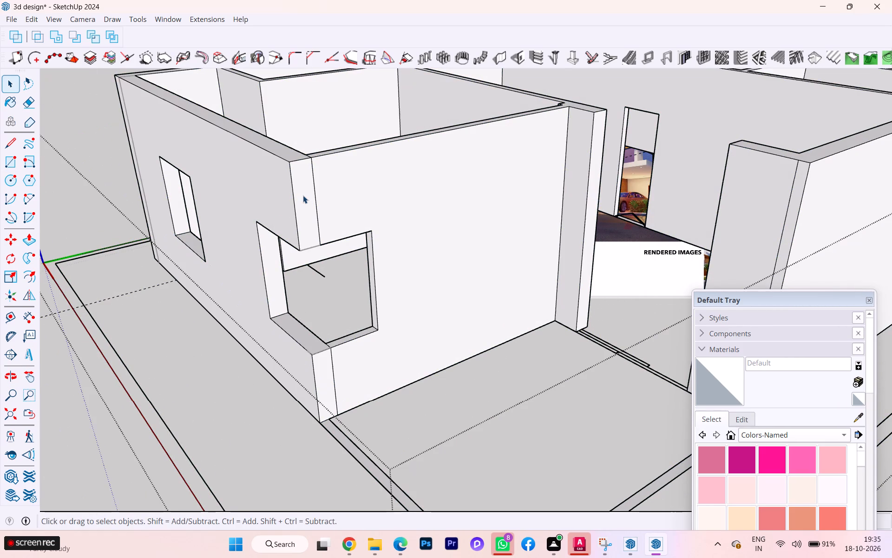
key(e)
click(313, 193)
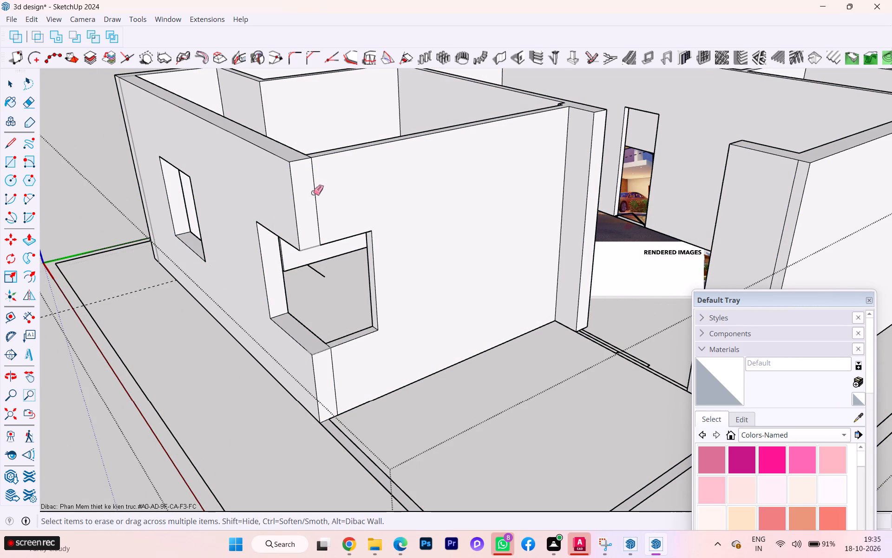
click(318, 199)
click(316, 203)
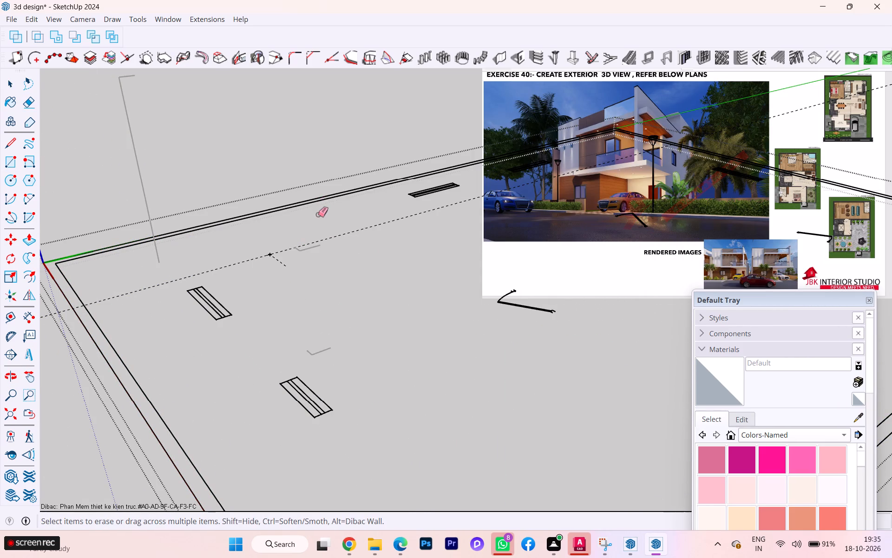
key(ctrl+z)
Open the wall group and erase the vertical seam lines above and below the corner window opening.
key(space)
double_click(249, 240)
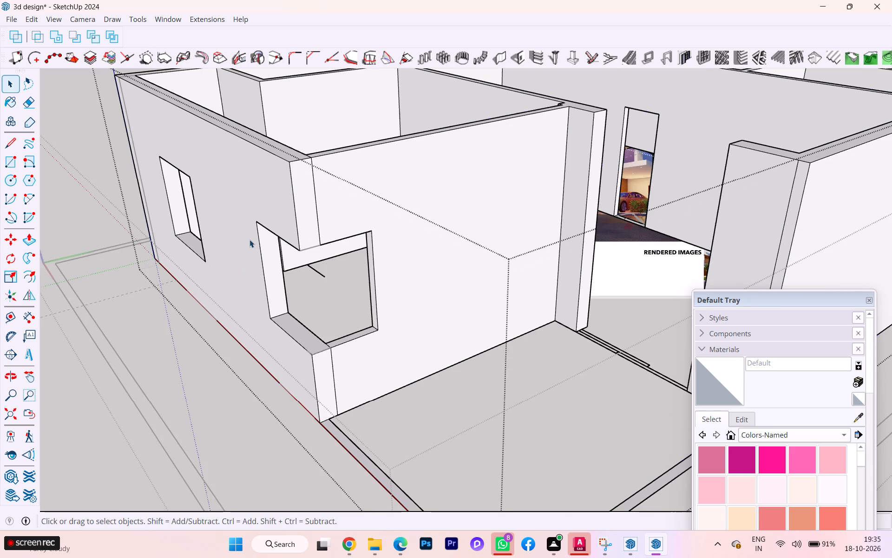
key(e)
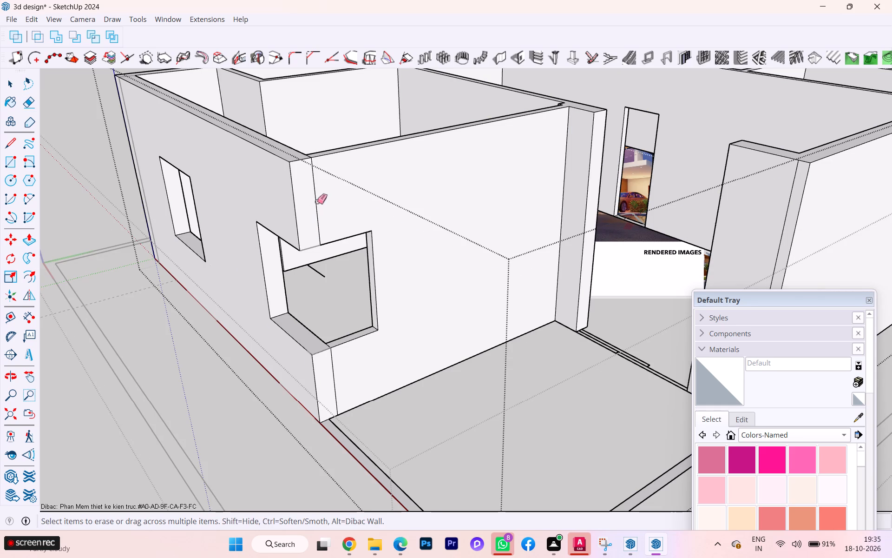
click(317, 201)
click(332, 365)
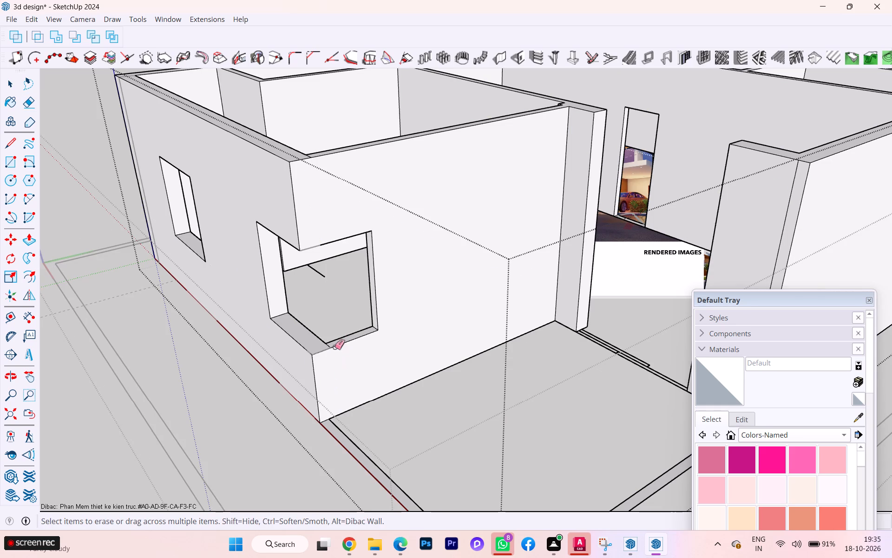
Erase the short seam line across the sill at the corner of the window opening.
scroll(333, 341, up, 10)
scroll(324, 344, down, 1)
scroll(324, 344, up, 2)
click(327, 352)
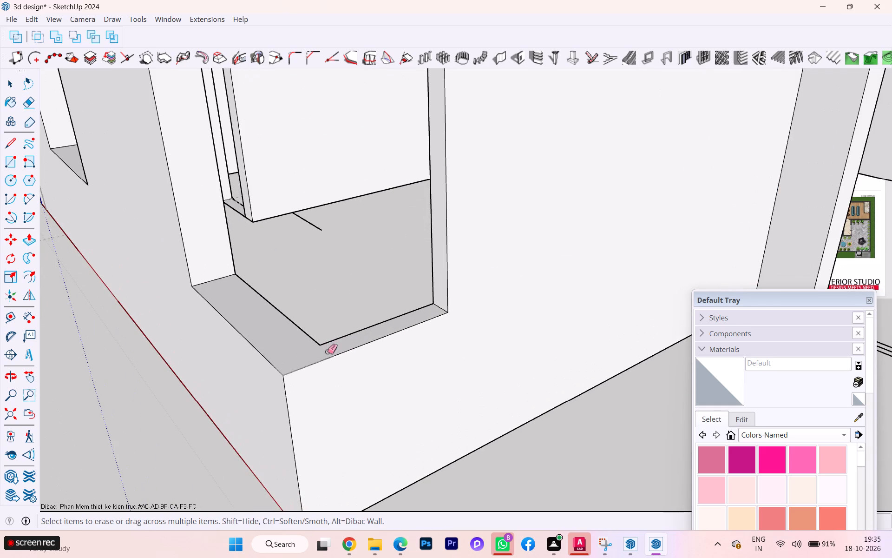
Erase the short seam line across the top of the wall at the corner above the corner window.
scroll(329, 339, down, 4)
scroll(330, 339, up, 3)
scroll(330, 338, down, 4)
scroll(340, 264, down, 1)
middle_drag(336, 262, 476, 255)
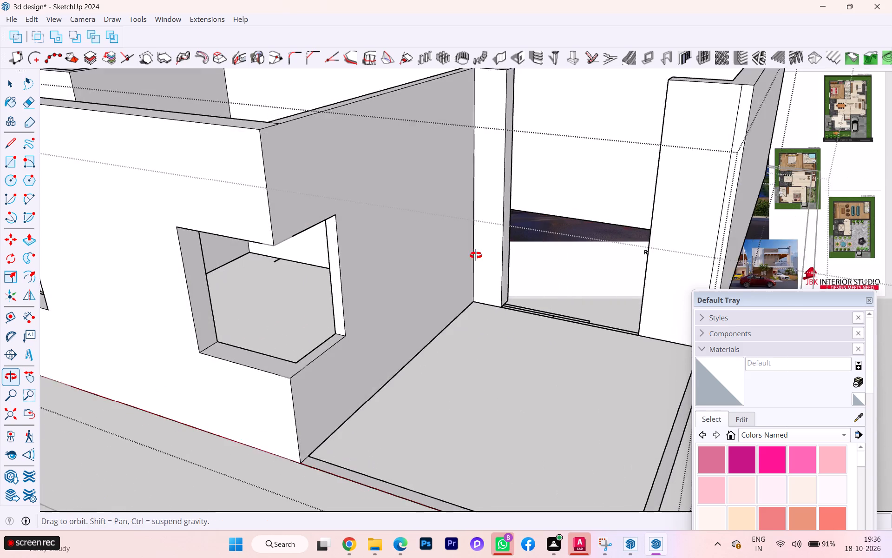
middle_drag(476, 255, 476, 255)
scroll(474, 256, up, 1)
scroll(474, 256, down, 5)
scroll(387, 273, up, 1)
scroll(387, 273, down, 1)
scroll(387, 273, up, 1)
scroll(387, 273, down, 1)
scroll(331, 185, up, 1)
scroll(331, 184, down, 1)
scroll(331, 183, up, 8)
scroll(334, 179, down, 1)
scroll(334, 179, up, 1)
scroll(334, 179, down, 1)
scroll(334, 179, up, 1)
scroll(334, 179, down, 1)
scroll(334, 179, up, 1)
scroll(334, 179, down, 2)
scroll(334, 179, up, 6)
scroll(334, 179, down, 5)
scroll(334, 179, up, 17)
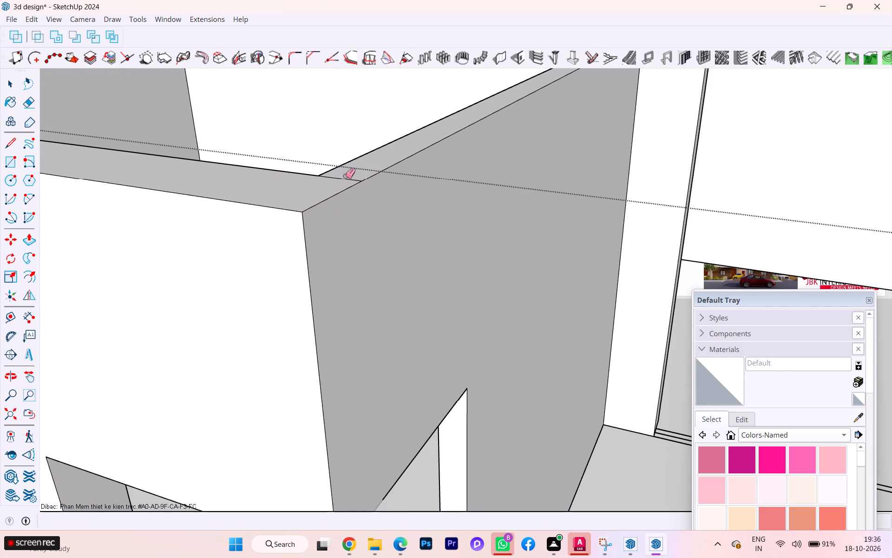
click(345, 179)
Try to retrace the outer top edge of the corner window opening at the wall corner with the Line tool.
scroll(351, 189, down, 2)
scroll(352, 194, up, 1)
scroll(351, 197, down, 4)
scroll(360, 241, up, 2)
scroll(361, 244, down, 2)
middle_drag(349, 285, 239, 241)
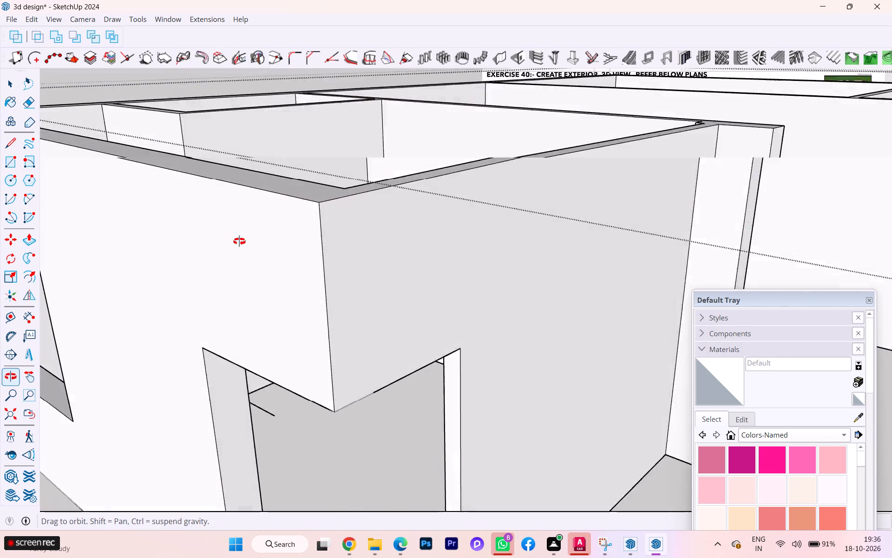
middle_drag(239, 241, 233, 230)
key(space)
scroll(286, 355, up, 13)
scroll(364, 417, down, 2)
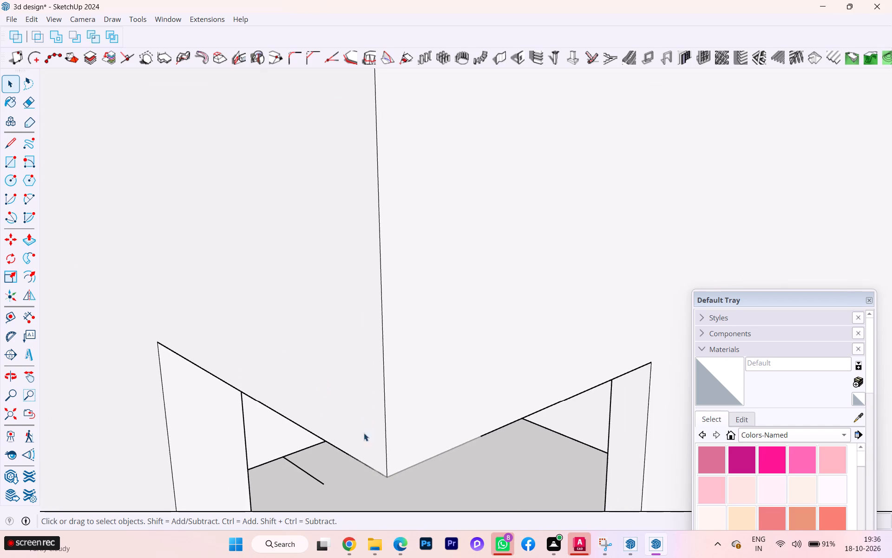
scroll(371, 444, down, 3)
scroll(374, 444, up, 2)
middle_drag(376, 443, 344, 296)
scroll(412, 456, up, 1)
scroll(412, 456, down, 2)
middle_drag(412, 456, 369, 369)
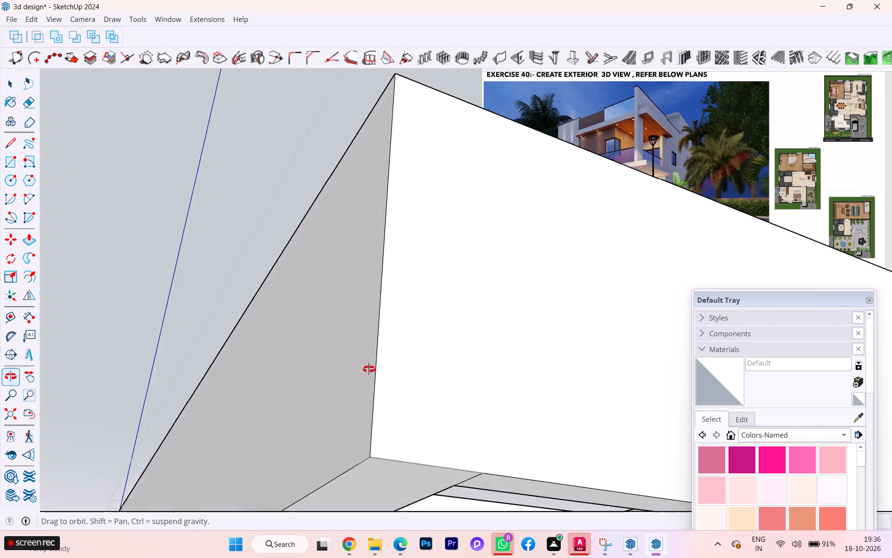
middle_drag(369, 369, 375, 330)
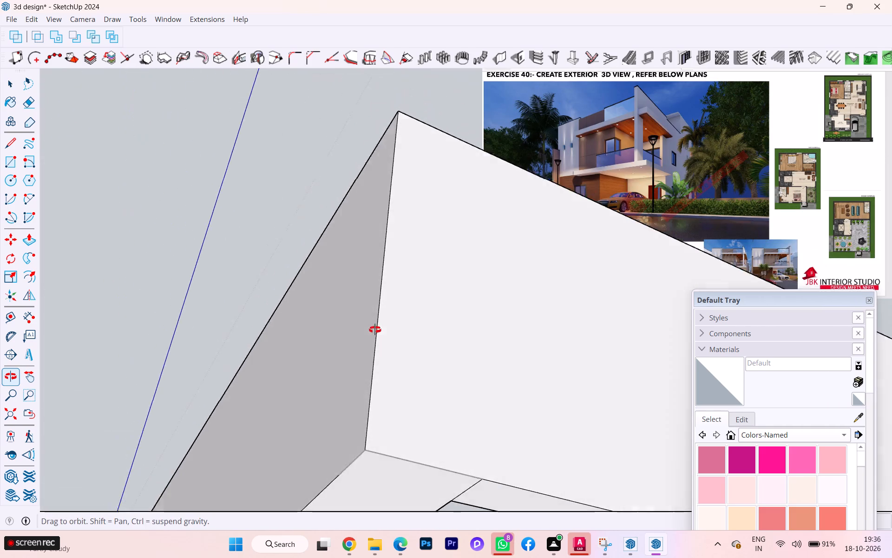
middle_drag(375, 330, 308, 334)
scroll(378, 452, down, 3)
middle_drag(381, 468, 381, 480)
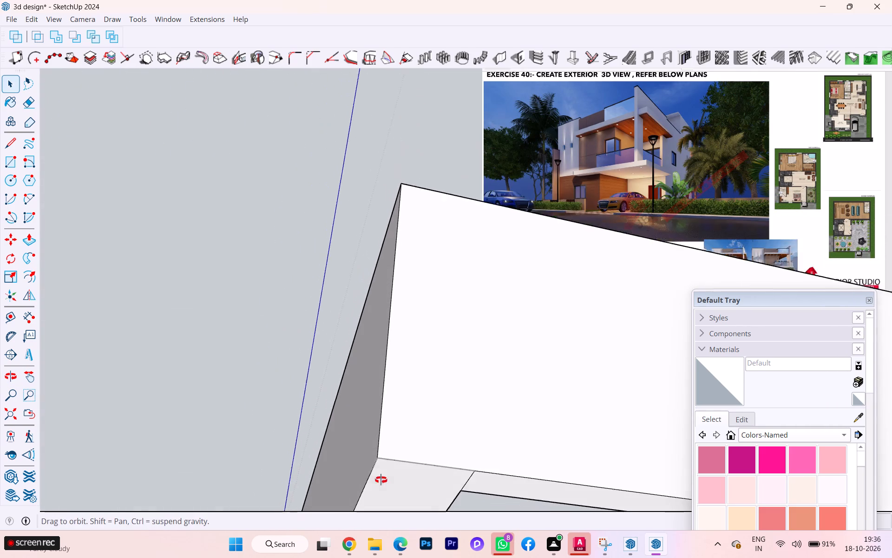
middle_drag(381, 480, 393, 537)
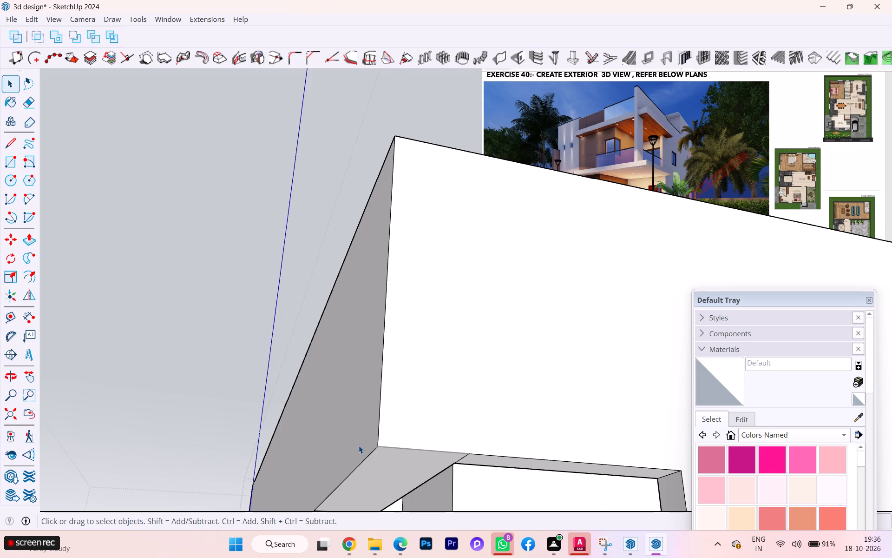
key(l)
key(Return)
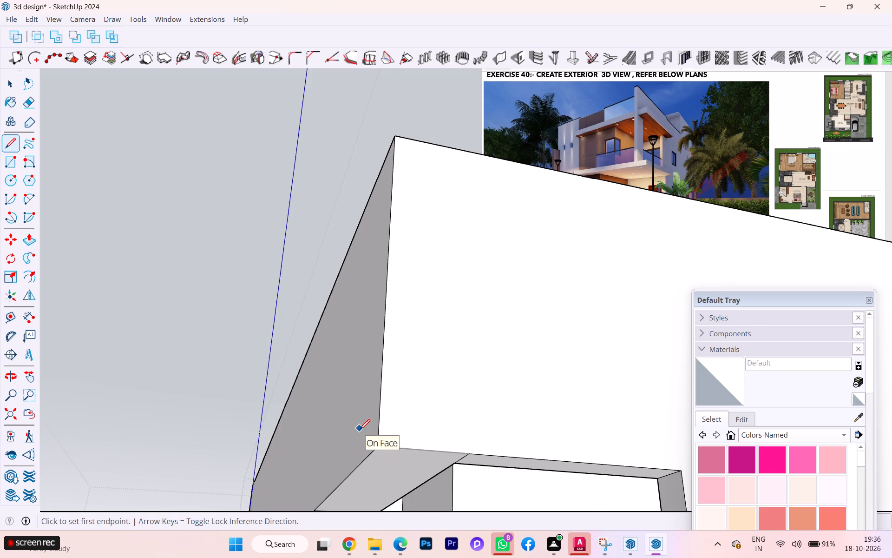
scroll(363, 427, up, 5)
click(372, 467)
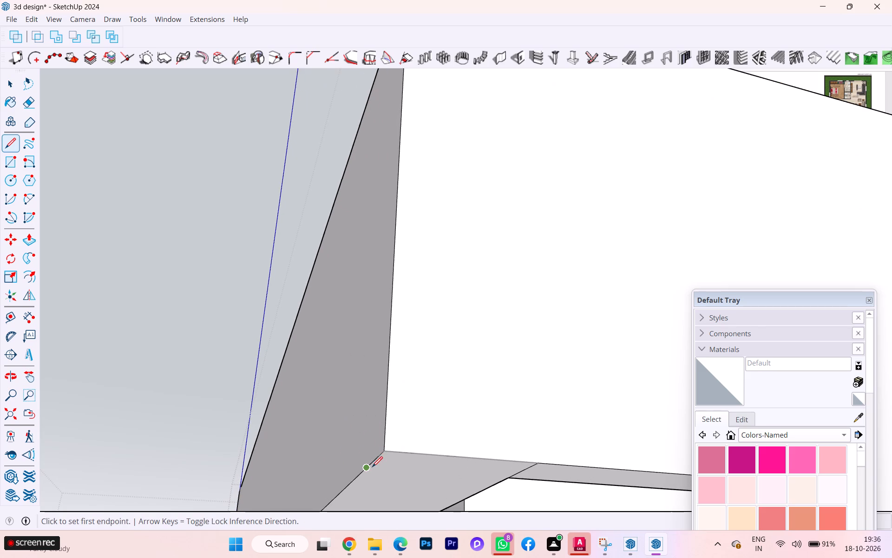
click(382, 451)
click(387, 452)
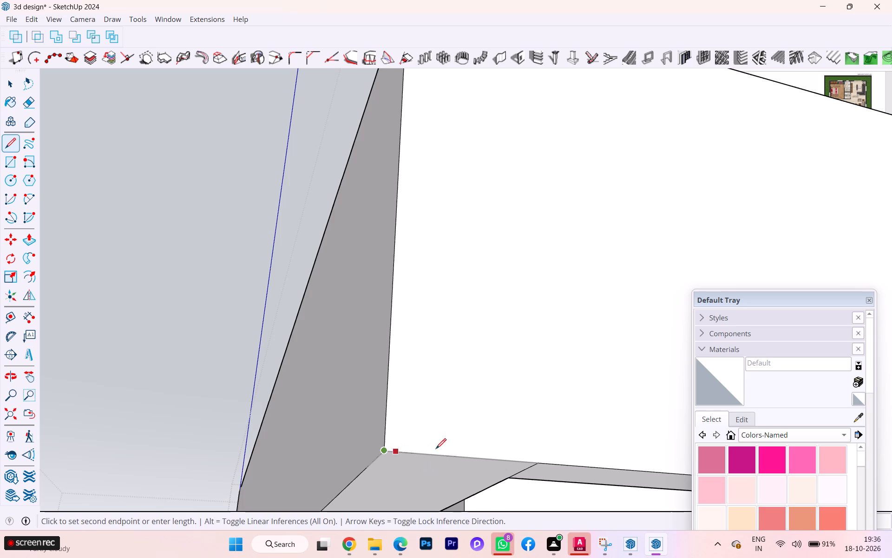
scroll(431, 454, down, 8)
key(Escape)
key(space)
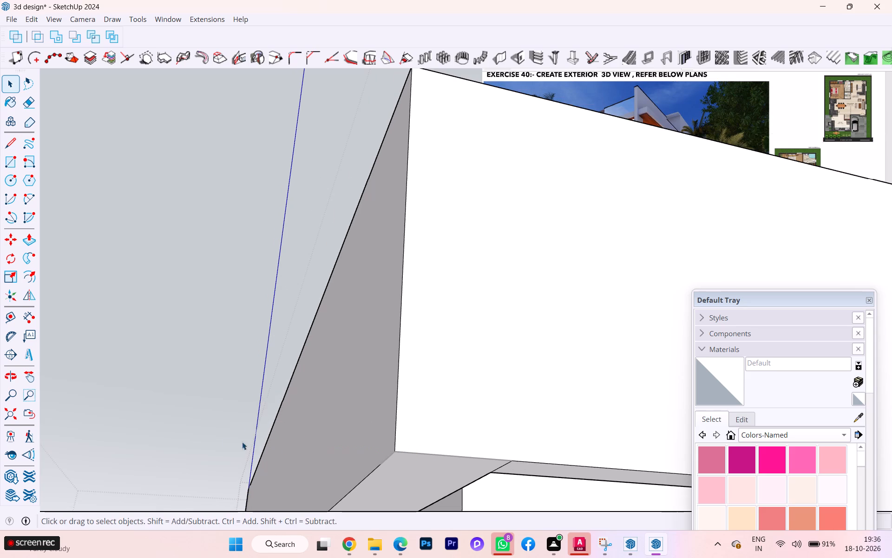
Exit the wall group and delete the two short stray edges meeting at the upper corner of the corner window opening.
click(208, 434)
scroll(243, 418, down, 2)
scroll(249, 418, up, 2)
scroll(249, 418, down, 1)
middle_drag(250, 424, 234, 555)
click(239, 442)
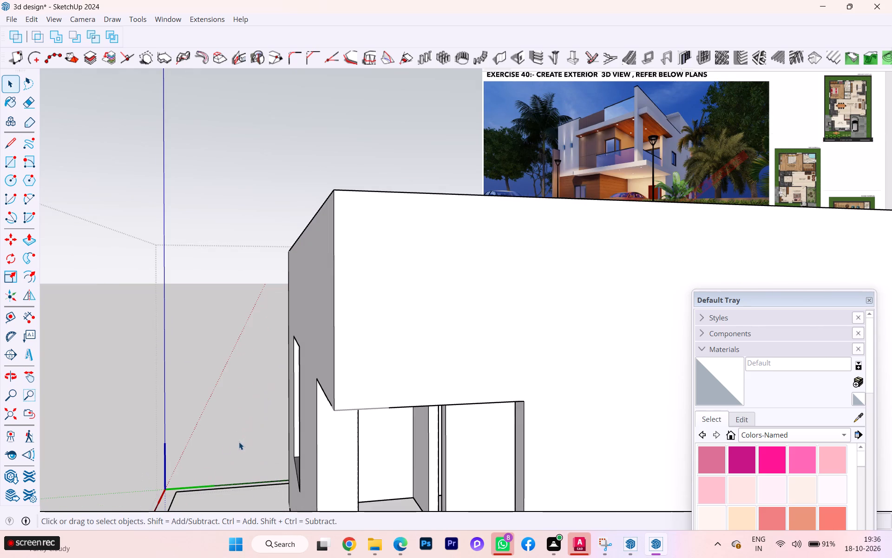
double_click(130, 420)
scroll(244, 405, down, 1)
middle_drag(282, 409, 412, 340)
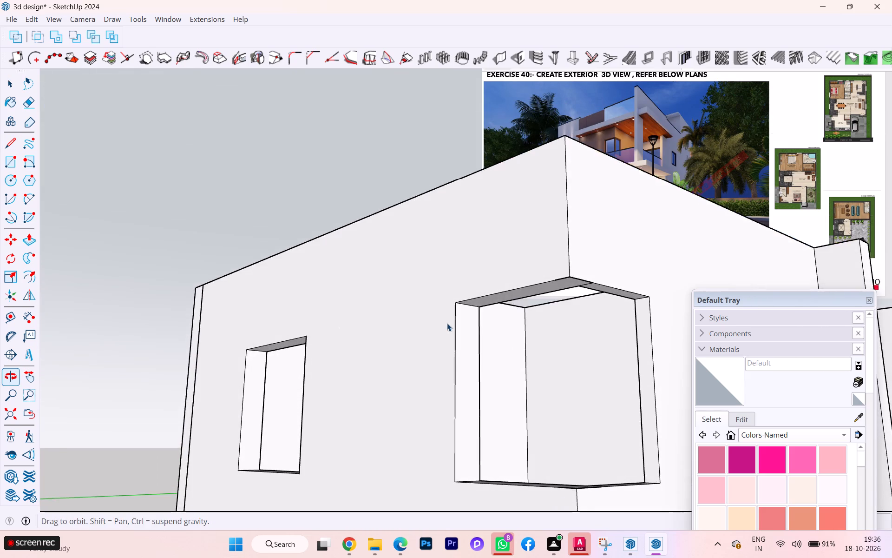
scroll(554, 297, up, 4)
scroll(569, 265, down, 3)
scroll(520, 256, up, 3)
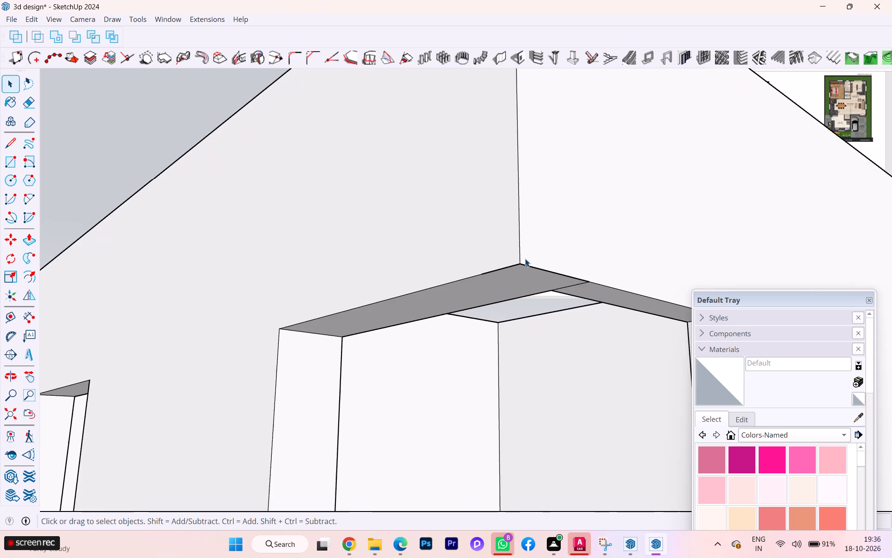
middle_drag(525, 259, 460, 193)
scroll(460, 193, up, 1)
scroll(598, 258, down, 1)
scroll(602, 264, up, 1)
scroll(608, 278, down, 1)
click(604, 295)
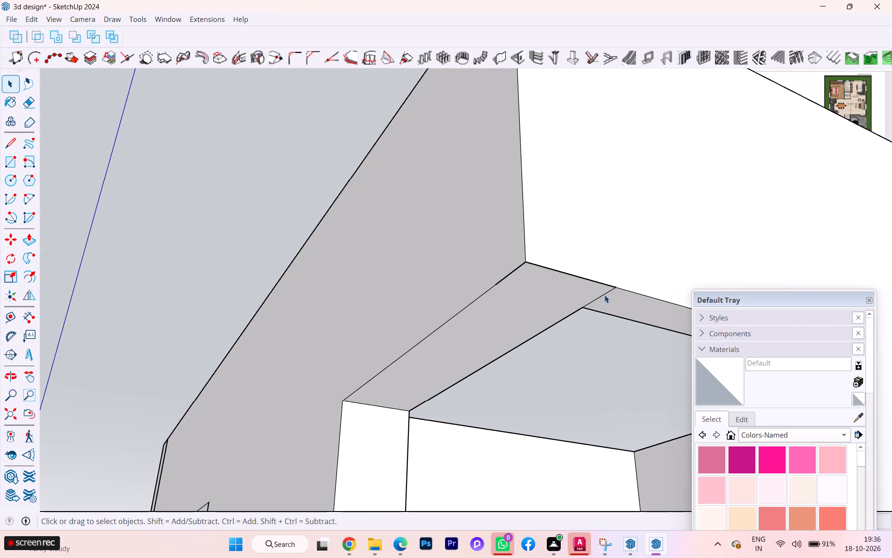
click(592, 280)
key(Delete)
click(514, 272)
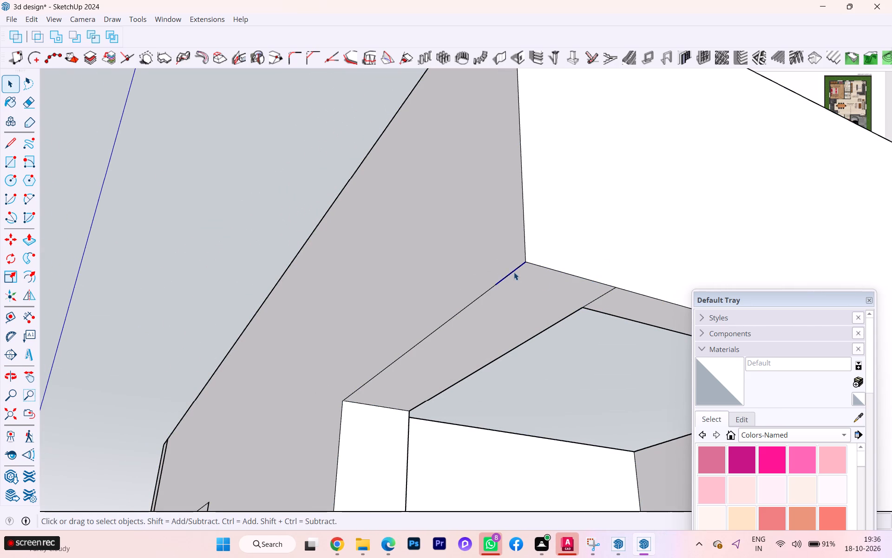
key(Delete)
Fit the whole model in view and look over the two building blocks and the floor plan from the front.
scroll(452, 306, down, 4)
middle_drag(435, 317, 393, 293)
scroll(541, 305, up, 3)
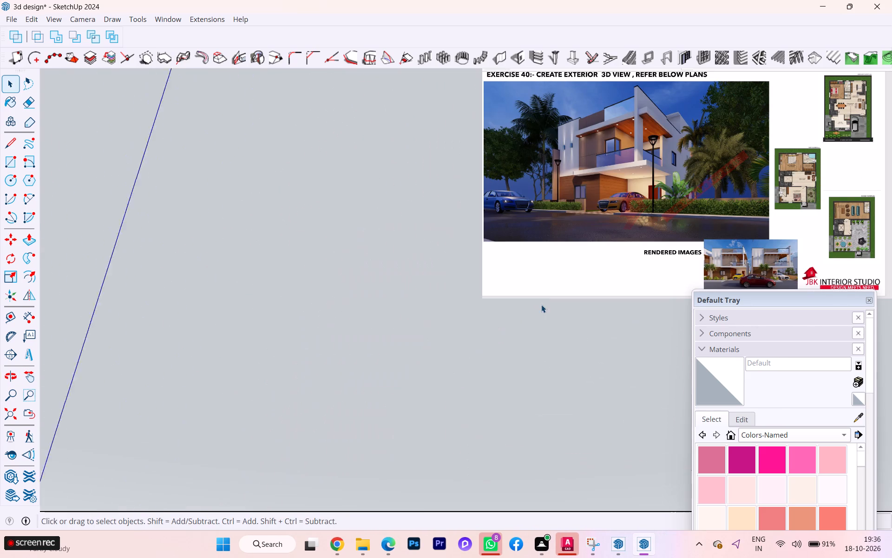
scroll(541, 305, up, 3)
scroll(532, 284, down, 5)
scroll(506, 334, up, 1)
scroll(506, 336, down, 1)
scroll(507, 338, up, 1)
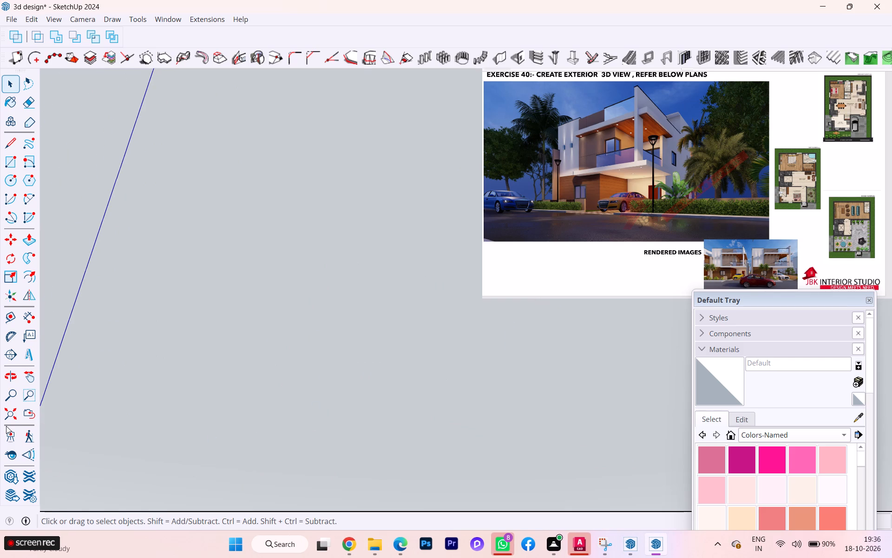
click(11, 412)
scroll(310, 379, down, 2)
middle_drag(325, 382, 353, 526)
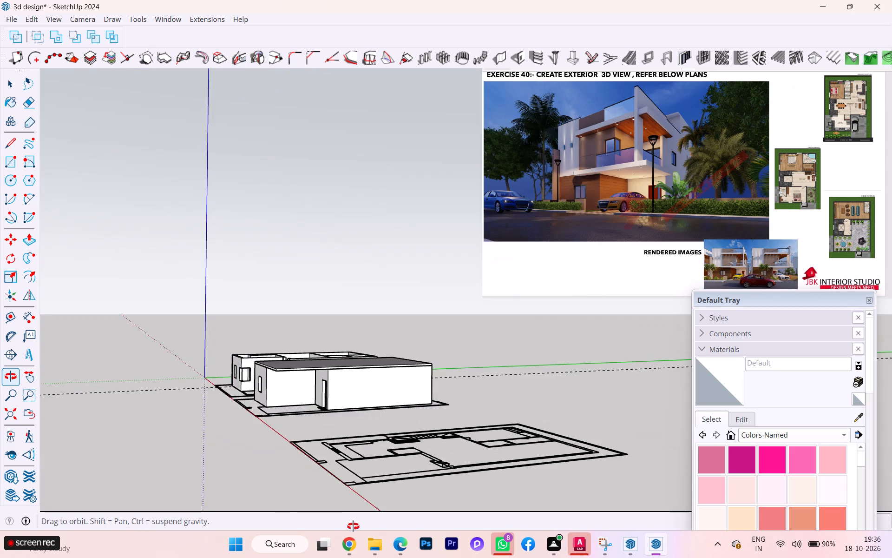
middle_drag(353, 526, 619, 518)
scroll(337, 438, down, 2)
middle_drag(337, 438, 412, 484)
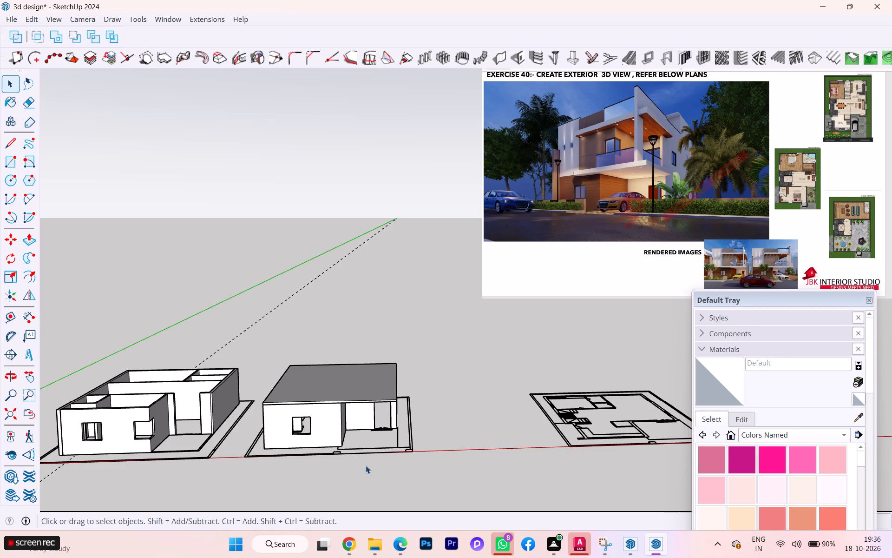
click(366, 465)
Delete the two short stray edges meeting at the outer corner of the corner window's sill.
scroll(302, 446, up, 2)
scroll(447, 422, up, 2)
scroll(449, 423, down, 2)
scroll(462, 424, up, 1)
scroll(467, 424, down, 1)
scroll(188, 457, up, 4)
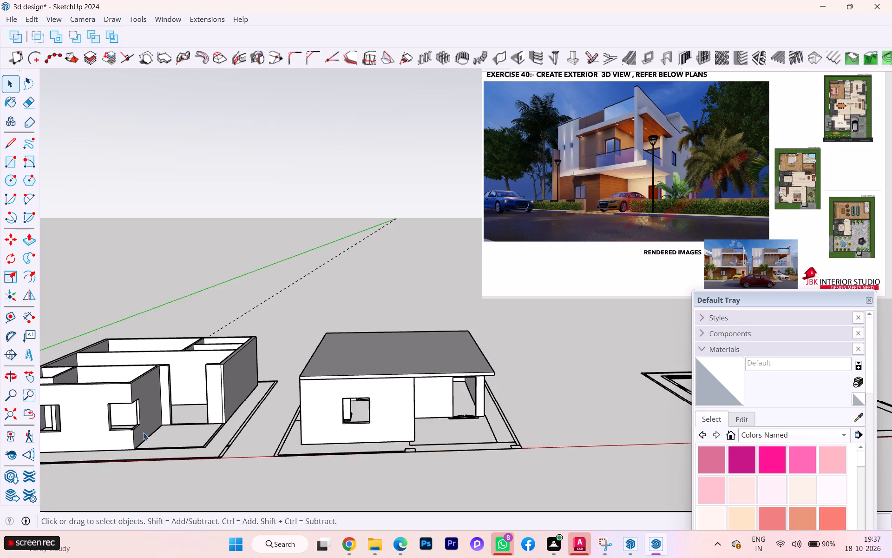
scroll(143, 432, up, 1)
scroll(142, 432, down, 2)
scroll(139, 432, up, 5)
scroll(123, 428, down, 1)
scroll(123, 428, up, 5)
scroll(120, 425, down, 1)
scroll(120, 425, up, 5)
scroll(120, 425, down, 2)
scroll(120, 425, up, 1)
scroll(120, 425, down, 3)
scroll(120, 425, up, 8)
scroll(122, 424, down, 1)
scroll(122, 424, up, 7)
scroll(123, 425, down, 2)
scroll(124, 426, up, 4)
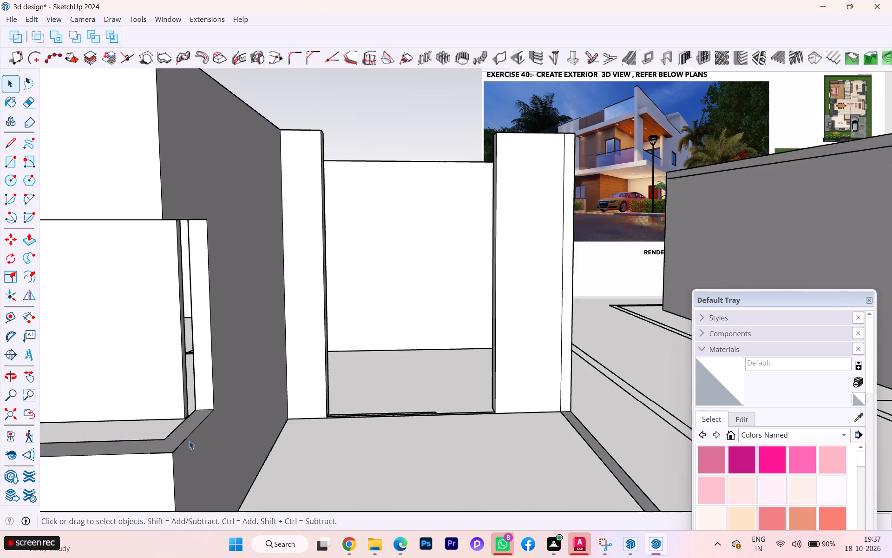
middle_drag(191, 453, 112, 502)
scroll(187, 462, down, 1)
scroll(190, 435, up, 12)
scroll(228, 402, down, 1)
scroll(230, 401, up, 1)
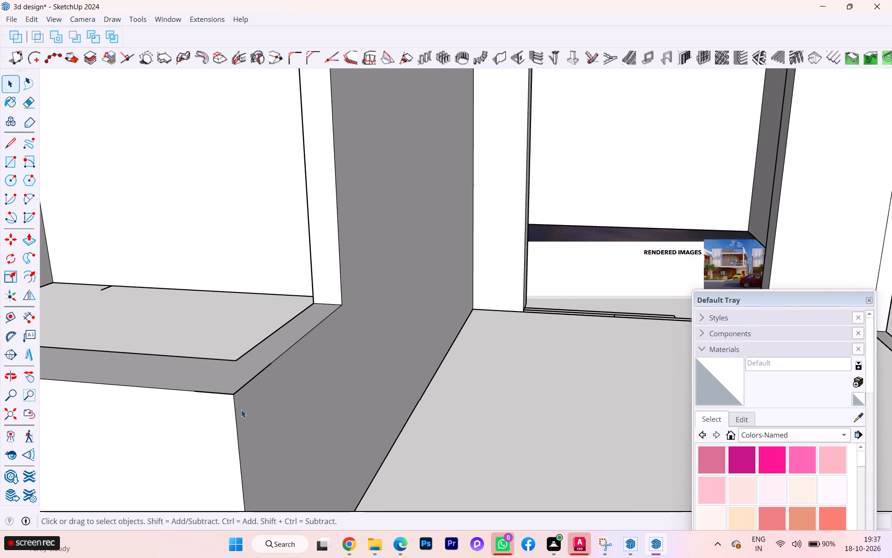
middle_drag(195, 426, 131, 439)
scroll(268, 356, up, 4)
scroll(268, 356, down, 1)
scroll(268, 356, up, 4)
click(253, 370)
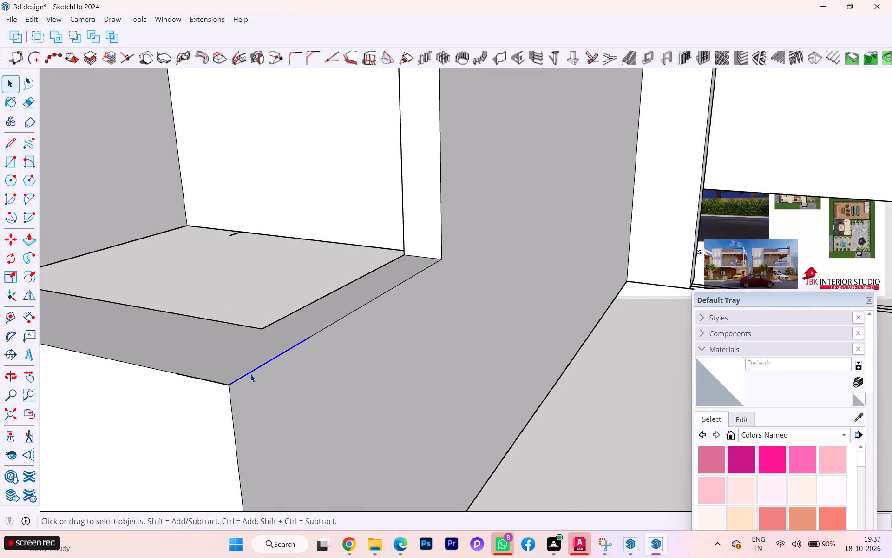
key(Delete)
click(210, 383)
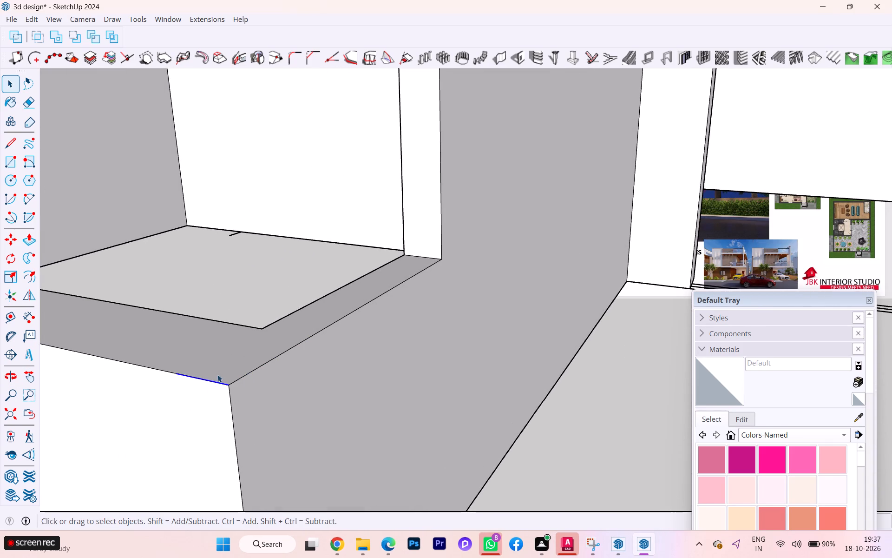
key(Delete)
Examine the corner window opening from the front, from below and from above for leftover seam lines.
click(325, 300)
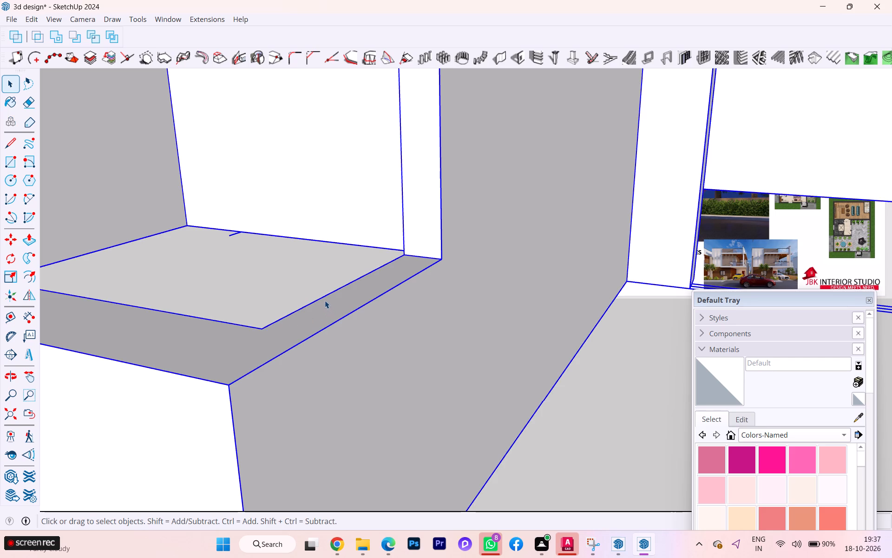
click(520, 318)
scroll(531, 317, down, 2)
scroll(545, 321, up, 2)
scroll(546, 321, down, 3)
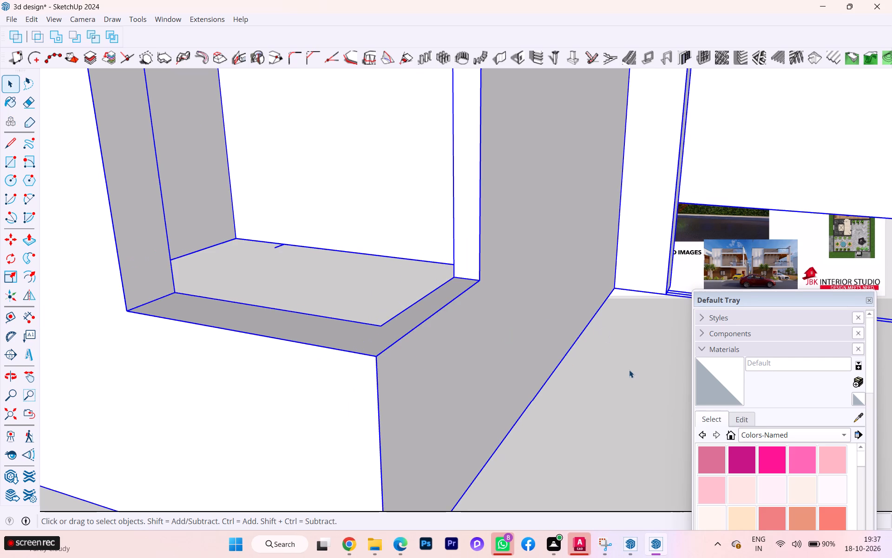
click(629, 370)
scroll(382, 322, down, 1)
scroll(382, 322, up, 2)
scroll(382, 322, down, 3)
middle_drag(380, 320, 367, 223)
scroll(353, 256, down, 4)
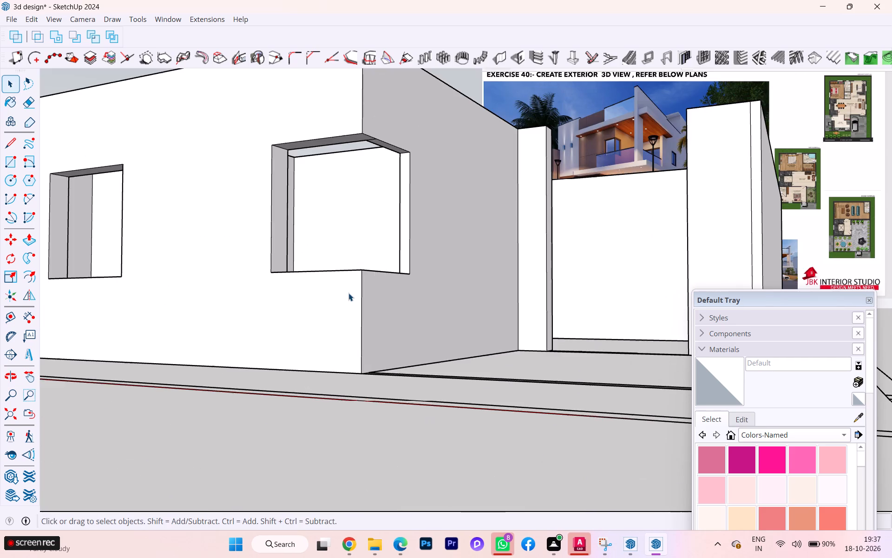
scroll(356, 209, up, 4)
middle_drag(380, 124, 278, 85)
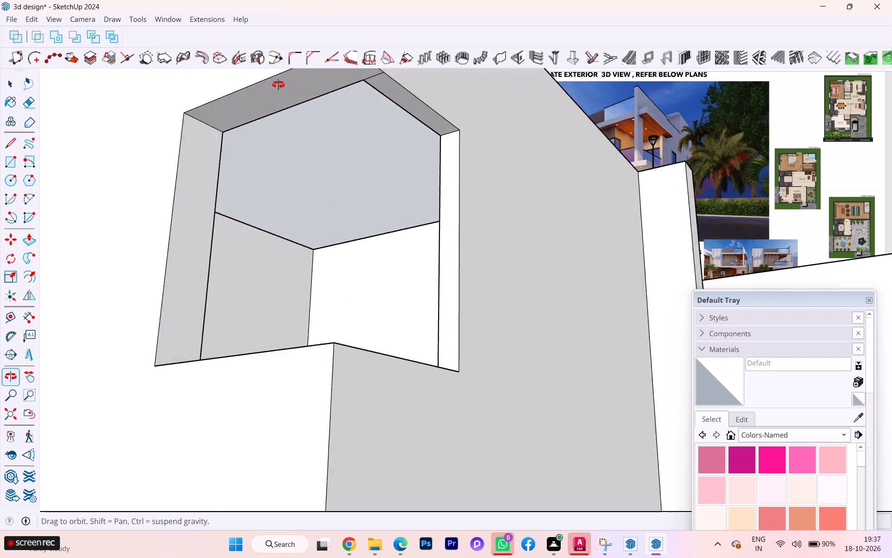
middle_drag(278, 85, 539, 413)
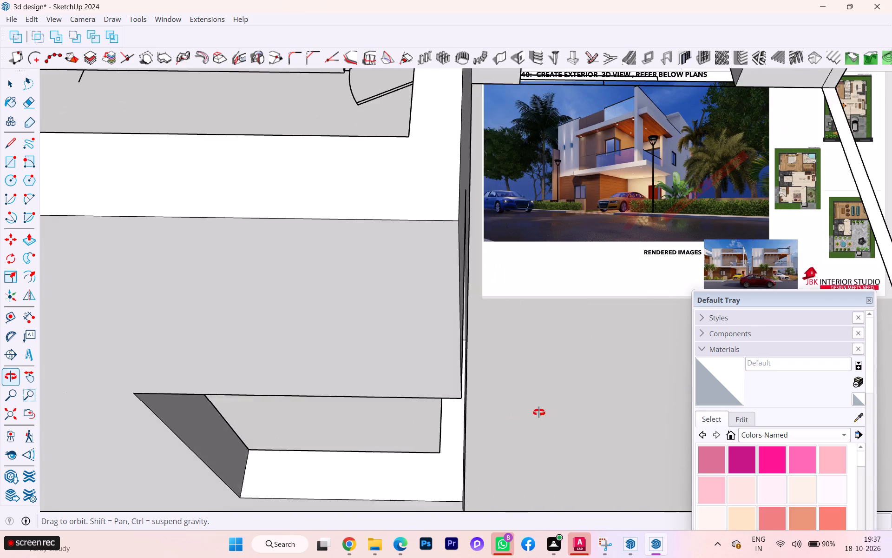
scroll(408, 305, down, 3)
scroll(410, 308, up, 1)
scroll(413, 309, down, 1)
scroll(413, 310, up, 1)
scroll(413, 310, down, 1)
scroll(414, 312, up, 1)
scroll(422, 318, down, 2)
middle_drag(430, 318, 0, 348)
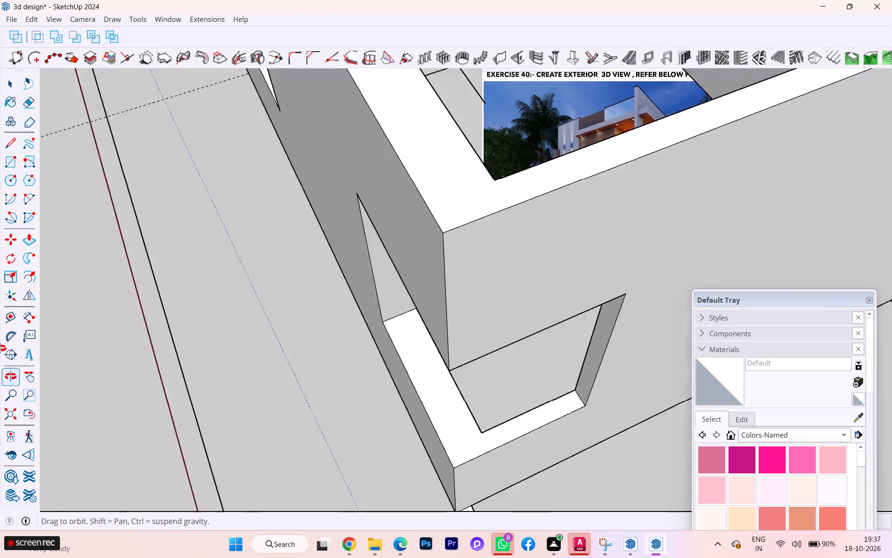
middle_drag(0, 348, 0, 347)
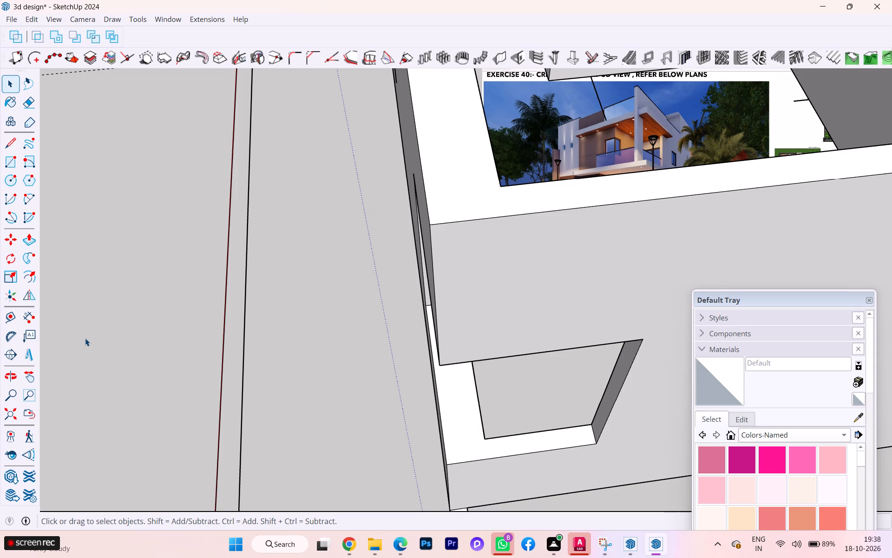
Examine the corner window opening and its sill from outside, with the wall group open for editing.
scroll(77, 340, down, 6)
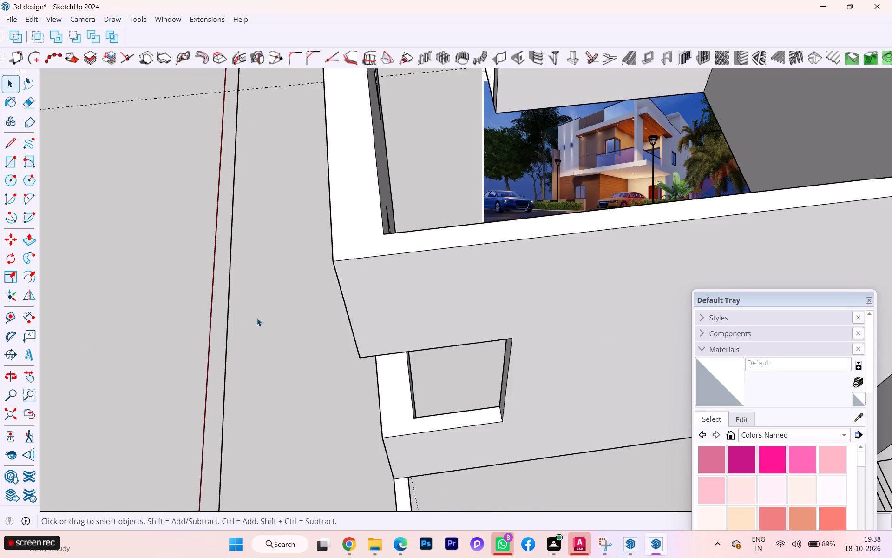
middle_drag(269, 318, 583, 250)
scroll(393, 269, down, 4)
scroll(349, 429, up, 1)
scroll(349, 429, down, 1)
scroll(349, 429, up, 4)
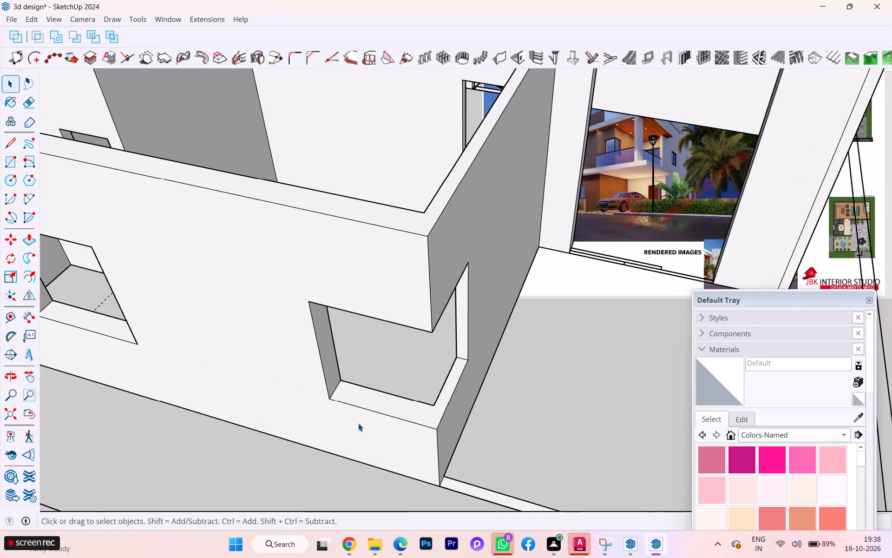
scroll(413, 411, up, 1)
scroll(413, 411, down, 1)
scroll(413, 411, up, 2)
click(404, 408)
double_click(388, 409)
click(376, 402)
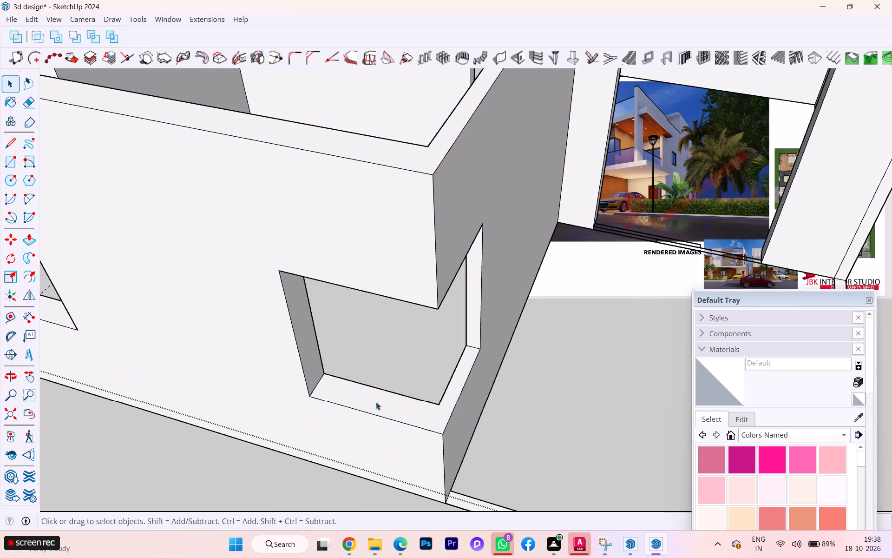
double_click(354, 398)
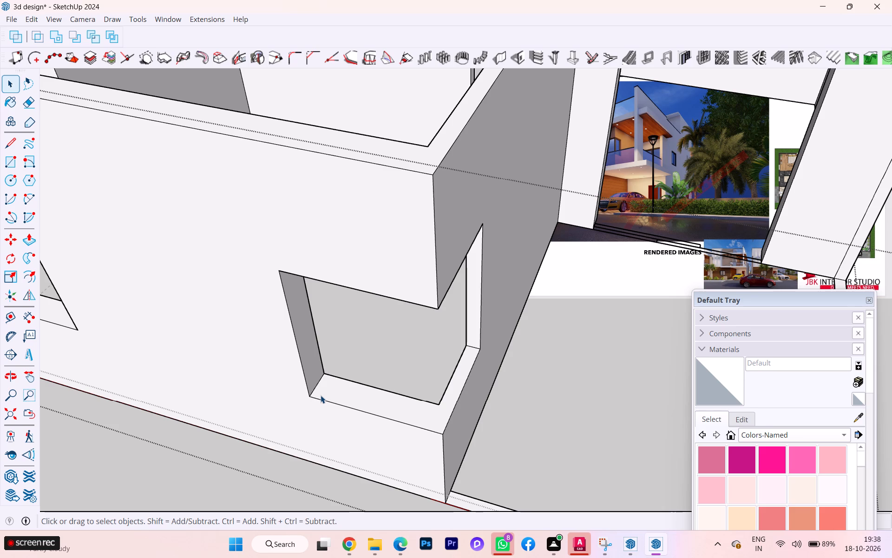
Look over the whole open-topped floor from above and from the front, and exit the wall group.
scroll(321, 395, down, 4)
scroll(321, 395, up, 1)
scroll(295, 374, down, 4)
scroll(270, 360, up, 1)
scroll(267, 359, down, 10)
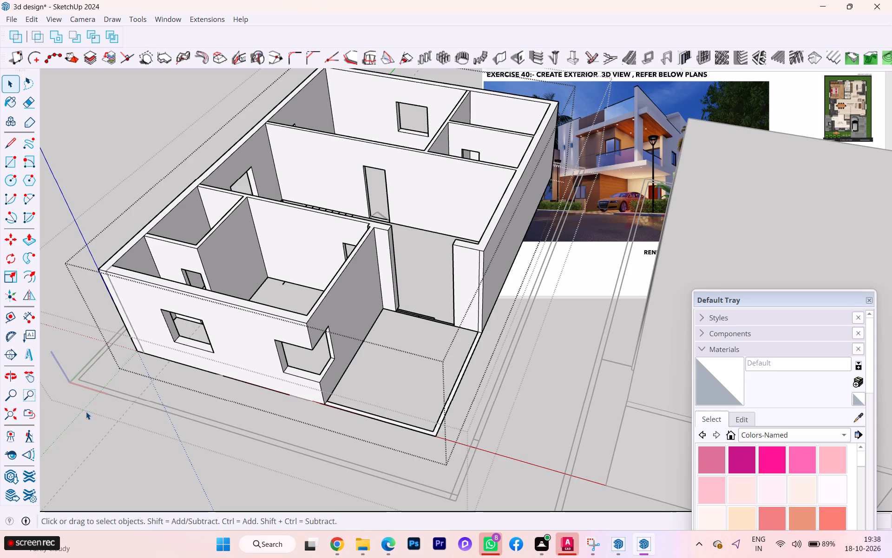
scroll(86, 412, down, 2)
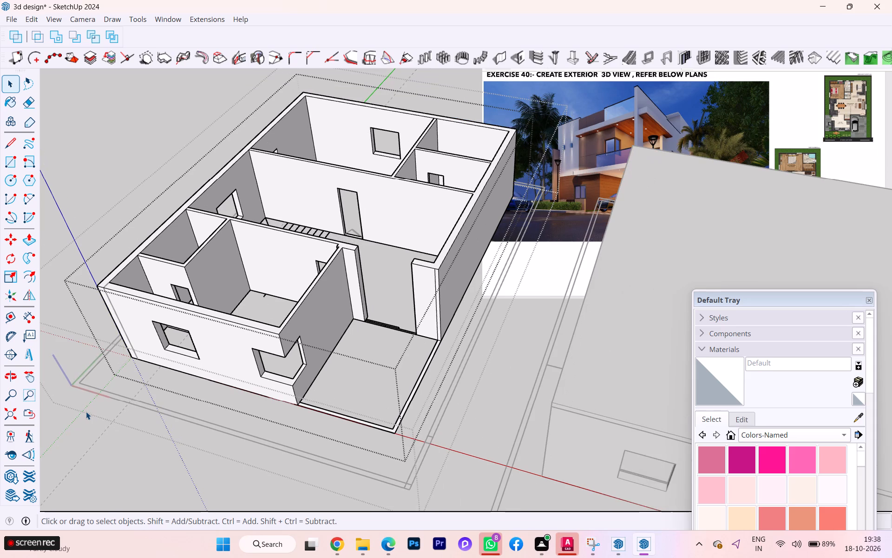
scroll(86, 412, down, 3)
scroll(41, 388, down, 1)
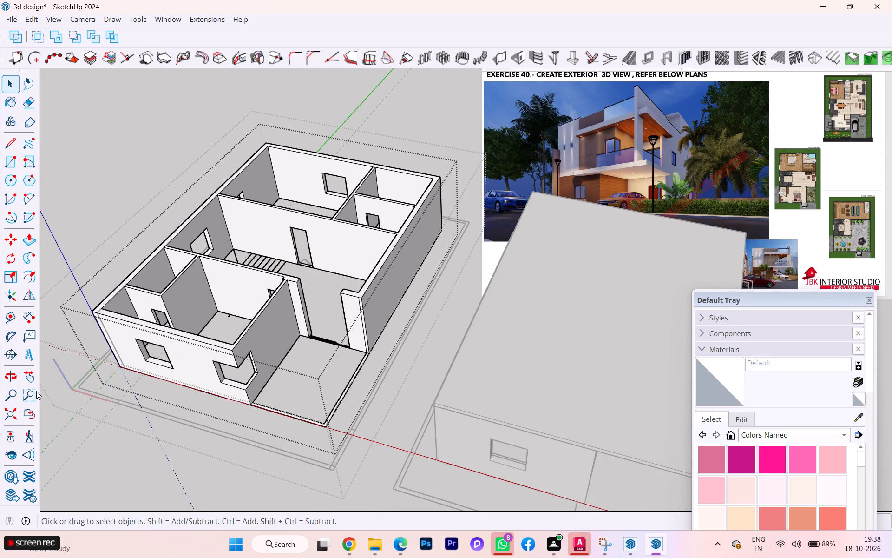
scroll(131, 377, down, 1)
middle_drag(133, 376, 225, 363)
click(285, 489)
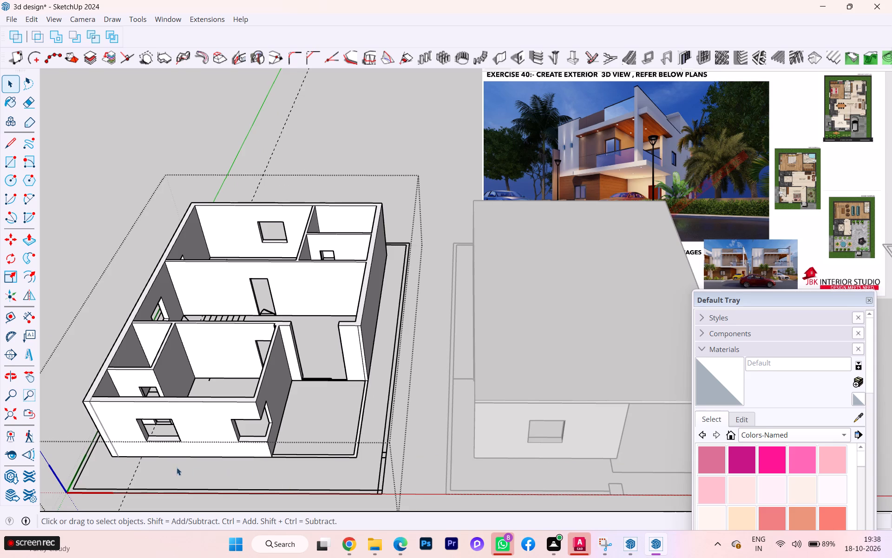
scroll(175, 465, up, 2)
scroll(172, 455, down, 1)
scroll(172, 454, up, 3)
scroll(131, 443, up, 3)
click(185, 488)
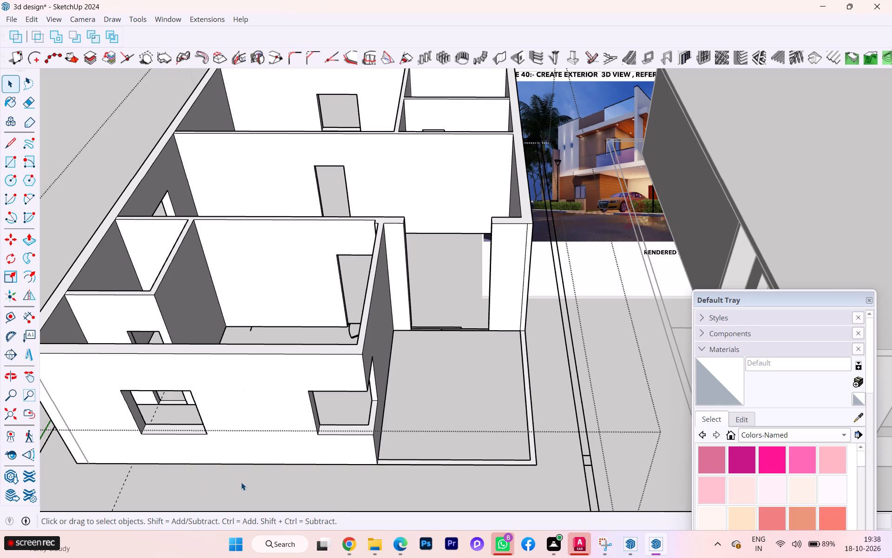
double_click(298, 488)
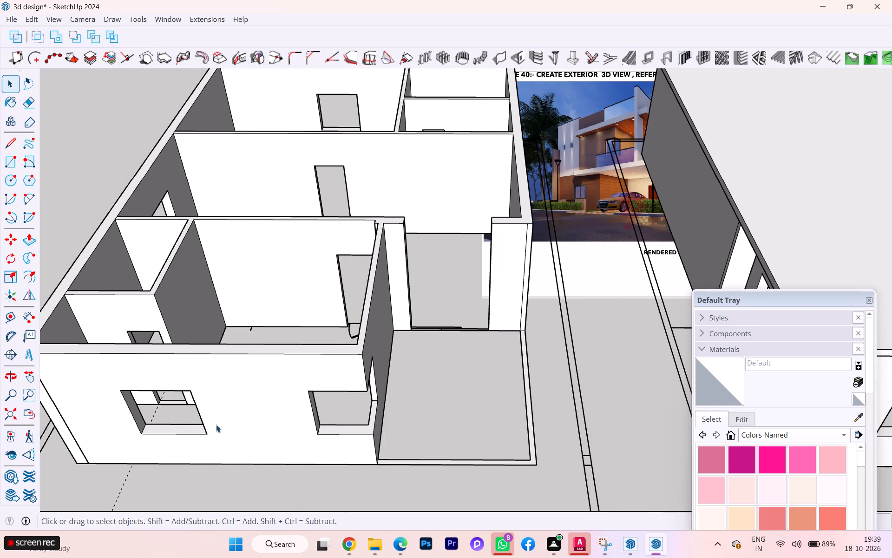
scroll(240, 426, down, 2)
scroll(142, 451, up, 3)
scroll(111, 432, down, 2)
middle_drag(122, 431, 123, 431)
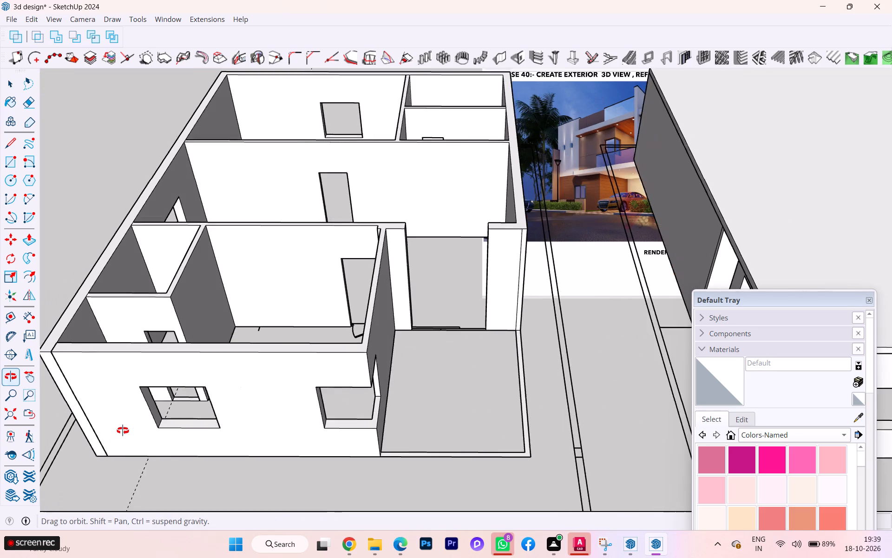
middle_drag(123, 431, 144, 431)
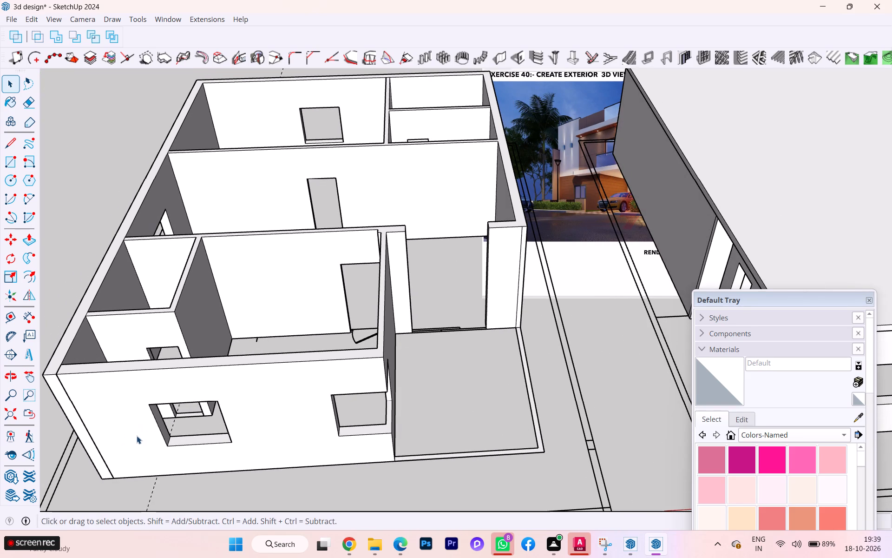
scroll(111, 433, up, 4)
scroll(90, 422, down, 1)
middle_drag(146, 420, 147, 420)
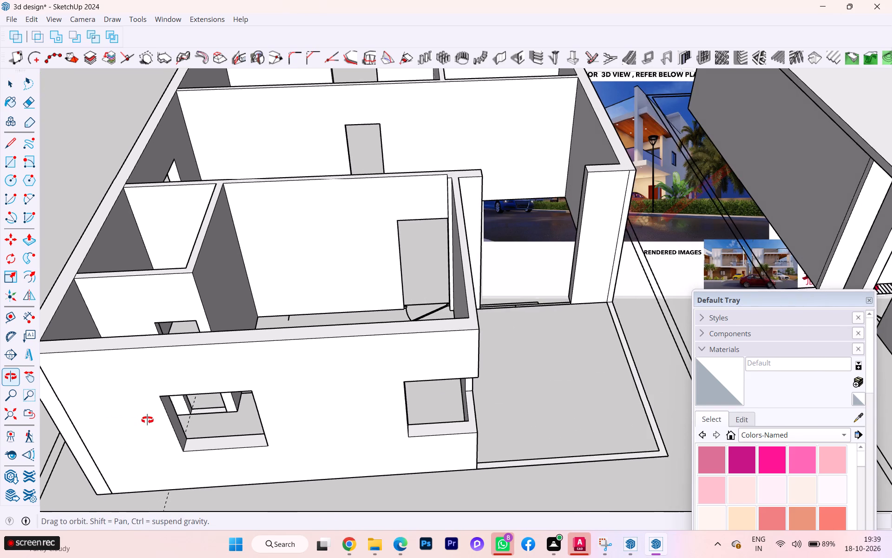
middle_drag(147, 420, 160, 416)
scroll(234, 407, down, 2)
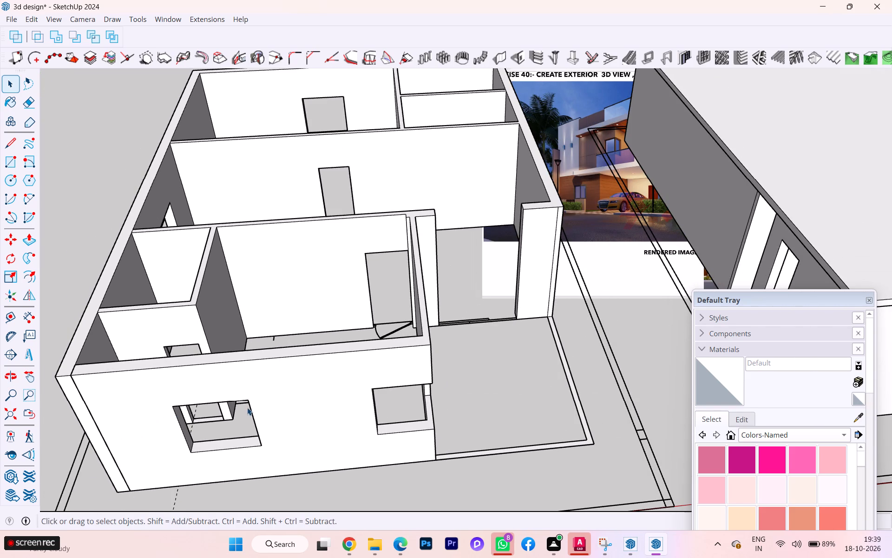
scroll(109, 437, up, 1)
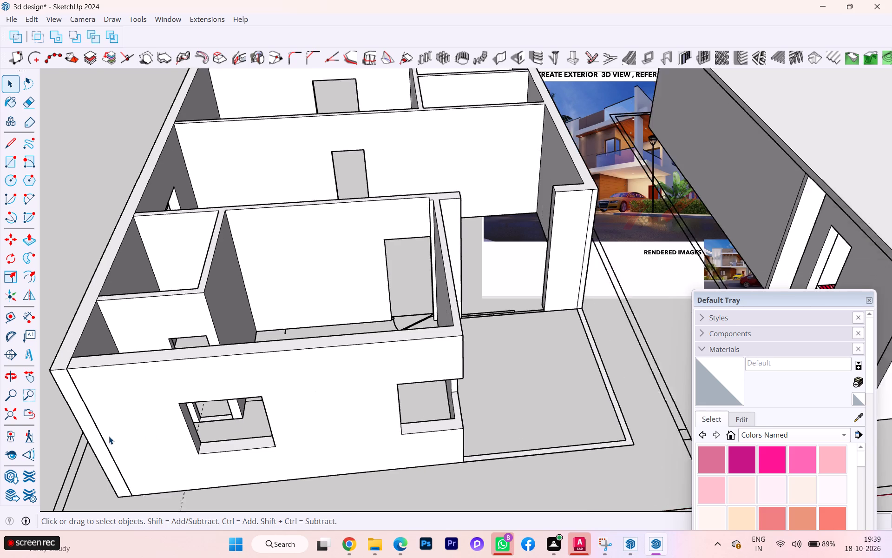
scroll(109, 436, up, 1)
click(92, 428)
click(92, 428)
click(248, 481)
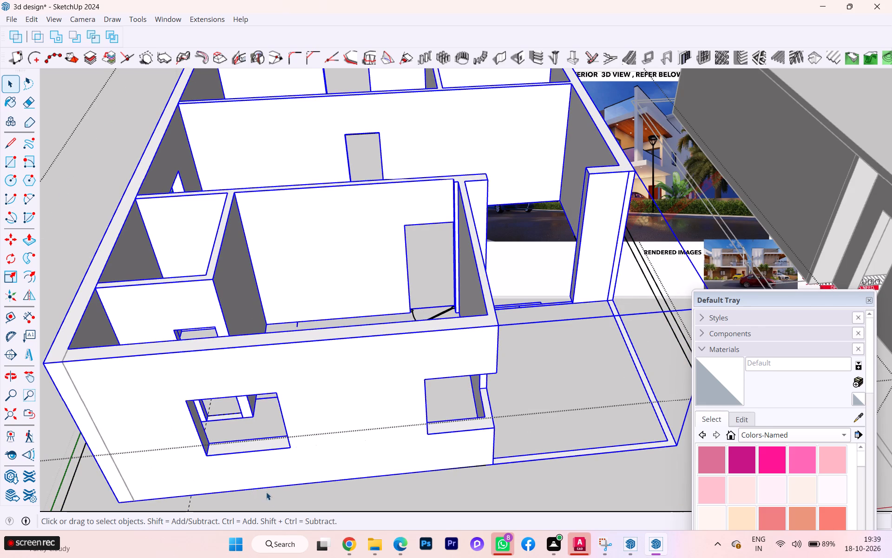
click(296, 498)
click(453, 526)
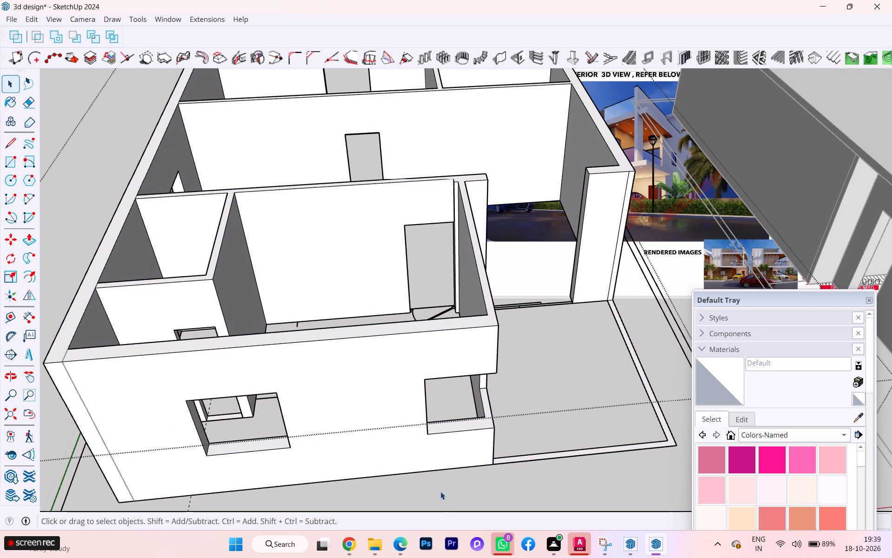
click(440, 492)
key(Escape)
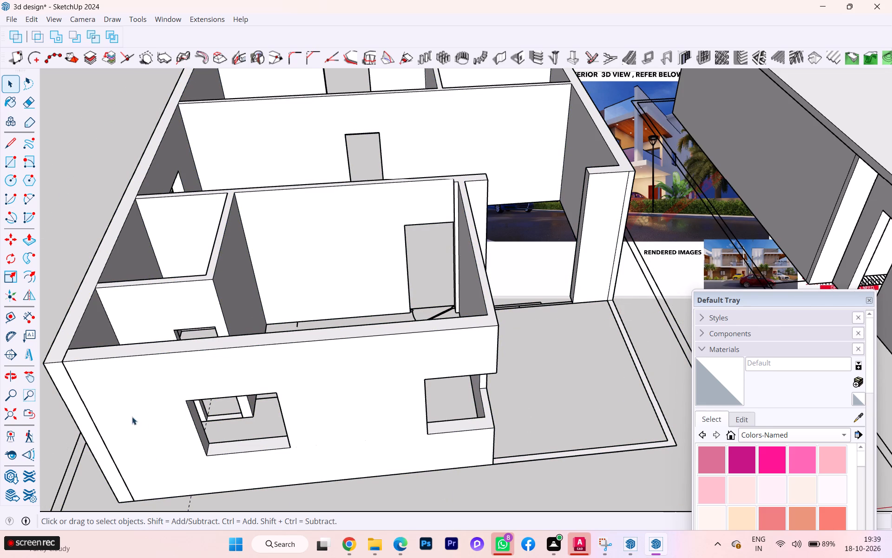
Erase the vertical seam edge near the front wall's outer corner and the short edge continuing it across the wall top.
click(92, 404)
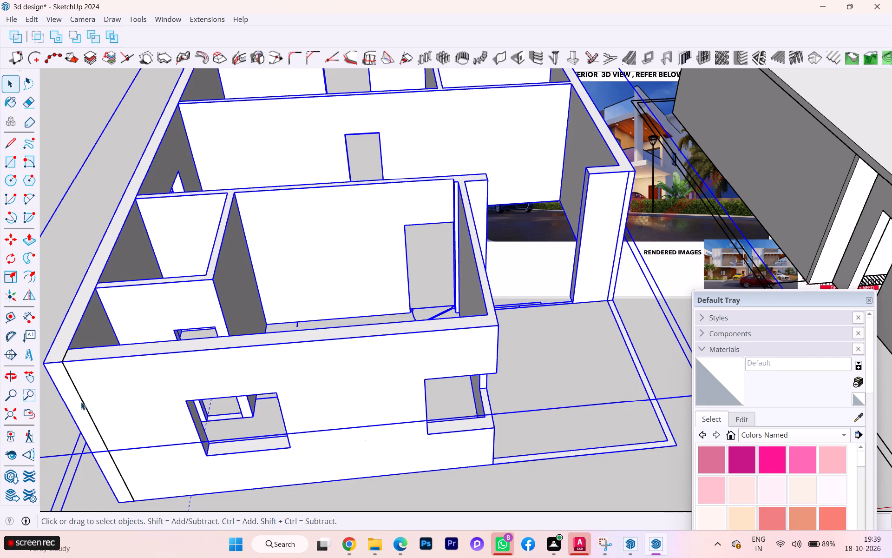
key(e)
click(80, 395)
click(67, 354)
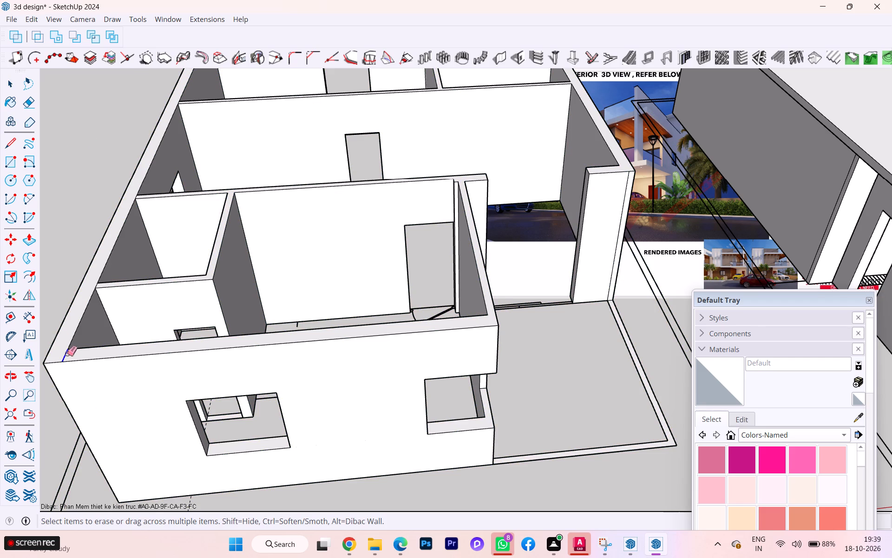
key(space)
click(457, 480)
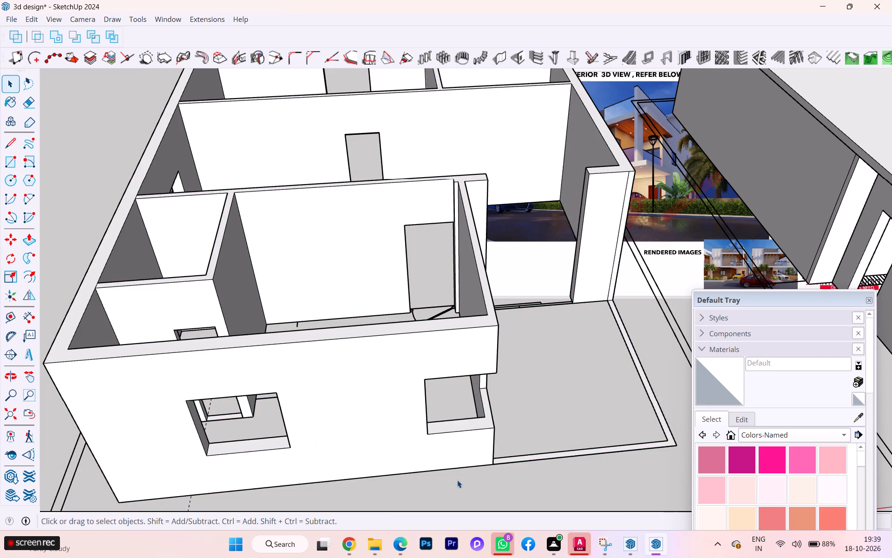
Move the open-topped floor group by its lower front outer corner onto the matching top corner of the roofed block.
scroll(317, 436, down, 3)
scroll(420, 454, down, 1)
middle_drag(481, 467, 470, 468)
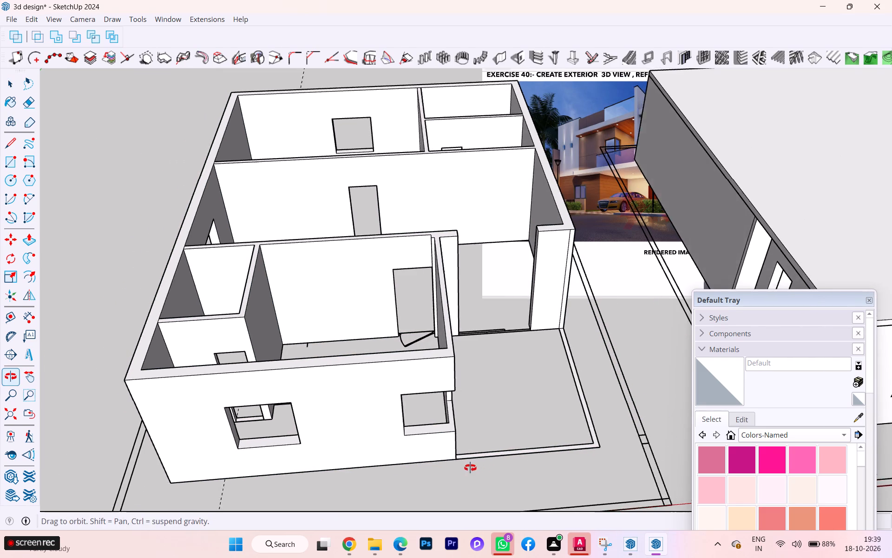
middle_drag(470, 468, 457, 468)
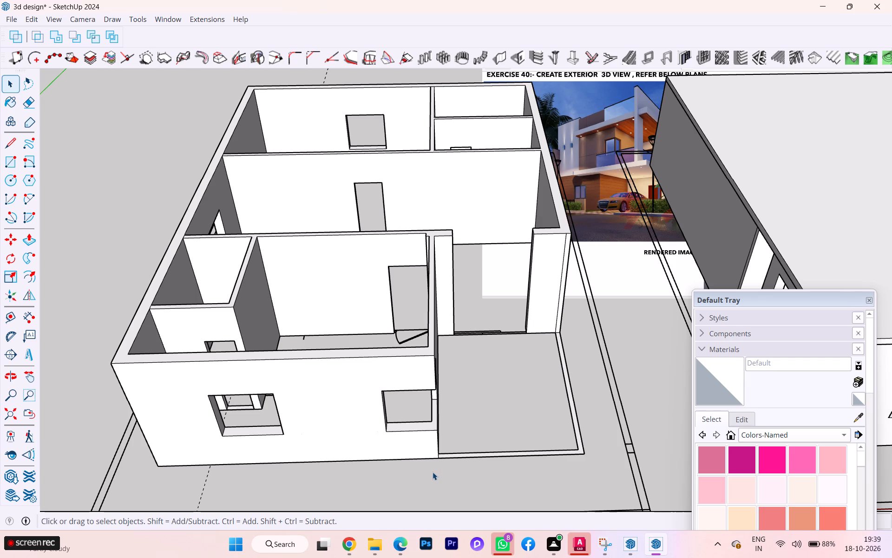
scroll(433, 472, down, 1)
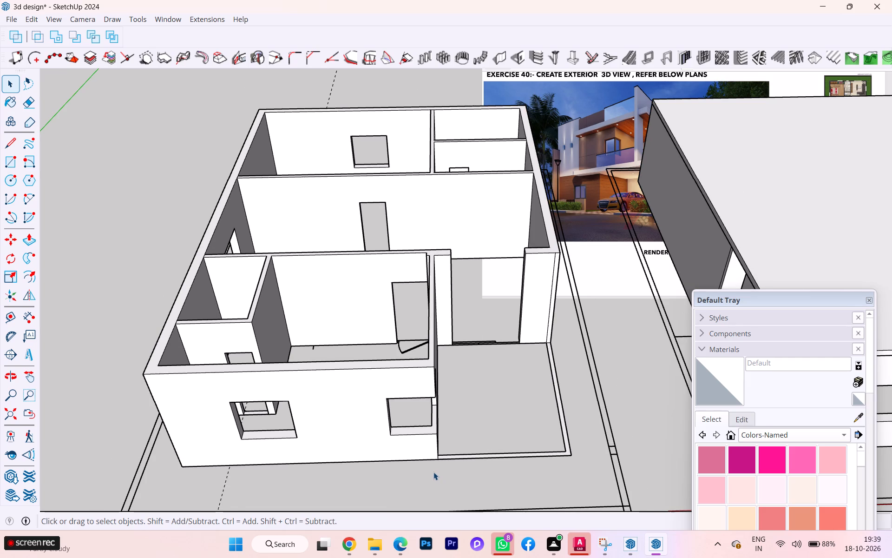
scroll(433, 472, down, 1)
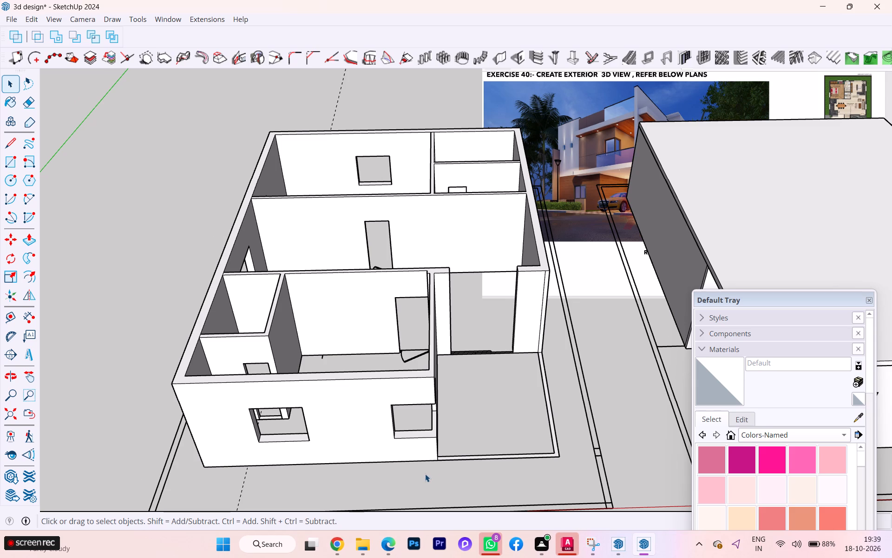
scroll(425, 474, down, 2)
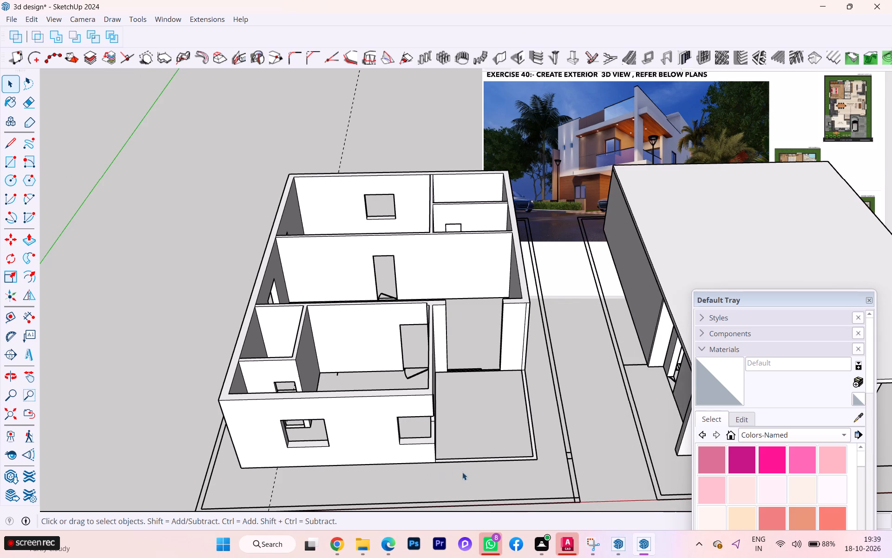
click(369, 438)
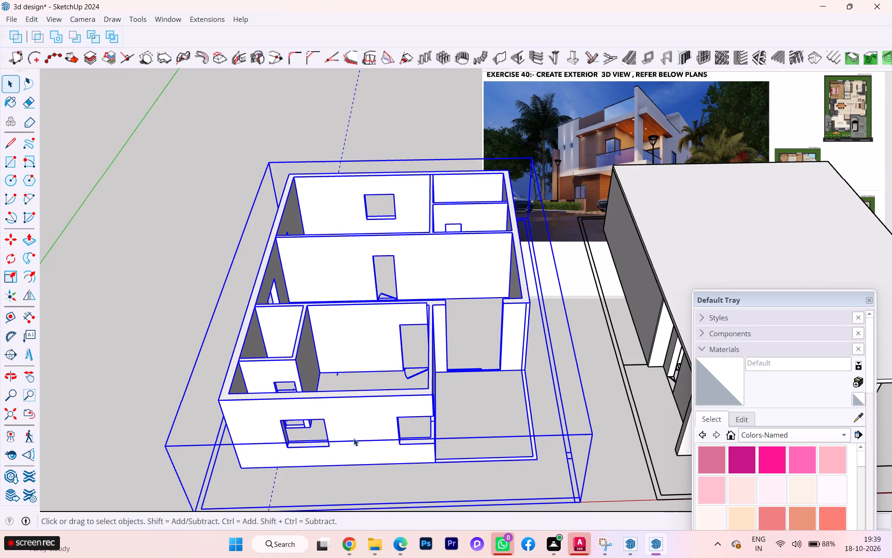
scroll(283, 467, up, 3)
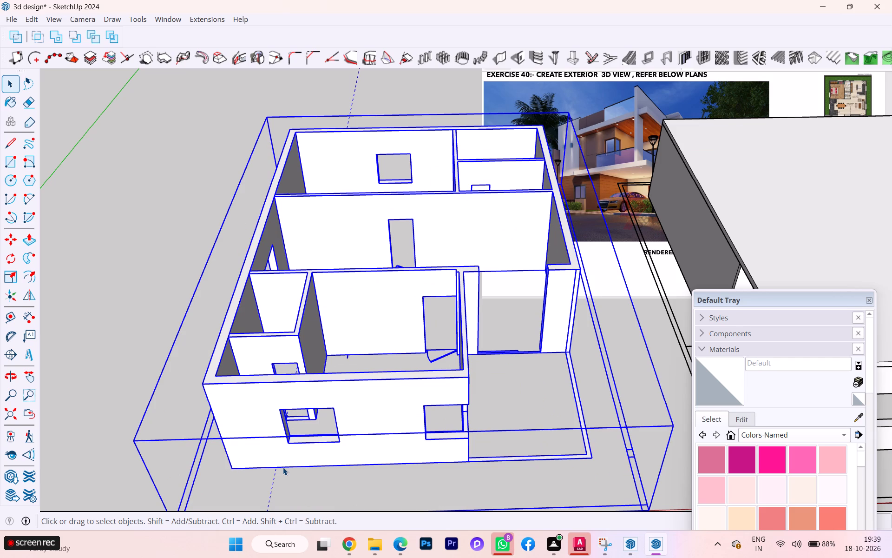
key(m)
key(Return)
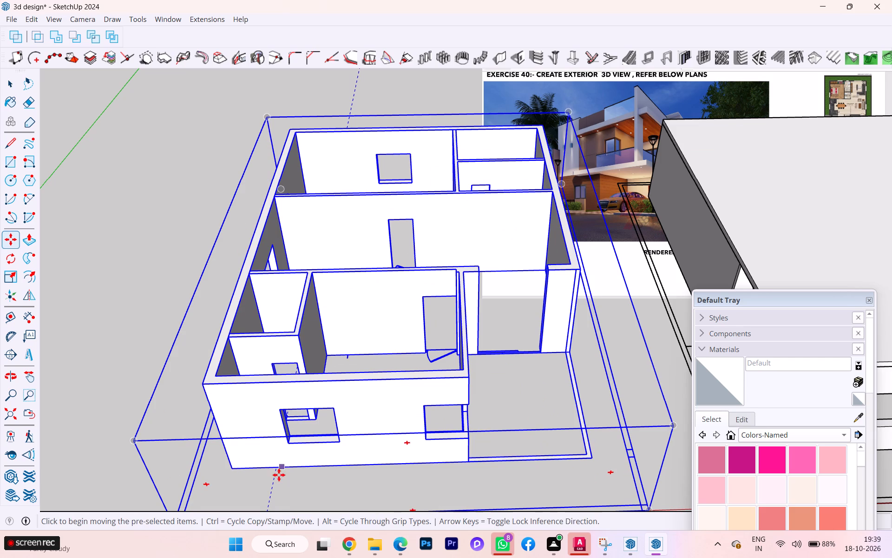
scroll(246, 480, up, 2)
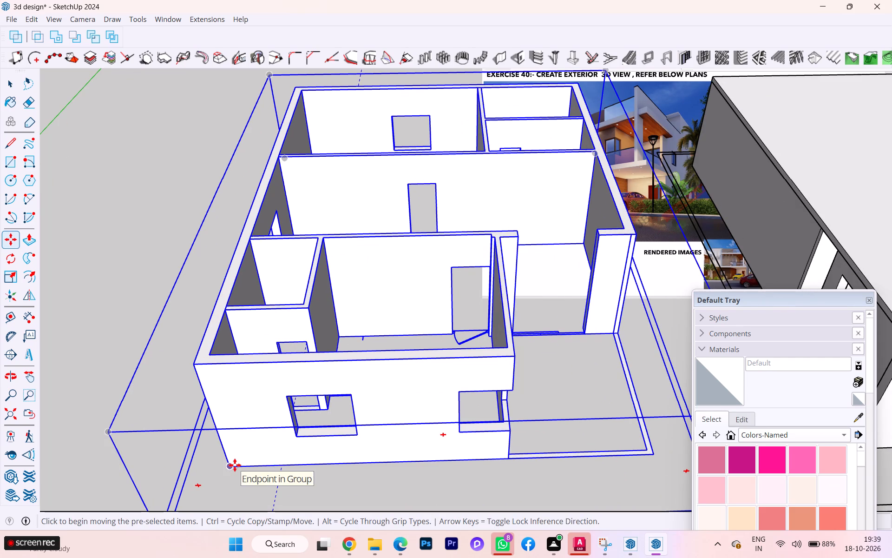
click(233, 467)
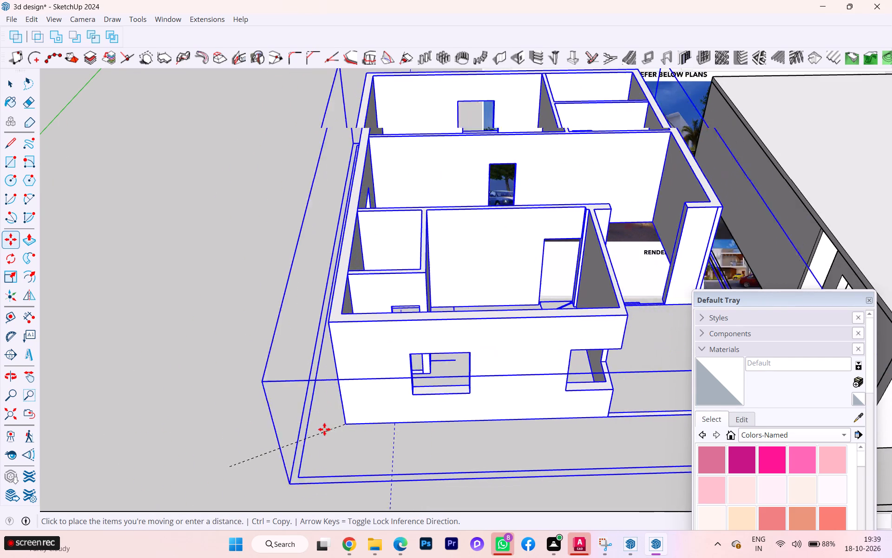
scroll(325, 429, down, 1)
scroll(322, 430, up, 1)
scroll(315, 431, down, 5)
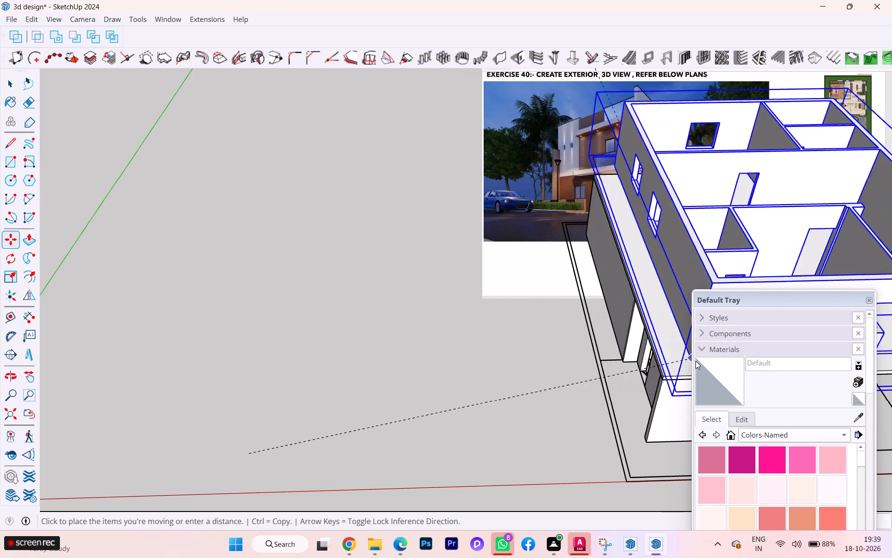
scroll(679, 372, up, 11)
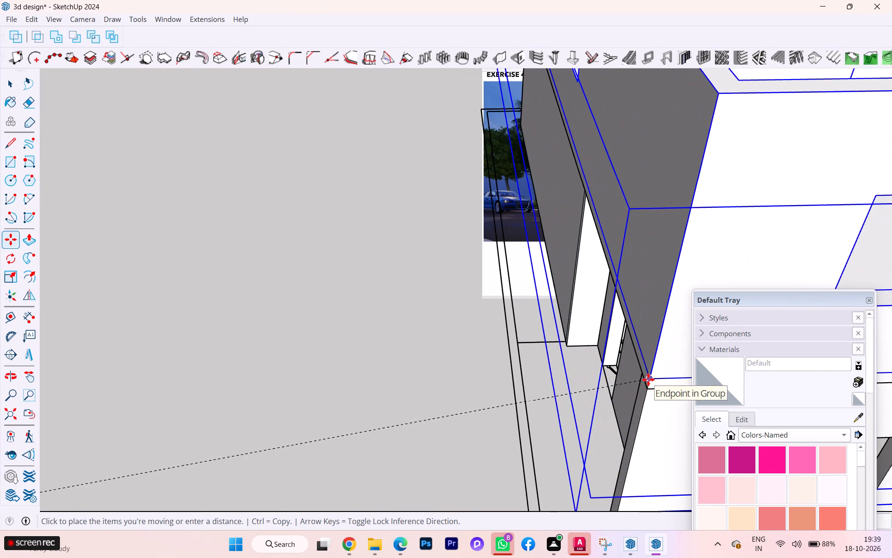
click(648, 379)
scroll(482, 379, down, 2)
key(v)
key(space)
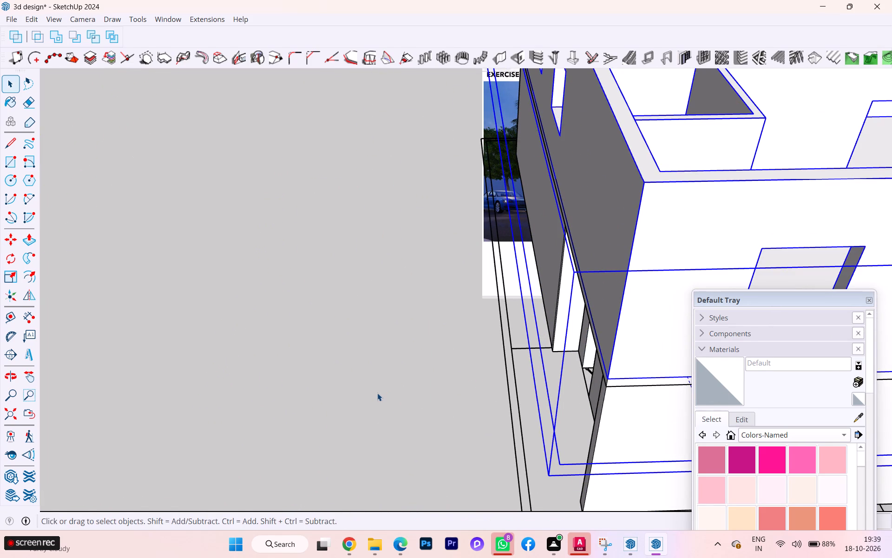
click(377, 393)
Push/Pull the front edge face of the slab between the two floors outward as an overhang past the front wall, and exit the slab group.
scroll(564, 390, down, 2)
middle_drag(577, 388, 539, 363)
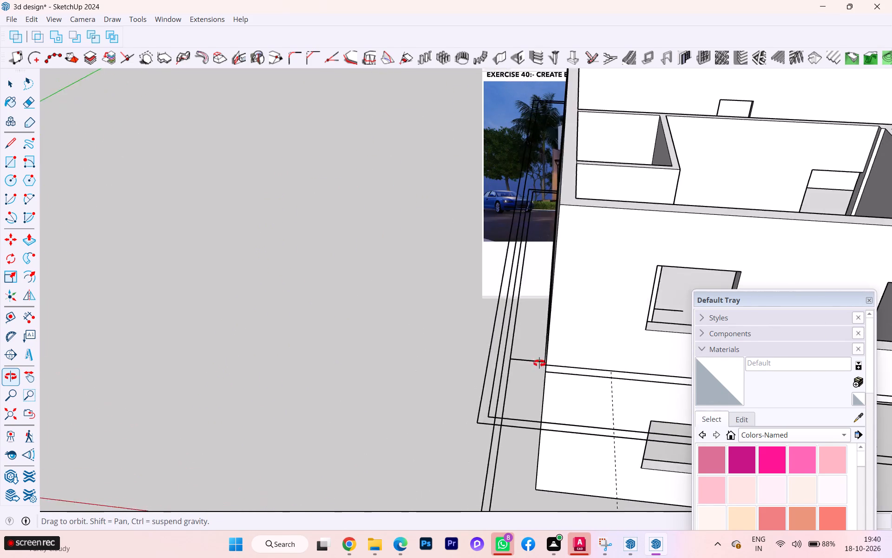
middle_drag(539, 363, 540, 363)
scroll(609, 375, up, 4)
middle_drag(846, 393, 877, 387)
middle_drag(571, 374, 603, 374)
scroll(571, 374, down, 1)
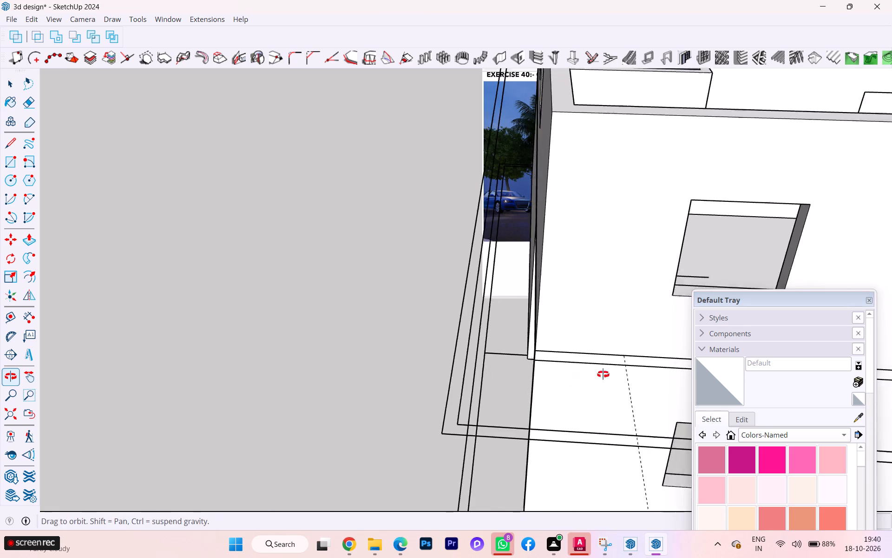
middle_drag(603, 374, 793, 373)
scroll(484, 355, up, 3)
click(562, 299)
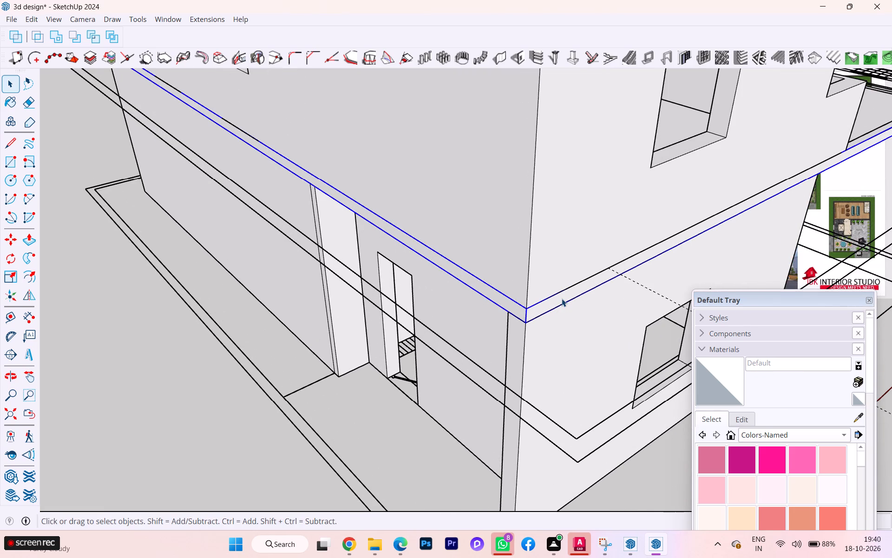
click(551, 298)
click(550, 301)
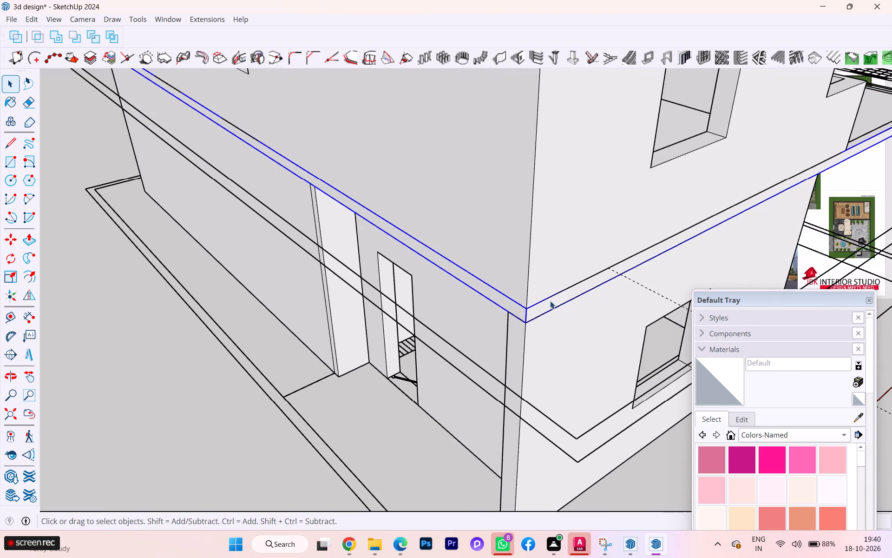
click(550, 301)
click(550, 304)
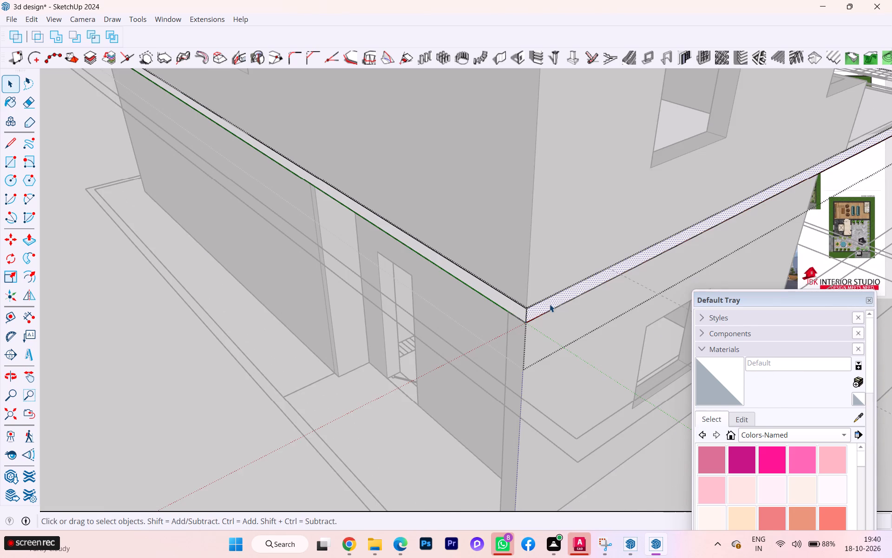
key(p)
click(543, 305)
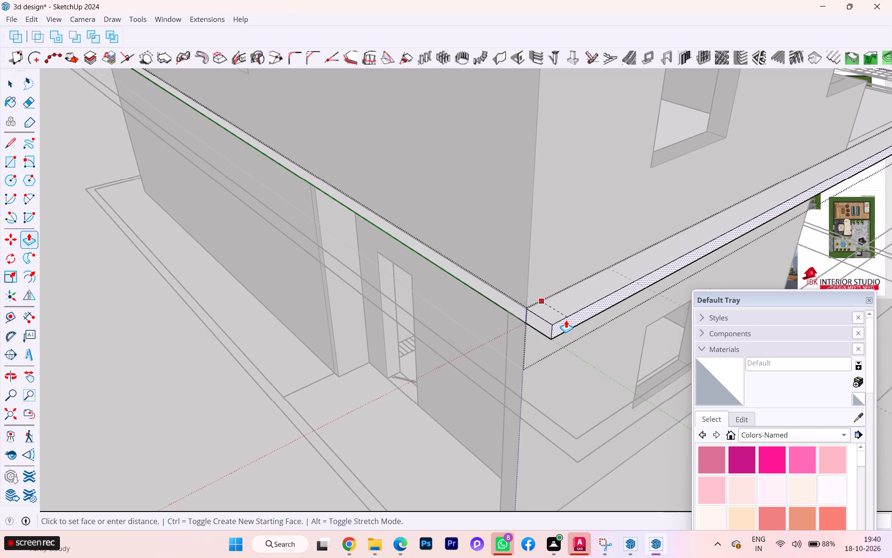
click(570, 323)
scroll(478, 347, down, 3)
middle_drag(495, 354, 195, 377)
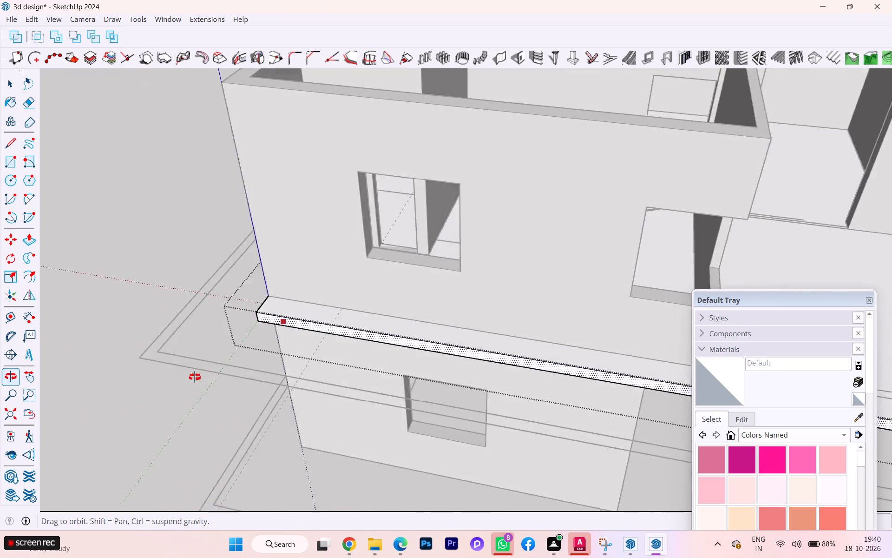
middle_drag(195, 377, 111, 371)
scroll(208, 357, down, 1)
key(space)
click(121, 372)
click(123, 366)
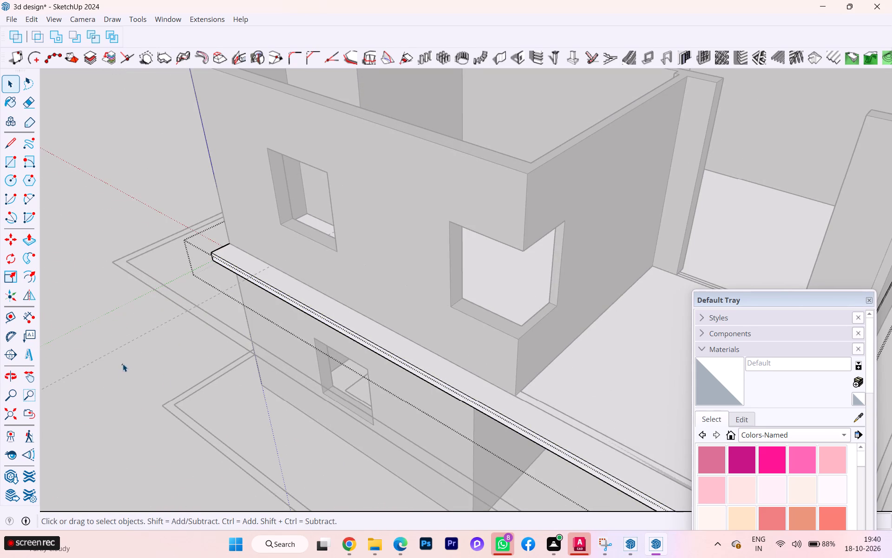
Examine the overhanging slab, the upper wall group and the open terrace from above and from the front.
scroll(285, 341, down, 4)
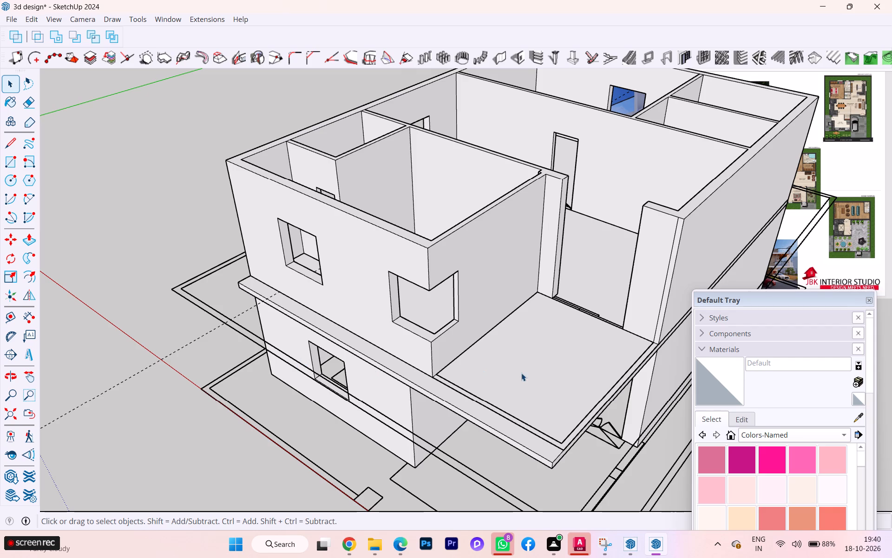
scroll(521, 373, up, 1)
scroll(421, 379, up, 1)
scroll(377, 383, down, 6)
scroll(348, 394, up, 1)
scroll(348, 395, down, 1)
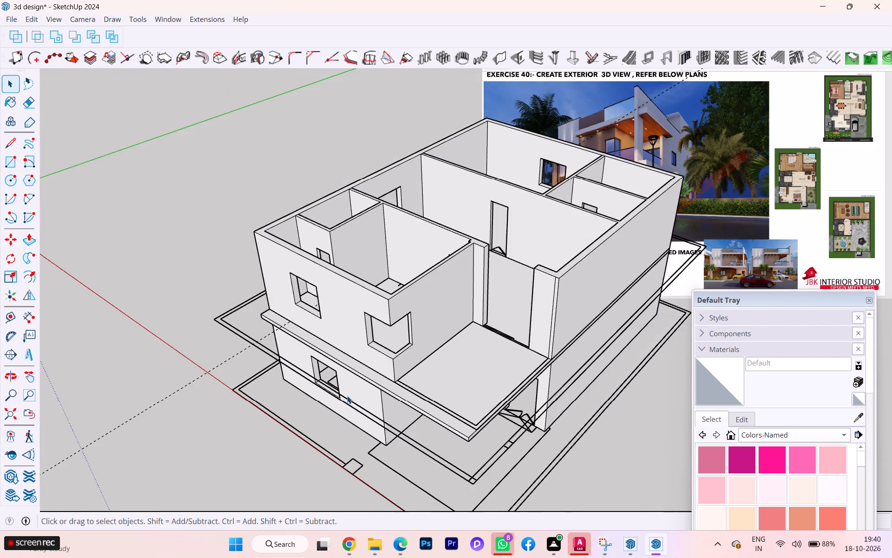
scroll(329, 401, down, 5)
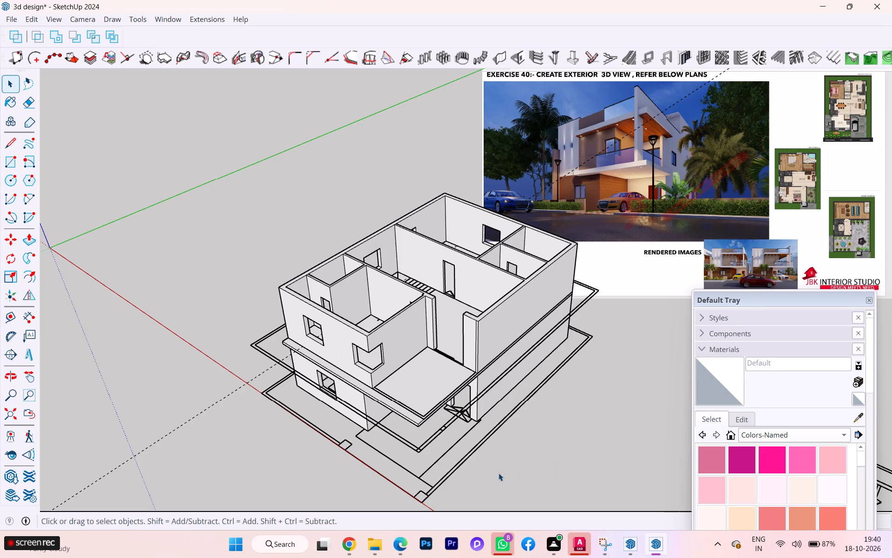
scroll(383, 376, up, 4)
scroll(392, 377, down, 1)
scroll(392, 378, up, 10)
scroll(412, 425, up, 2)
click(386, 440)
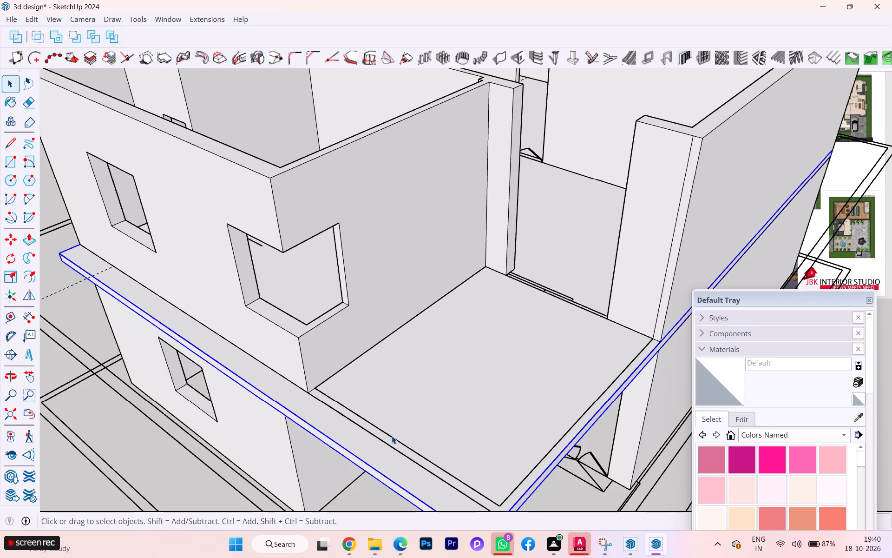
double_click(413, 433)
click(153, 452)
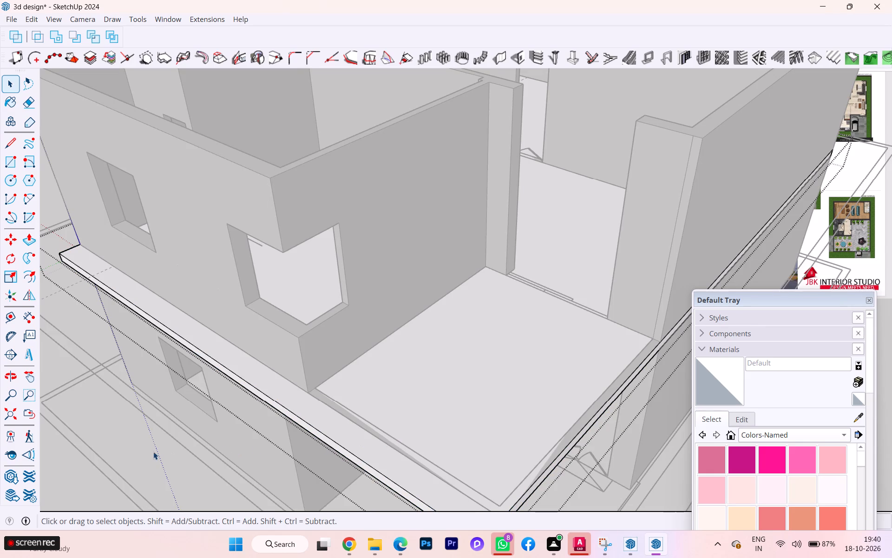
click(351, 420)
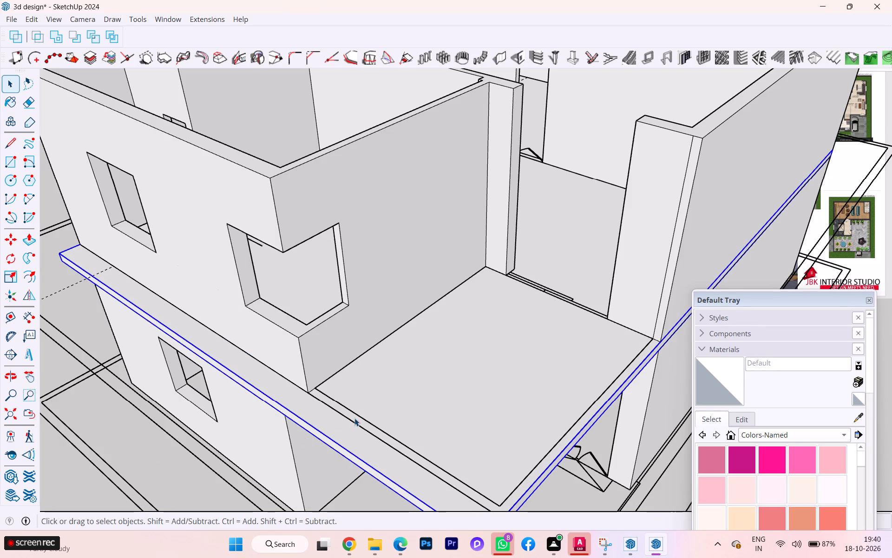
click(277, 335)
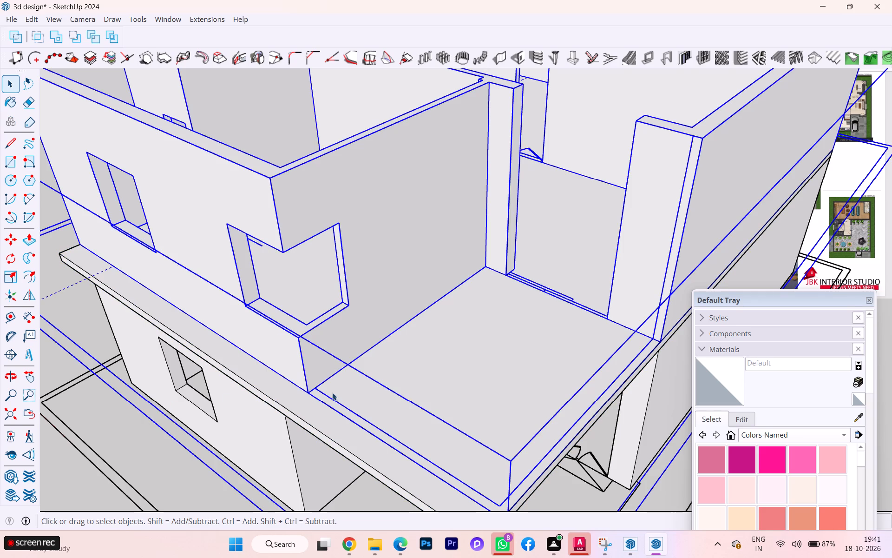
click(353, 415)
click(353, 420)
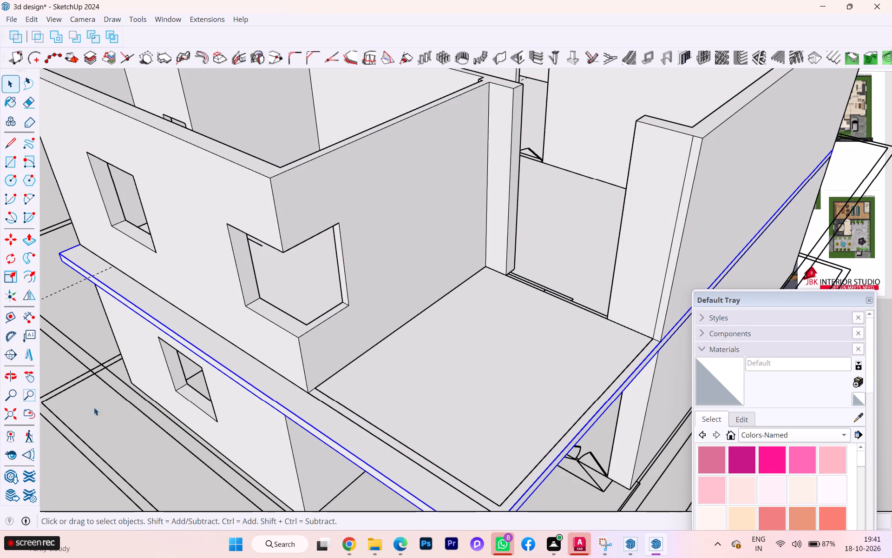
click(77, 407)
scroll(252, 380, down, 3)
scroll(170, 372, down, 1)
scroll(170, 372, up, 1)
scroll(170, 372, down, 2)
scroll(170, 371, up, 1)
scroll(202, 371, down, 2)
scroll(213, 376, up, 1)
scroll(214, 377, down, 4)
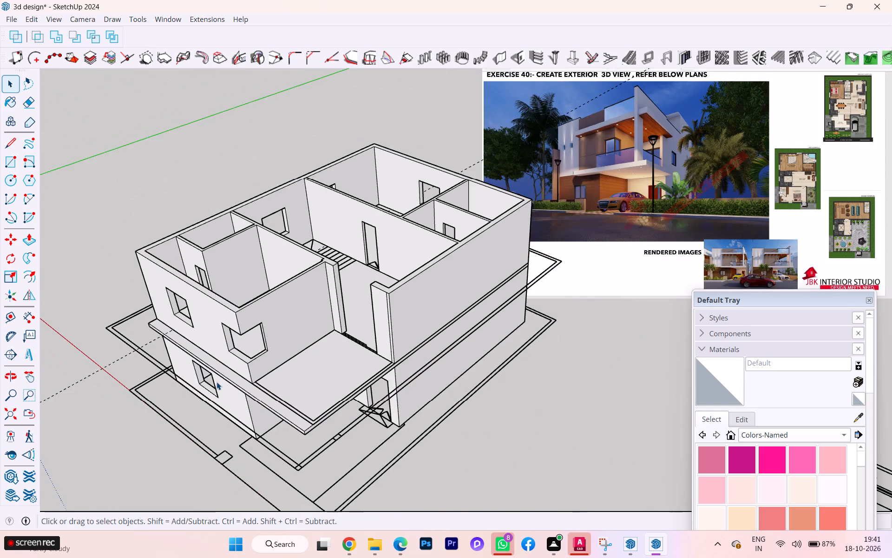
scroll(216, 382, down, 1)
middle_drag(219, 386, 367, 321)
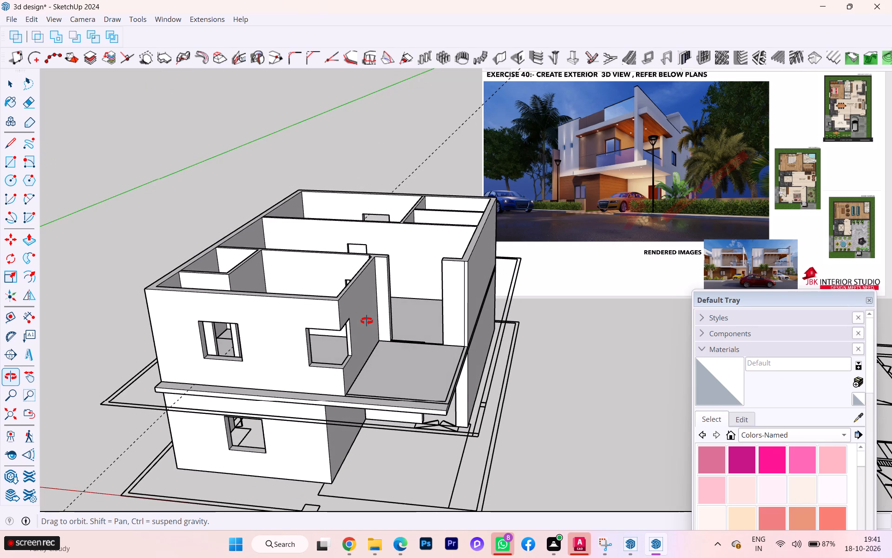
middle_drag(367, 321, 363, 326)
scroll(301, 339, down, 4)
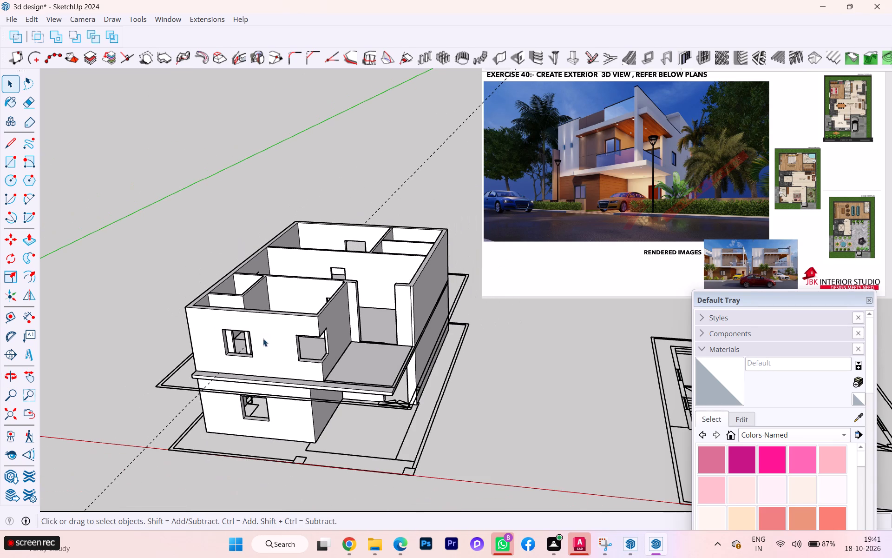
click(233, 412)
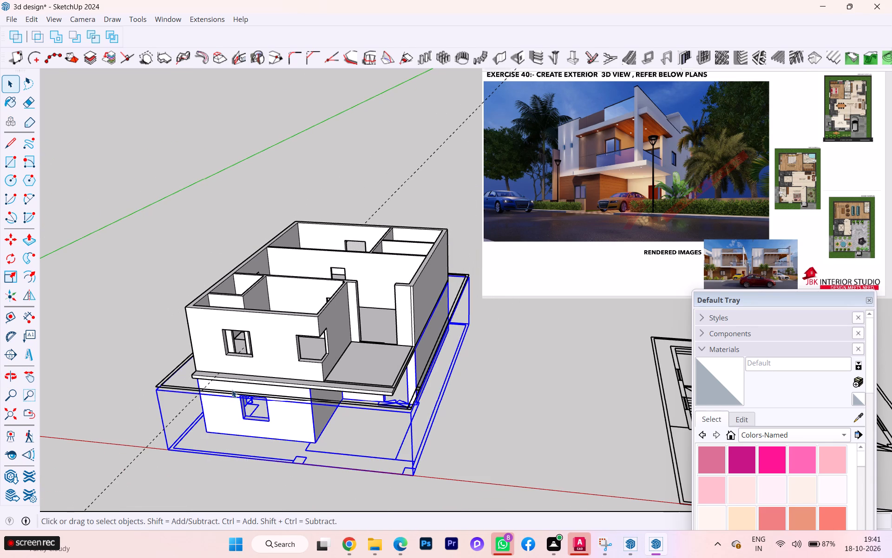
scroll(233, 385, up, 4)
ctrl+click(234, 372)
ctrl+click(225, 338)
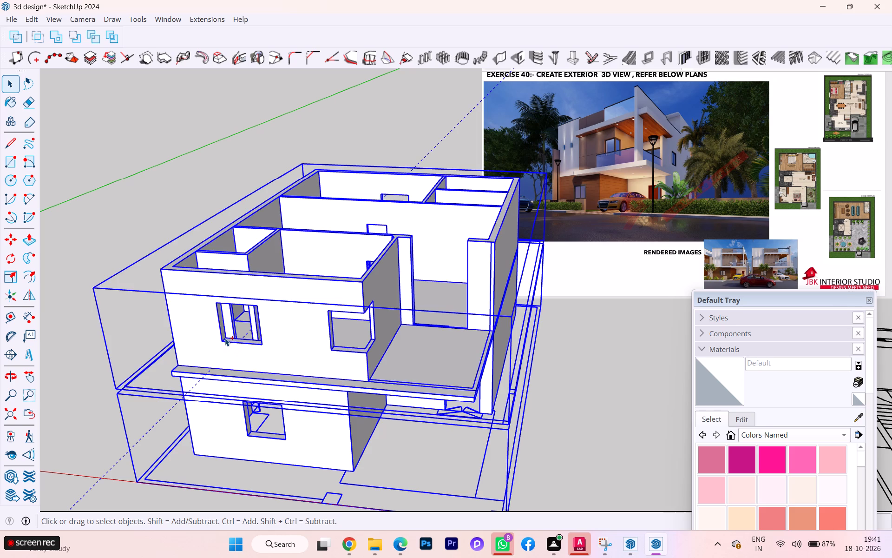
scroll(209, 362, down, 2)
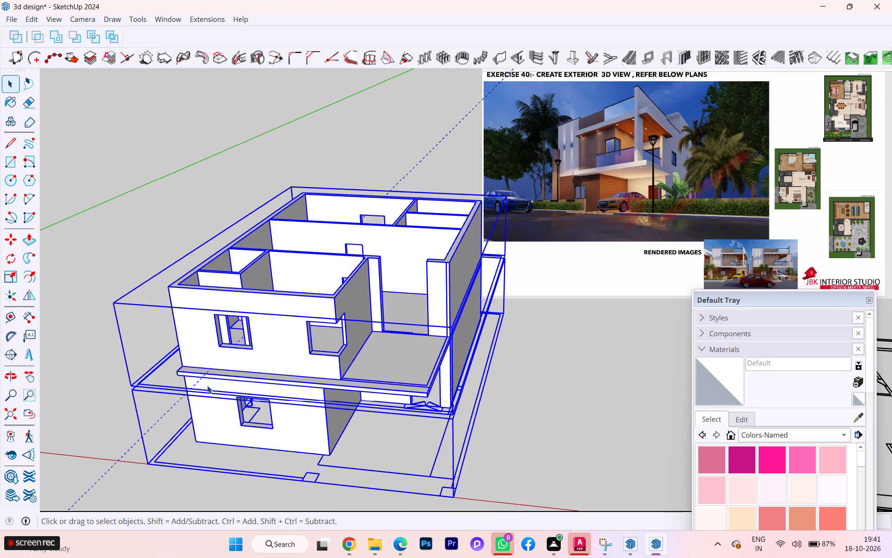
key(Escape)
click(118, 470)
Copy the overhanging slab straight up along the blue axis, level with the top of the upper-floor walls.
scroll(192, 395, up, 2)
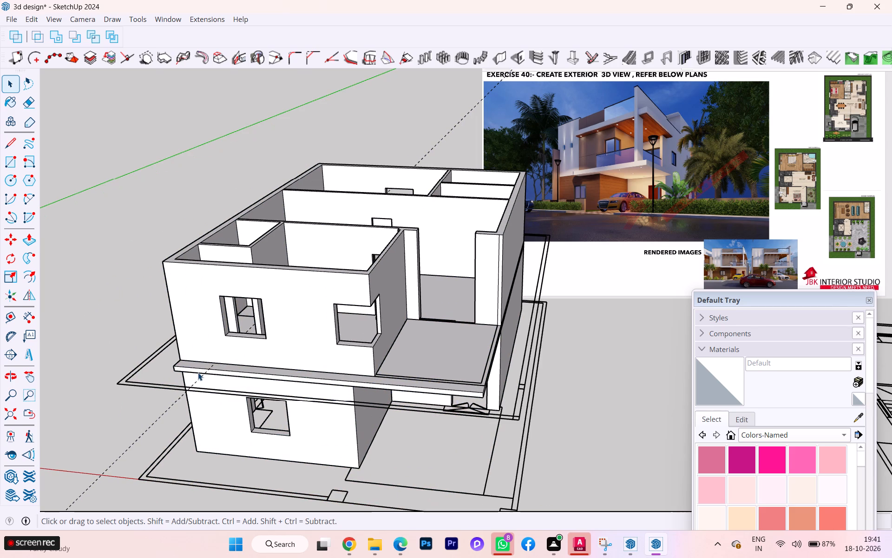
click(198, 371)
scroll(198, 371, down, 1)
middle_drag(198, 372, 324, 375)
key(m)
key(Return)
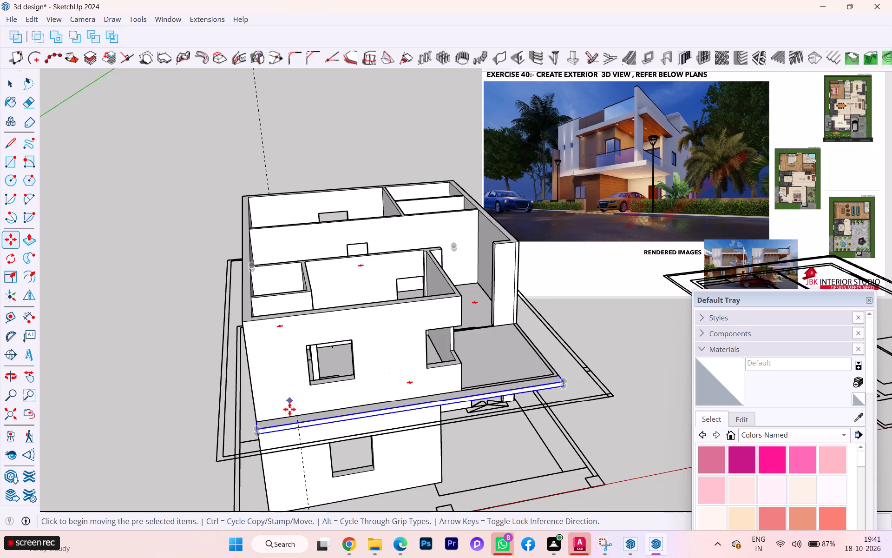
scroll(291, 413, up, 3)
middle_drag(251, 431, 408, 417)
scroll(426, 445, up, 1)
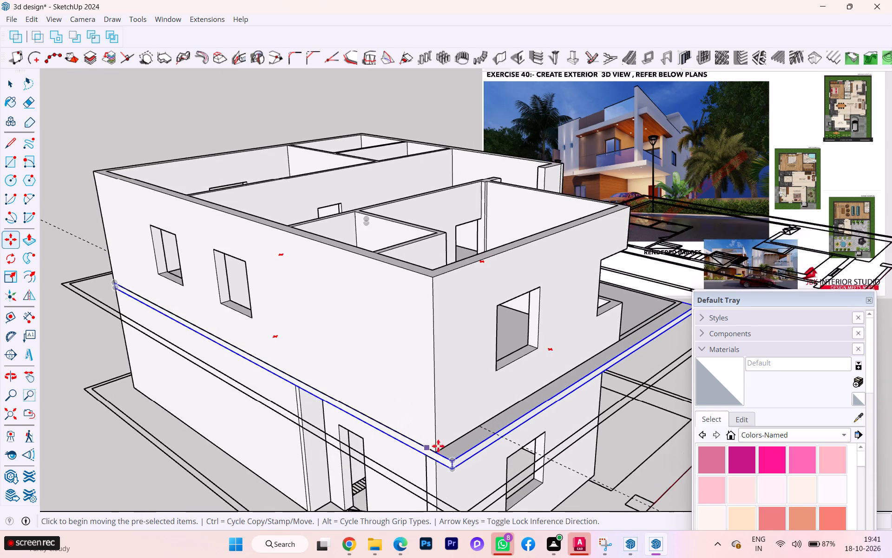
scroll(450, 452, up, 1)
click(456, 462)
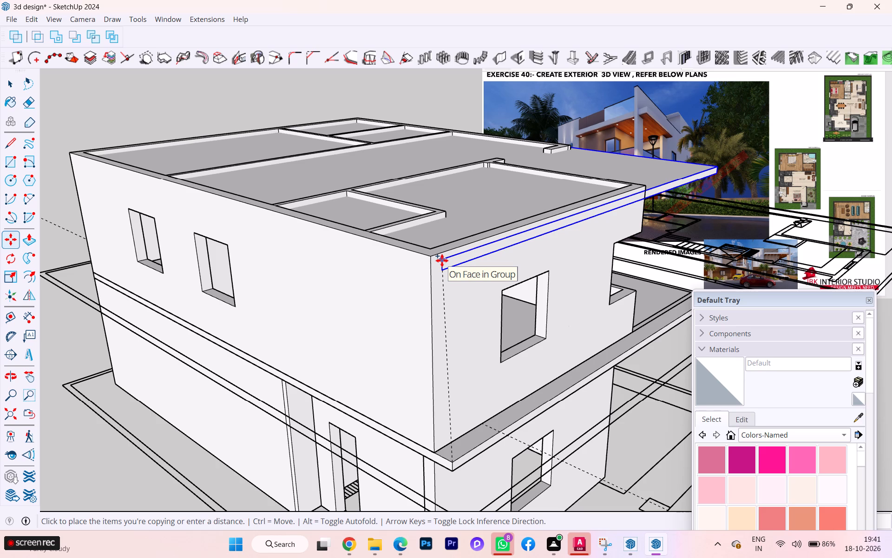
key(Up)
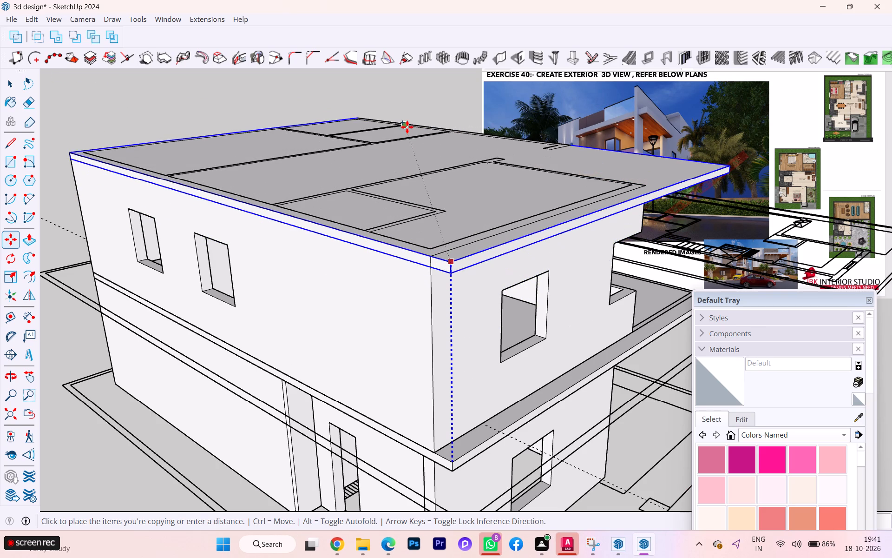
click(407, 124)
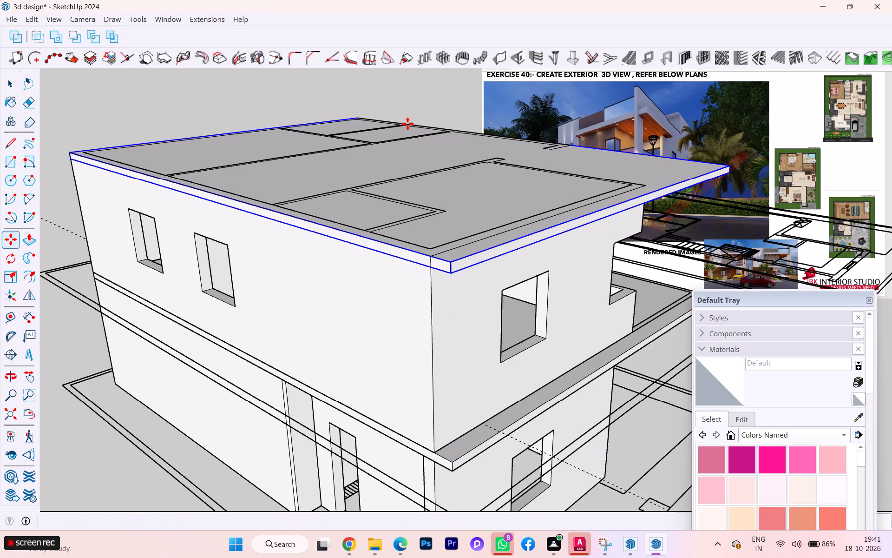
Move the copied slab up from its lower edge at the wall corner so its underside rests on the upper wall's top corner.
scroll(426, 276, up, 8)
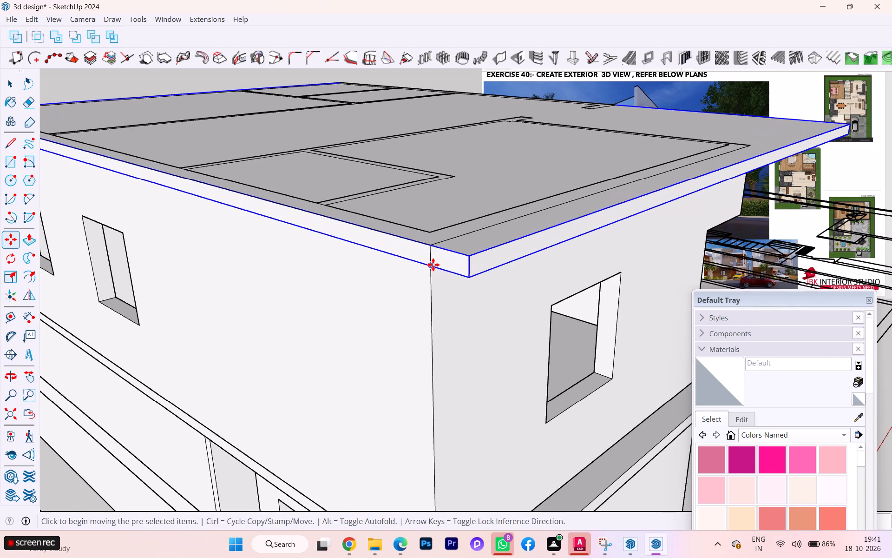
click(433, 265)
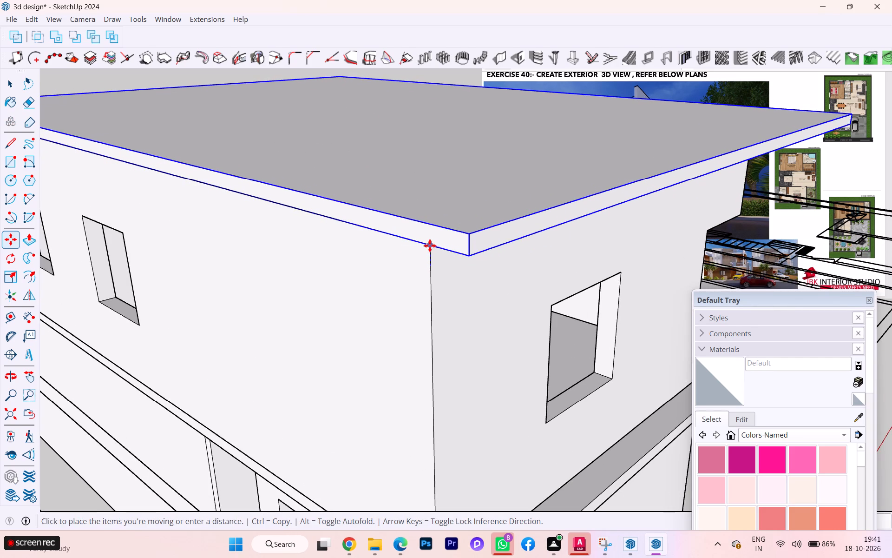
click(430, 246)
key(Escape)
scroll(399, 273, down, 3)
scroll(399, 278, up, 1)
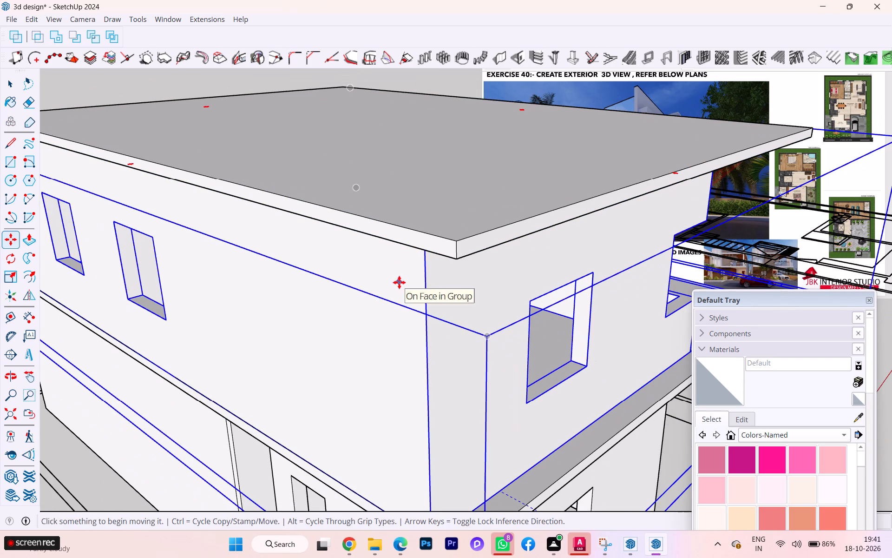
key(space)
Look over the roofed two-storey villa from the front and the corner, including the terrace and the overhangs.
scroll(312, 323, down, 3)
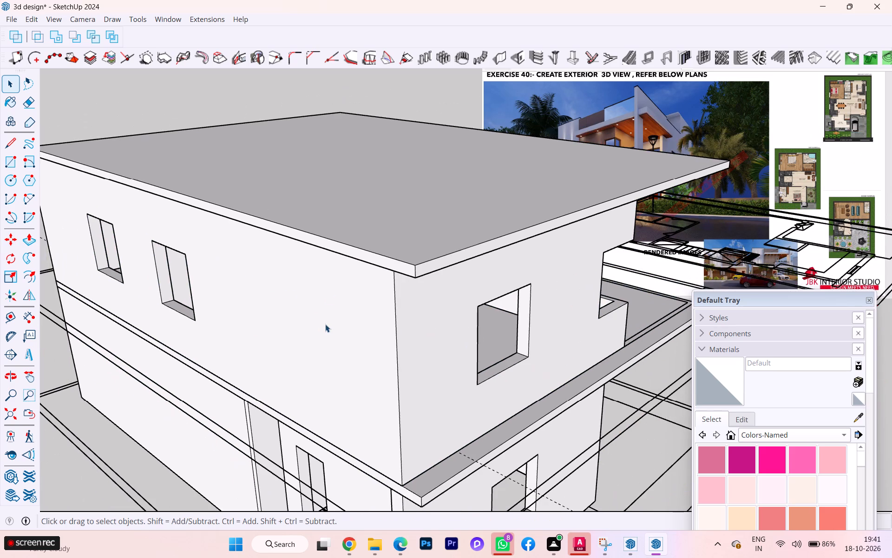
scroll(327, 323, down, 1)
middle_drag(327, 323, 230, 339)
key(space)
click(137, 365)
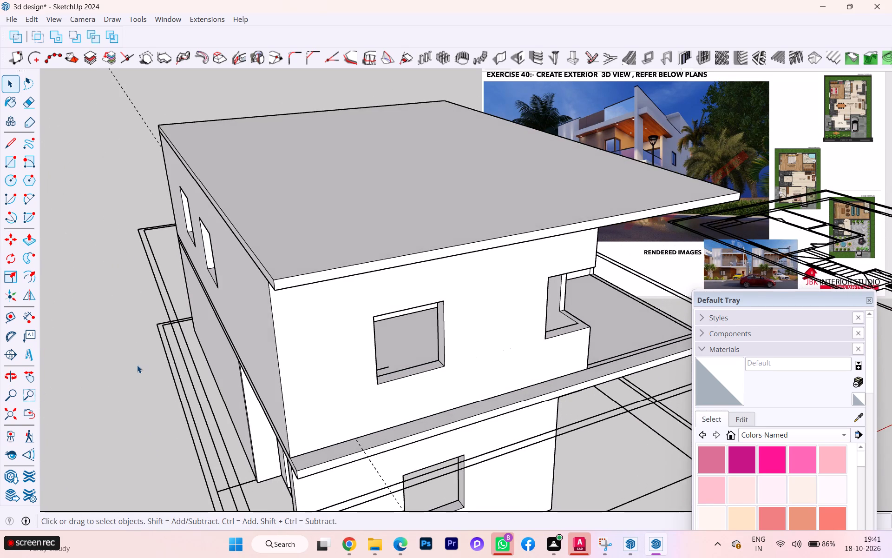
scroll(240, 341, down, 2)
middle_drag(249, 339, 193, 312)
middle_drag(370, 340, 193, 337)
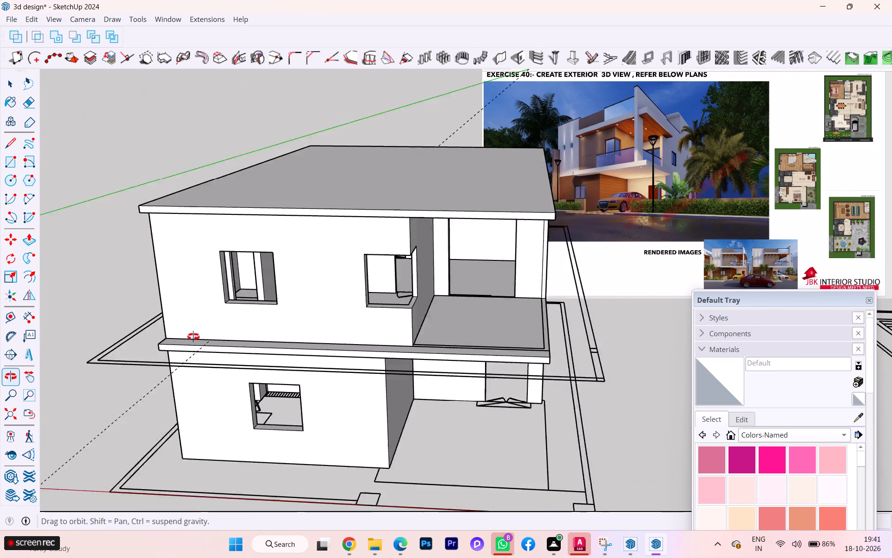
middle_drag(193, 337, 177, 335)
scroll(502, 359, up, 1)
scroll(502, 359, down, 4)
scroll(502, 359, up, 2)
scroll(403, 346, down, 1)
middle_drag(400, 344, 463, 348)
scroll(400, 344, down, 1)
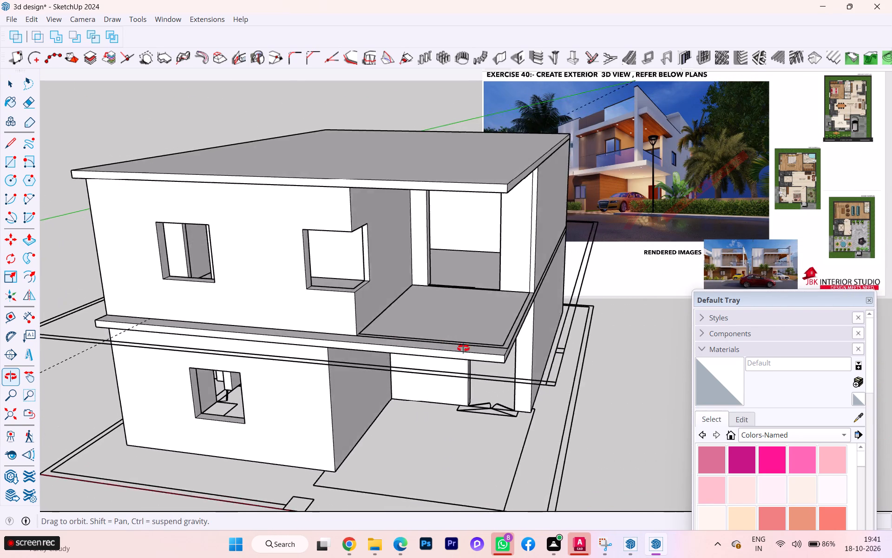
Undo the roof slab's placement and copy above the upper-floor walls, leaving the upper storey open.
middle_drag(463, 348, 514, 343)
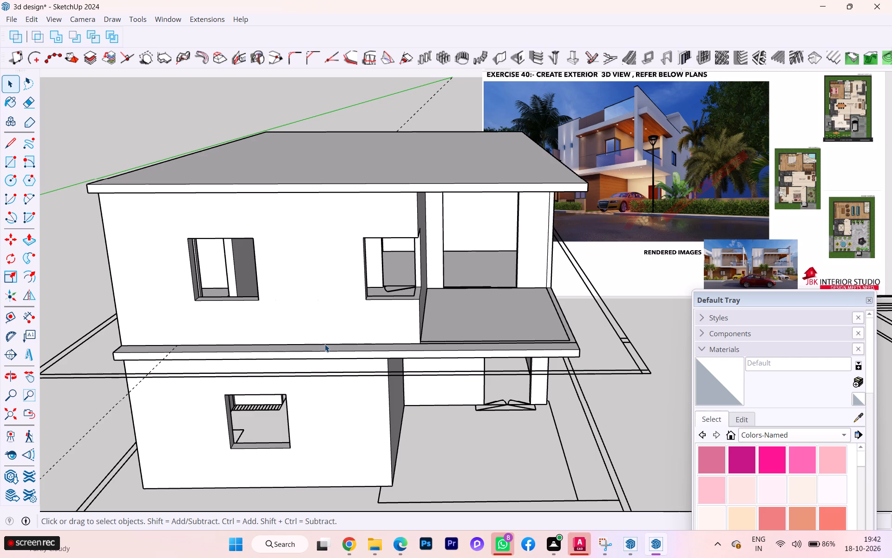
scroll(235, 456, up, 2)
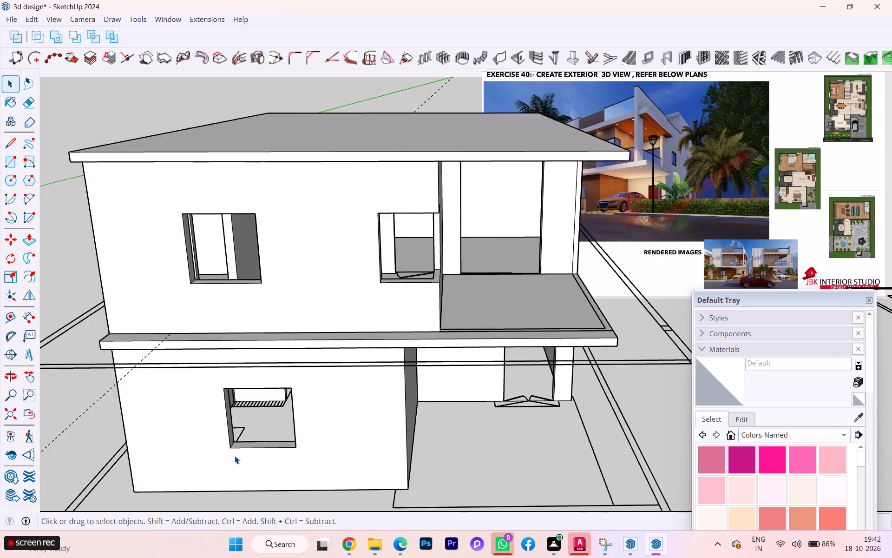
scroll(235, 456, down, 4)
middle_drag(422, 443, 254, 451)
scroll(254, 451, down, 3)
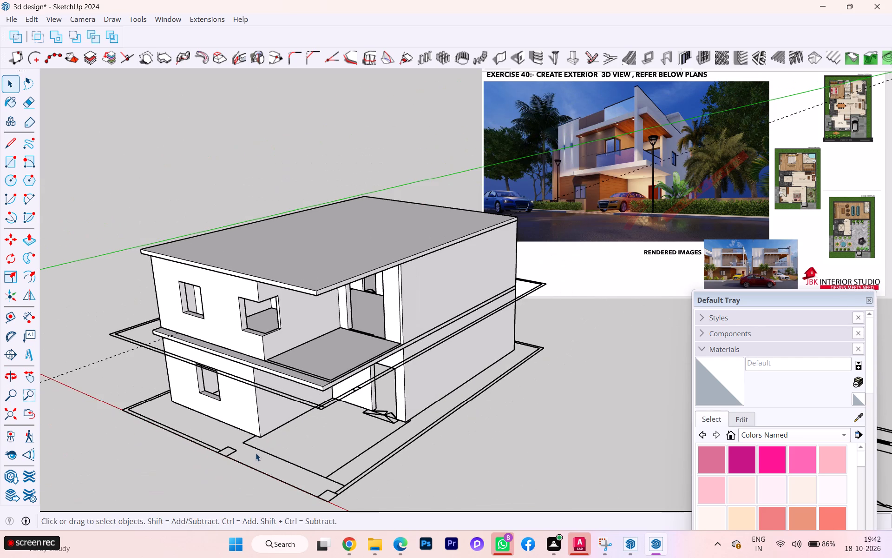
middle_drag(265, 457, 519, 420)
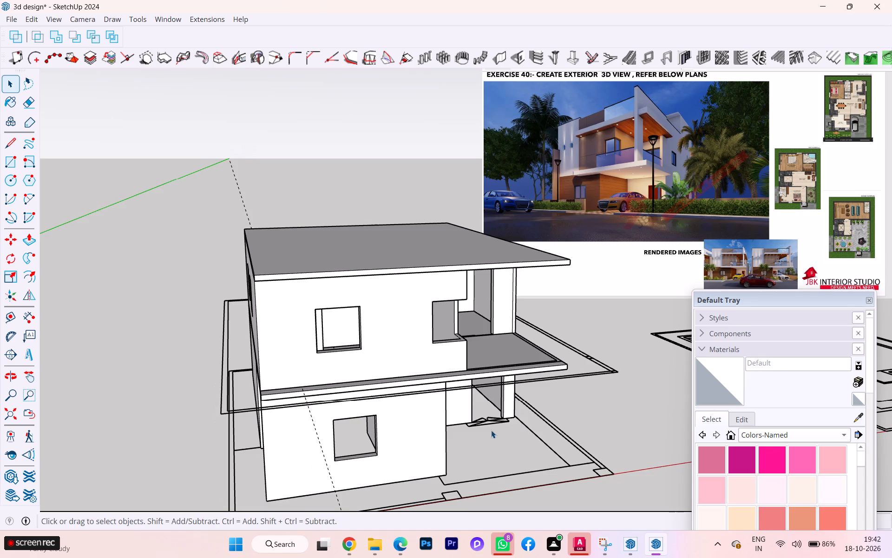
scroll(487, 431, down, 1)
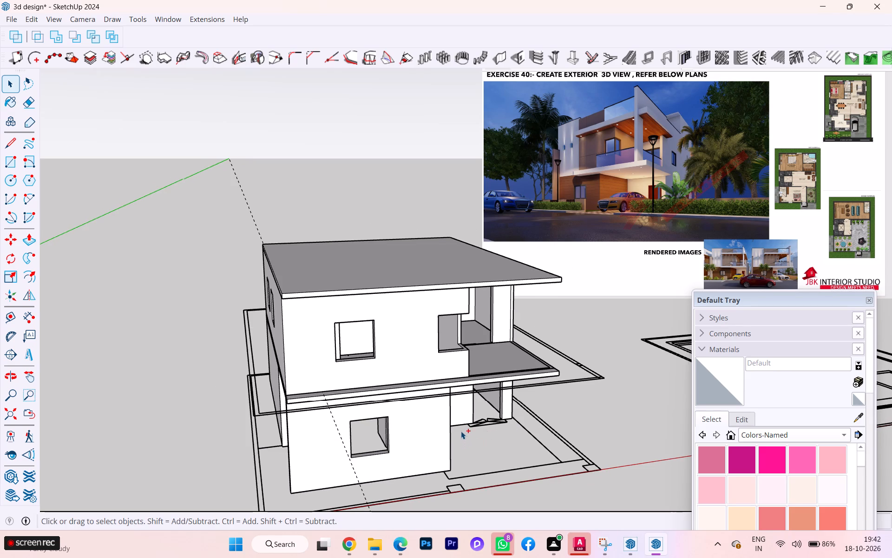
key(ctrl+z)
key(ctrl+z)
key(ctrl+z)
key(ctrl+z)
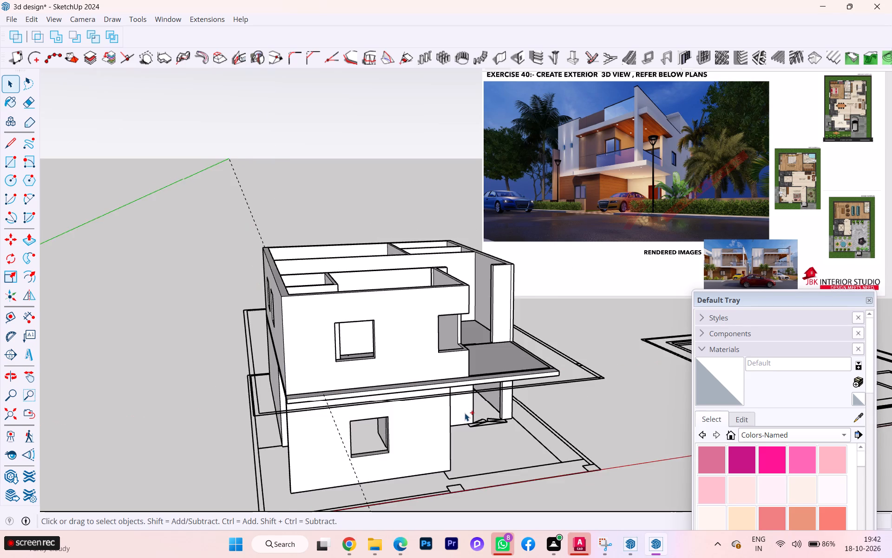
key(ctrl+z)
click(593, 395)
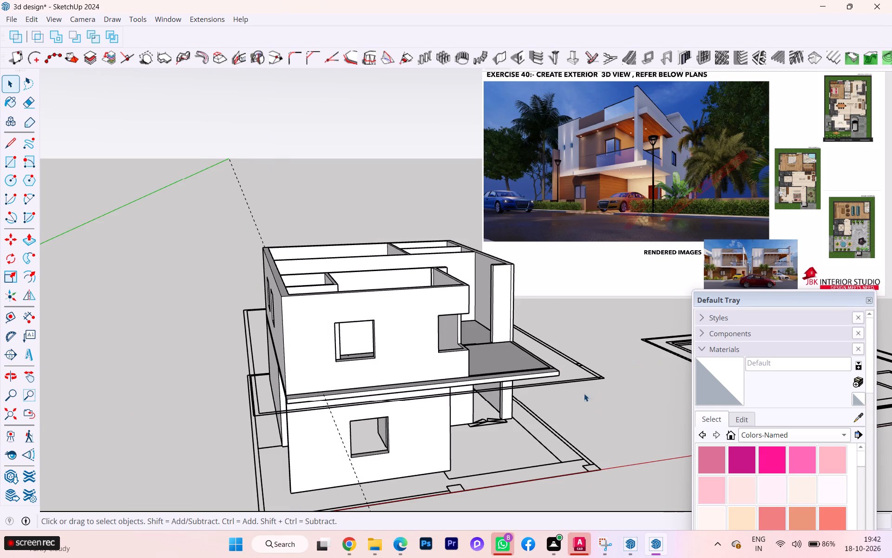
Hide the upper-floor wall group.
scroll(510, 349, up, 3)
scroll(515, 353, down, 1)
middle_drag(488, 377, 350, 413)
click(312, 371)
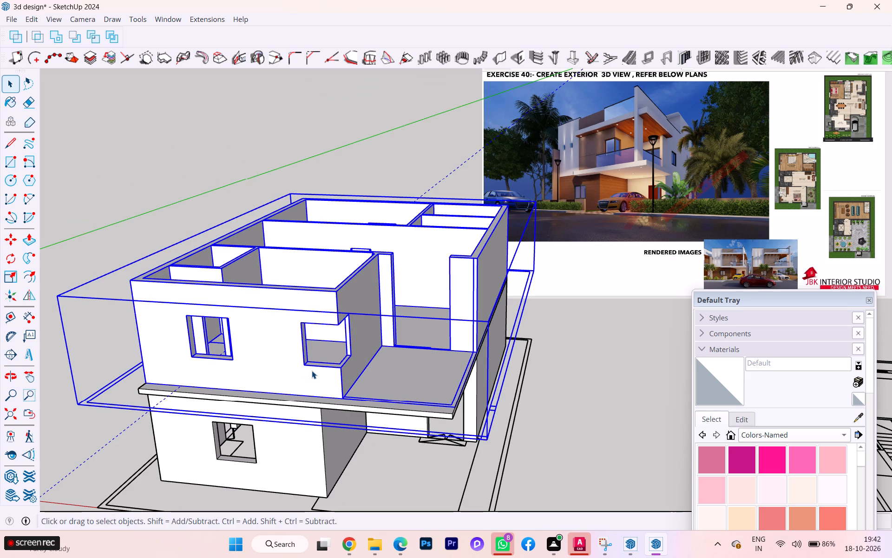
right_click(312, 371)
click(344, 39)
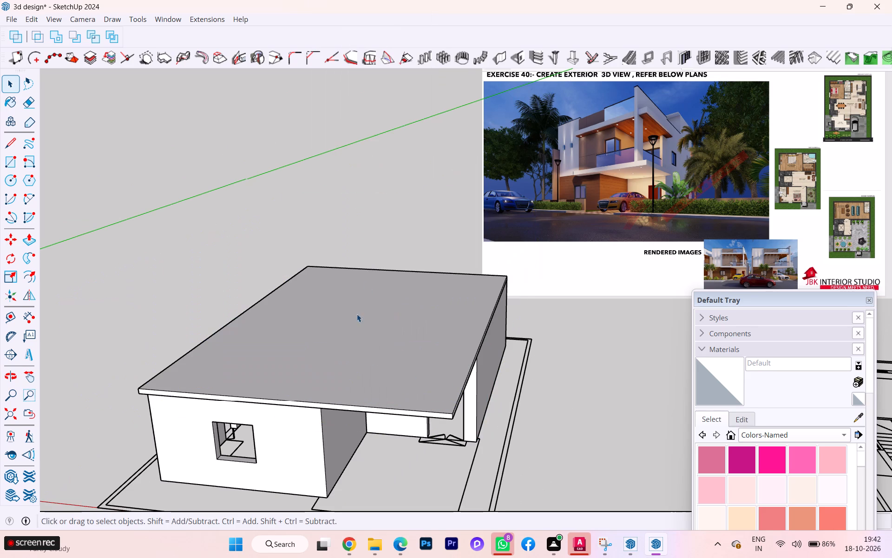
Hide the overhanging slab that covers the ground-floor walls.
click(317, 371)
right_click(317, 371)
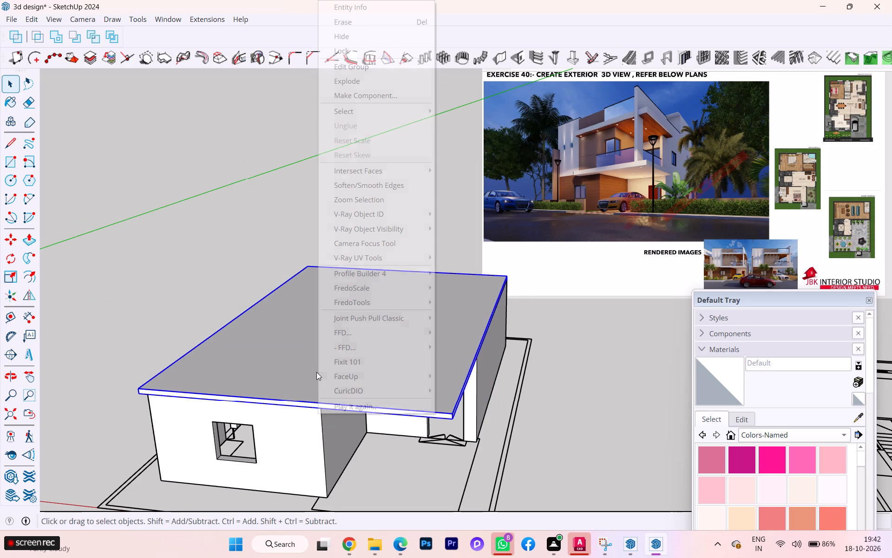
click(342, 36)
scroll(332, 291, down, 1)
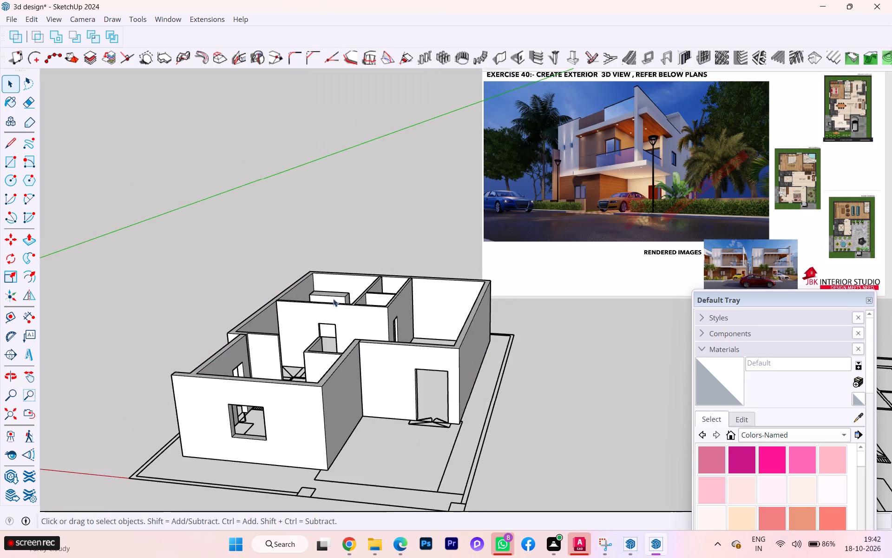
Examine the ground-floor rooms and the front window and door openings from above and from the front.
middle_drag(334, 300, 380, 342)
scroll(367, 355, down, 1)
scroll(322, 468, up, 2)
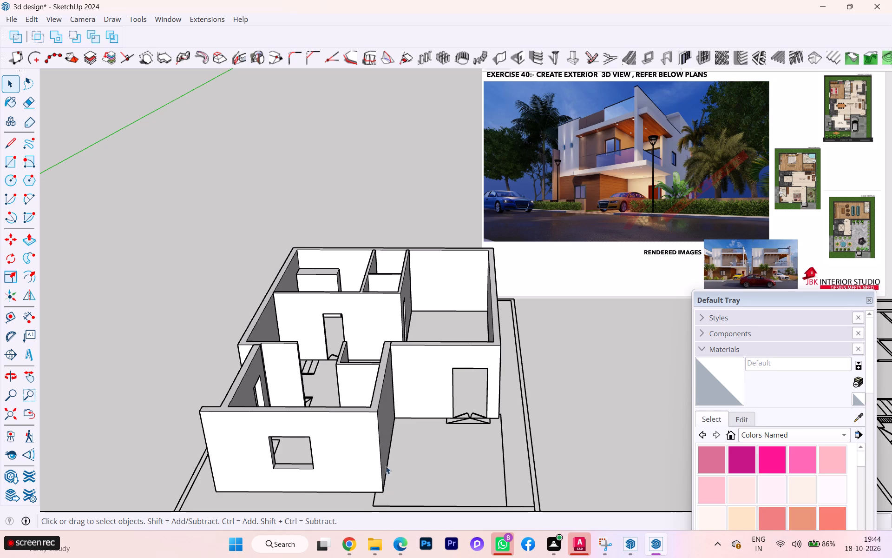
scroll(375, 388, down, 2)
scroll(337, 430, down, 2)
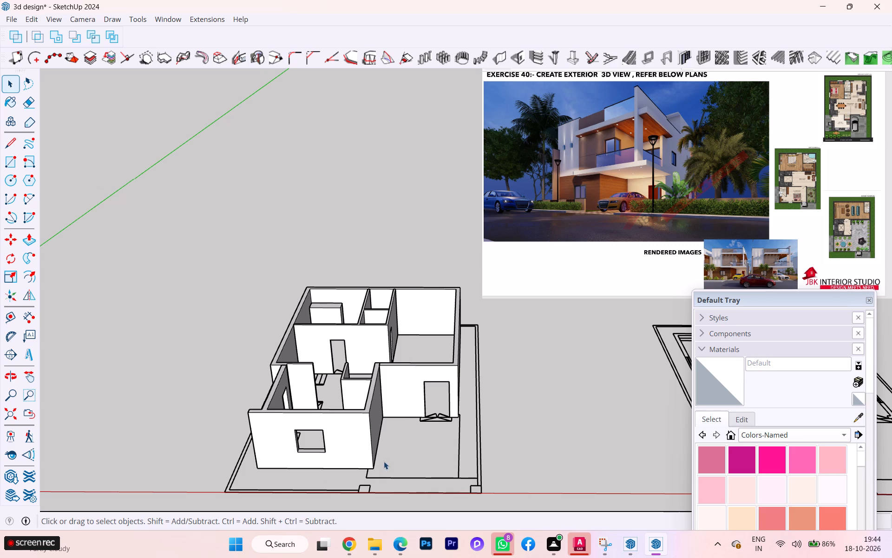
scroll(386, 459, up, 2)
scroll(336, 437, down, 1)
middle_drag(334, 438, 362, 441)
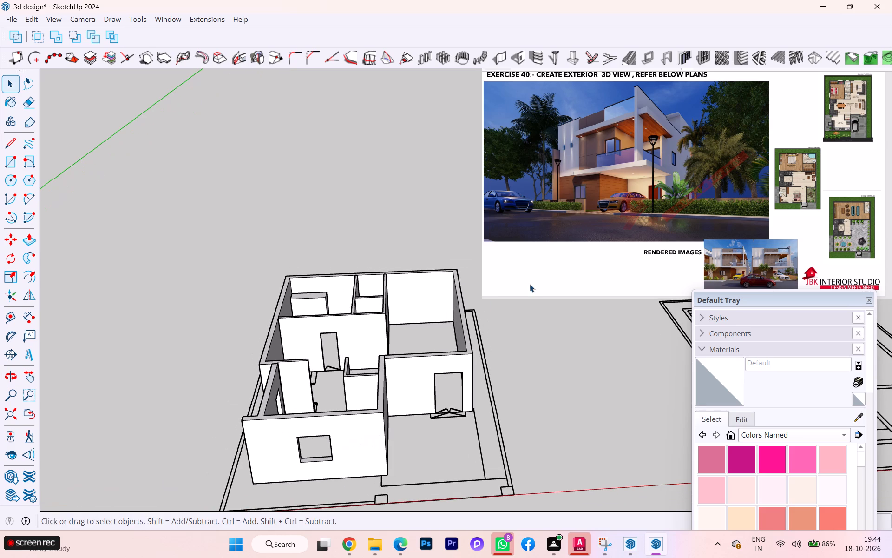
Search the 3D Warehouse for "window" models.
click(210, 18)
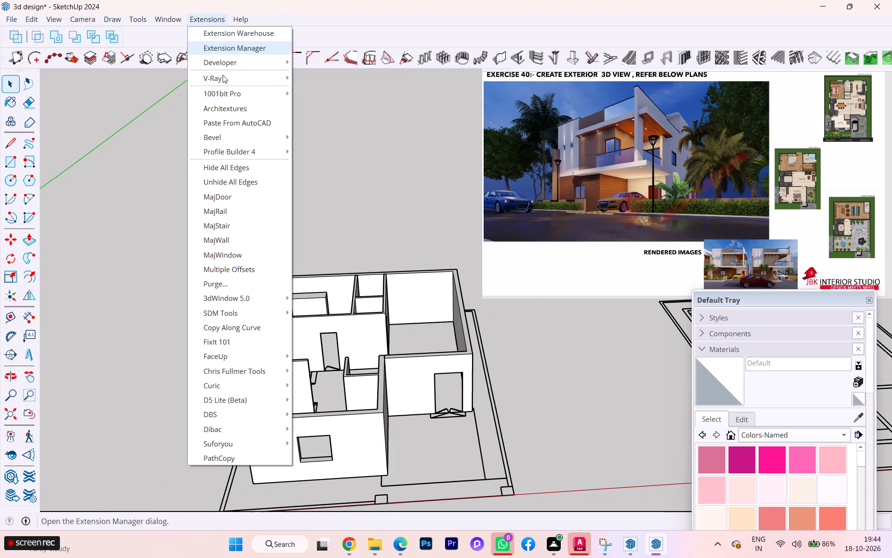
click(7, 475)
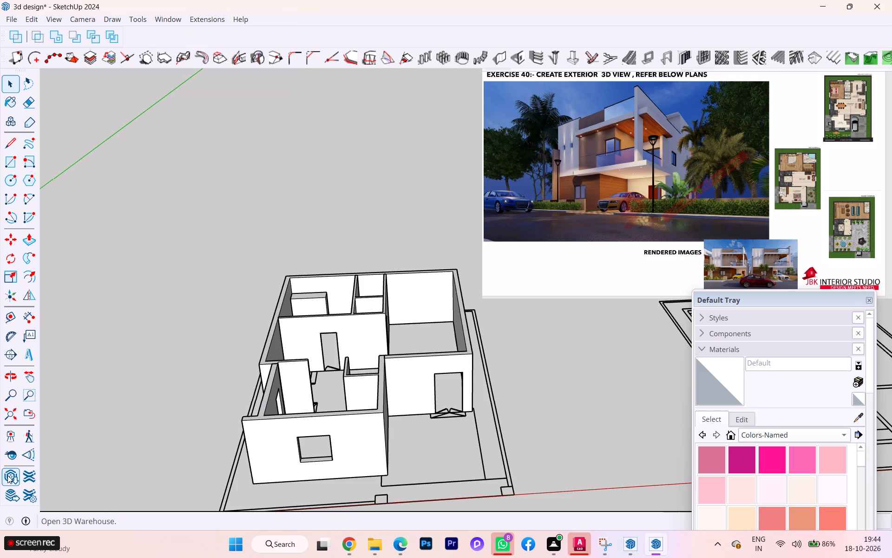
double_click(8, 476)
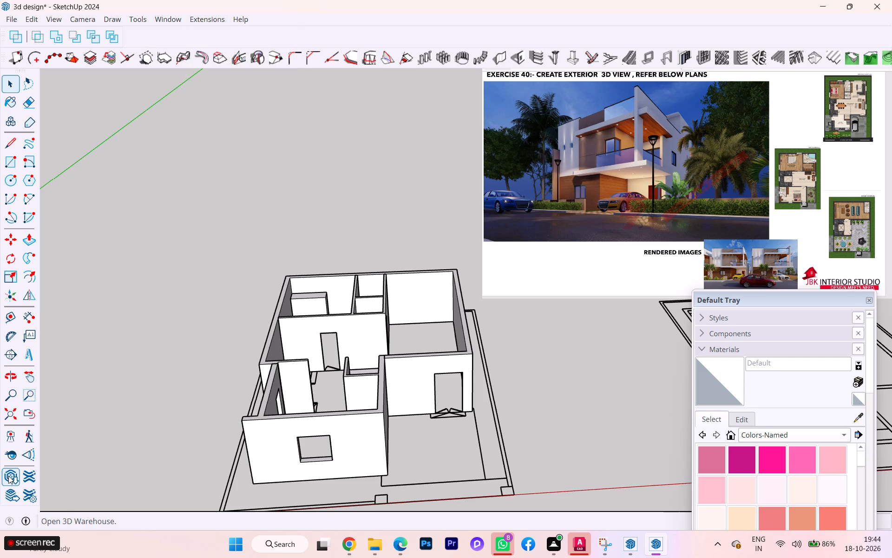
click(8, 476)
double_click(8, 476)
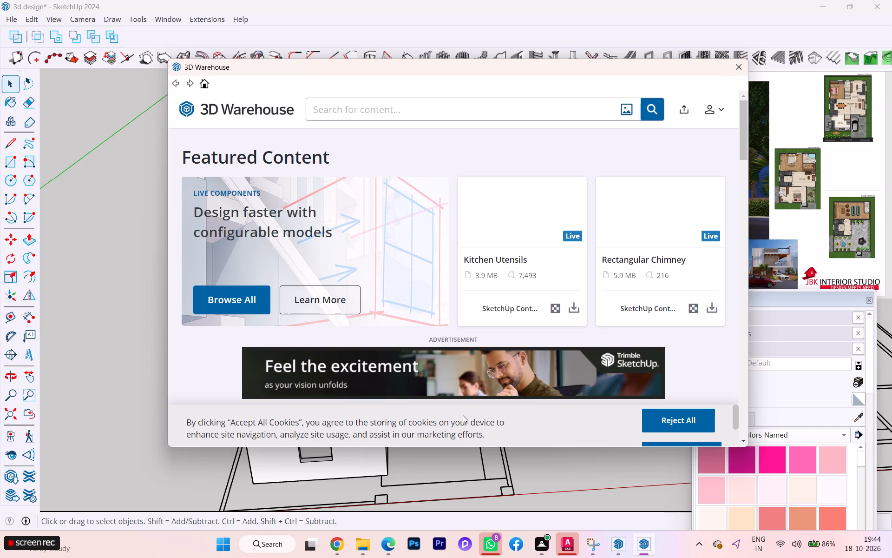
scroll(410, 418, down, 1)
scroll(410, 418, up, 1)
scroll(411, 418, down, 1)
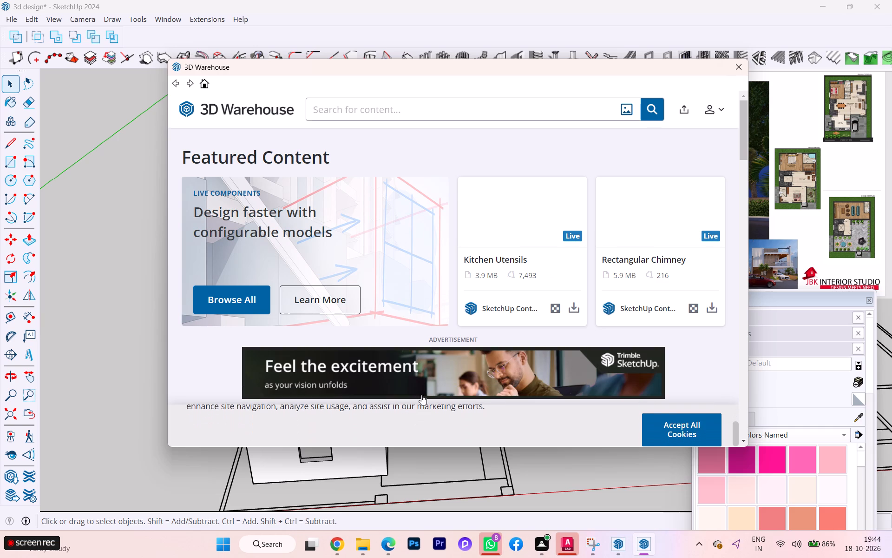
scroll(510, 213, down, 2)
click(510, 106)
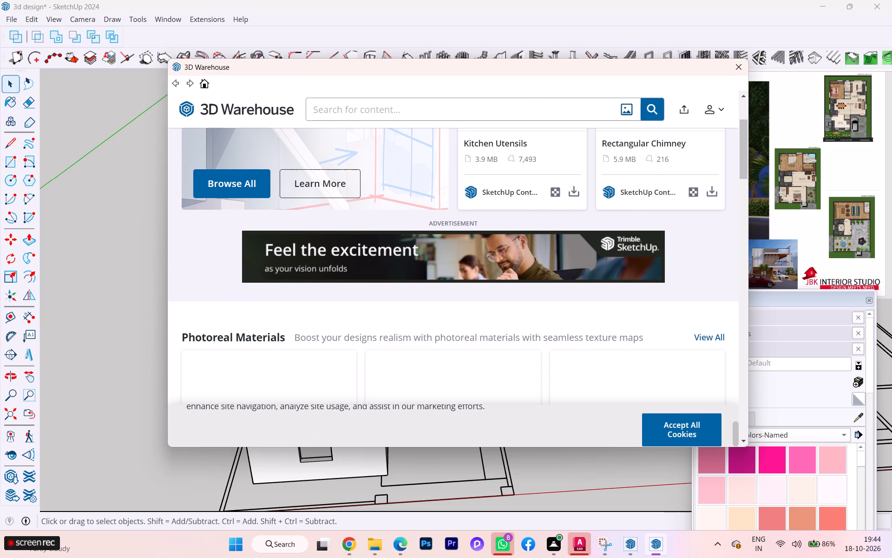
text(wim)
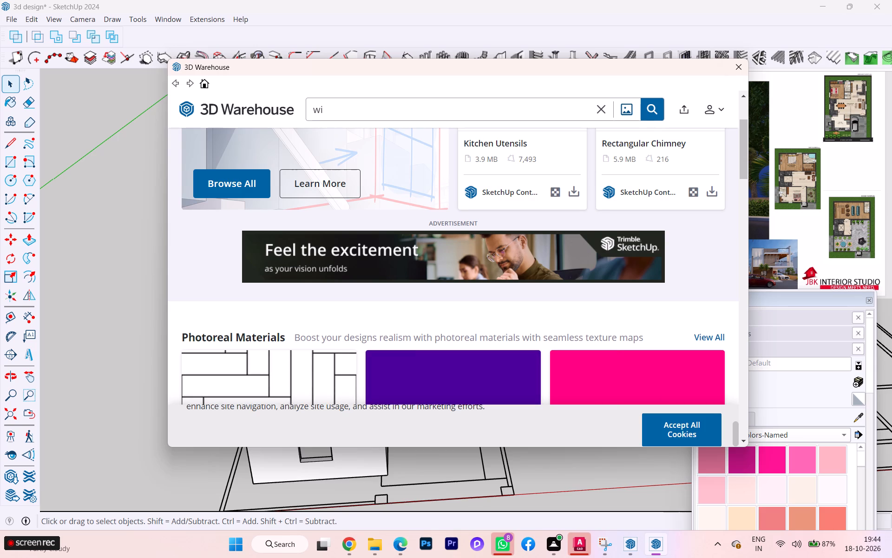
key(BackSpace)
key(BackSpace)
text(indow)
key(Return)
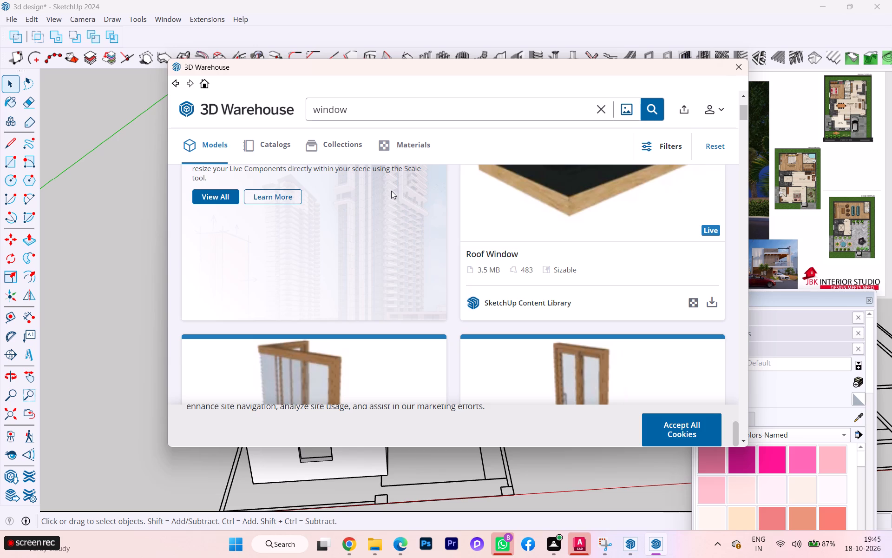
Load the Corner Window live component from the search results into the model and place it beside the house's front wall.
scroll(408, 197, down, 1)
scroll(409, 198, up, 2)
scroll(409, 198, down, 2)
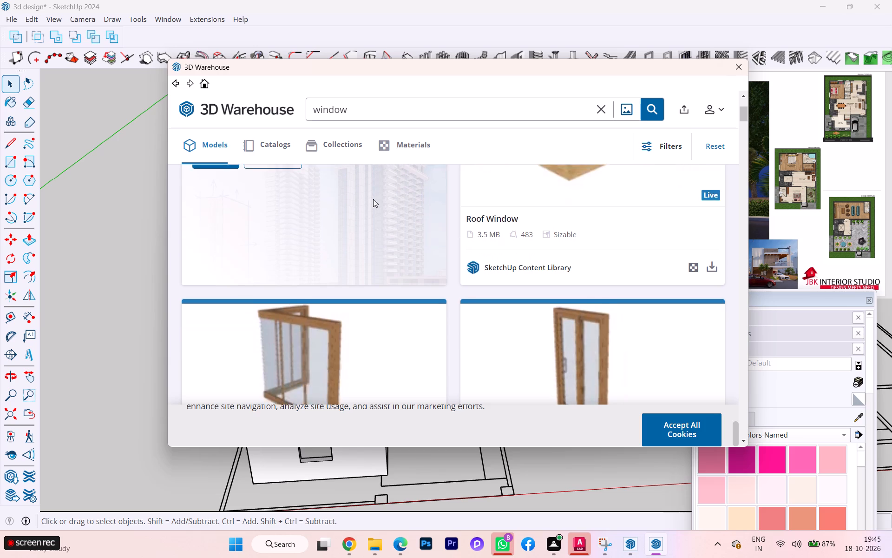
scroll(373, 199, up, 1)
scroll(374, 193, down, 1)
scroll(374, 193, up, 1)
scroll(374, 193, down, 2)
scroll(395, 182, up, 1)
scroll(325, 162, down, 2)
click(431, 358)
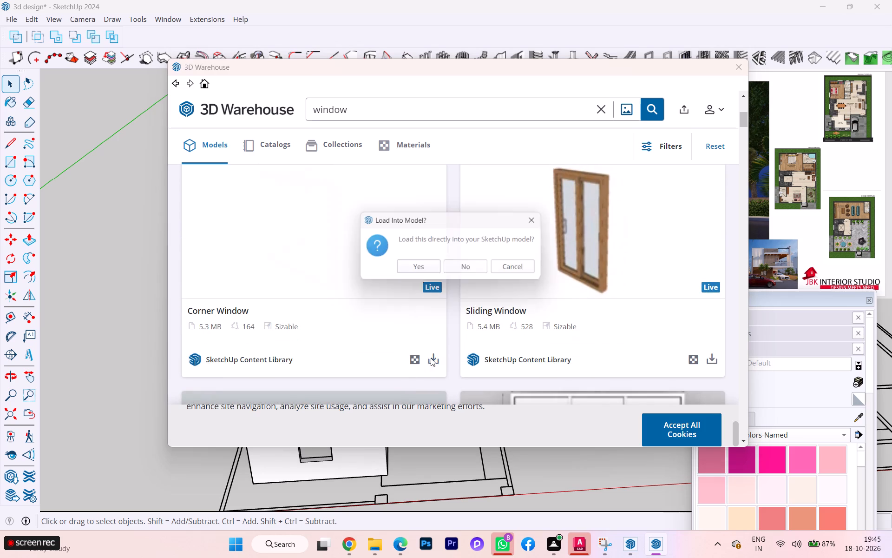
click(404, 268)
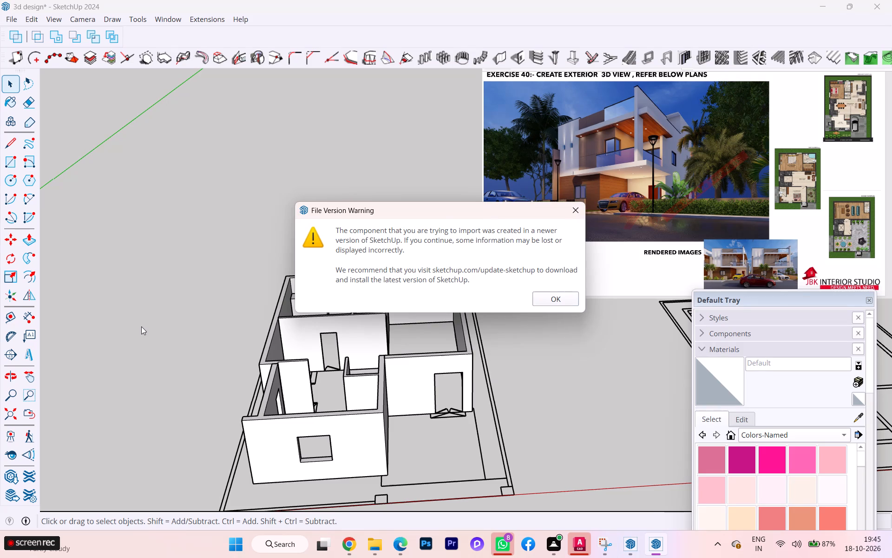
click(555, 305)
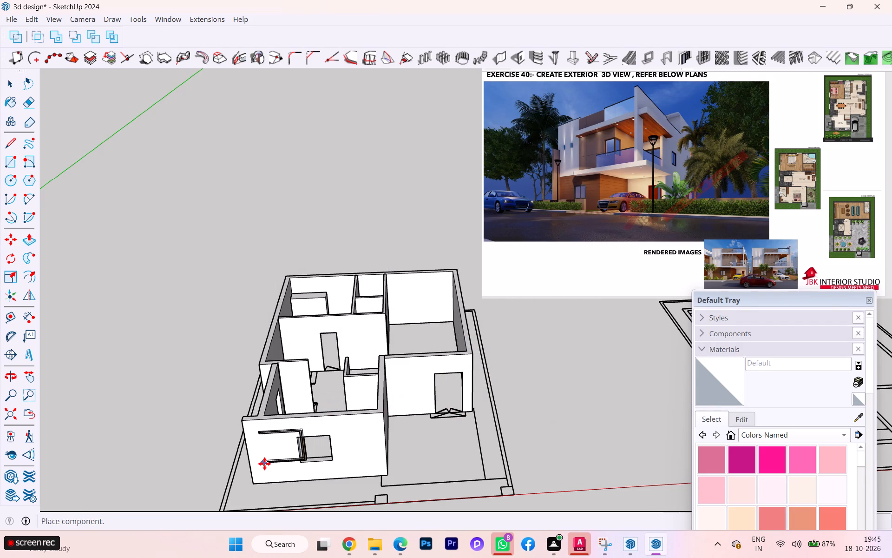
scroll(264, 464, up, 2)
click(161, 469)
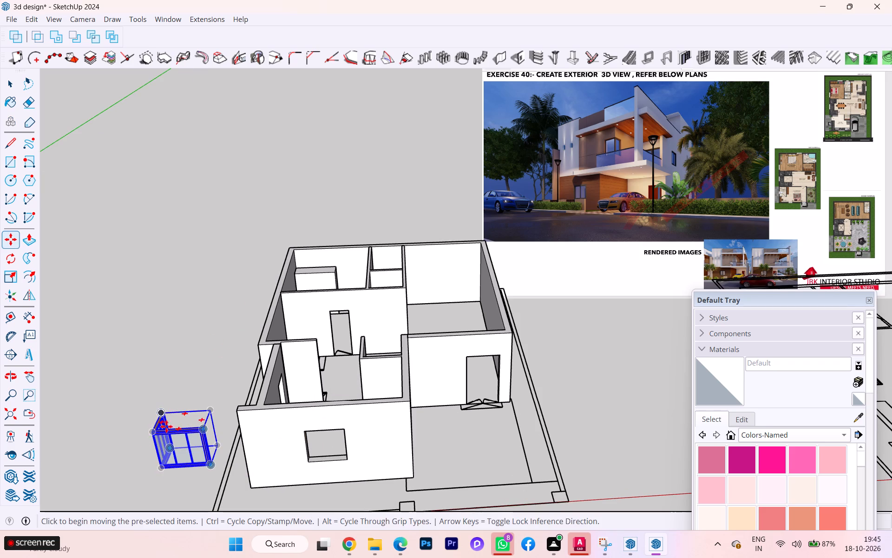
Browse the 3D Warehouse "window" results for a plain two-panel window that suits the front wall opening.
scroll(158, 443, down, 1)
middle_drag(158, 446, 169, 353)
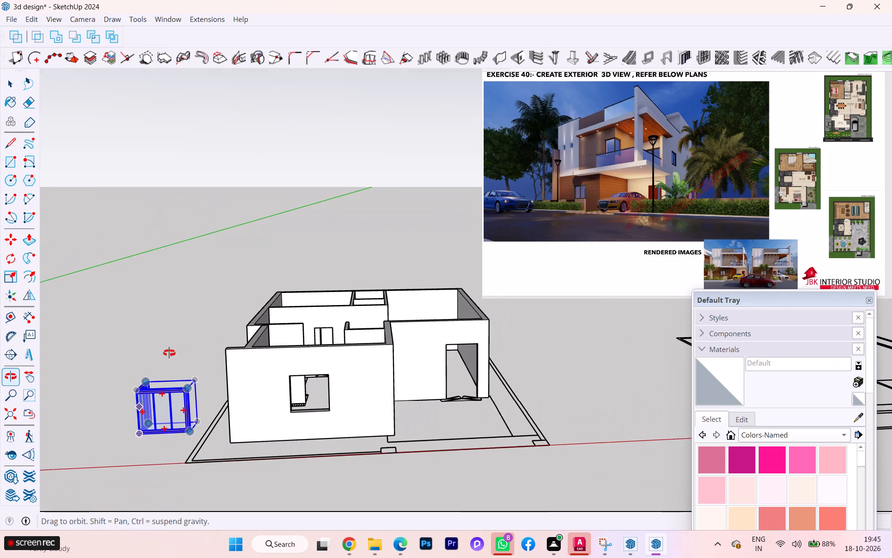
middle_drag(169, 353, 166, 355)
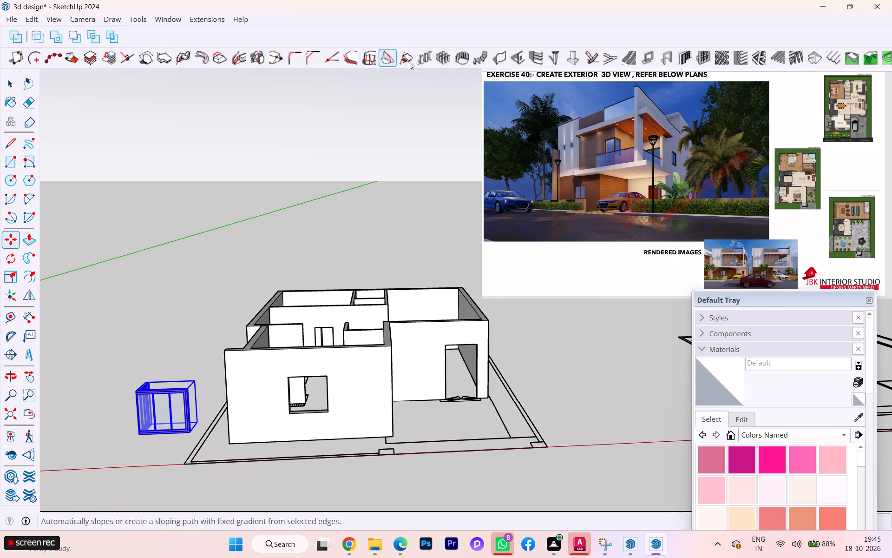
click(12, 471)
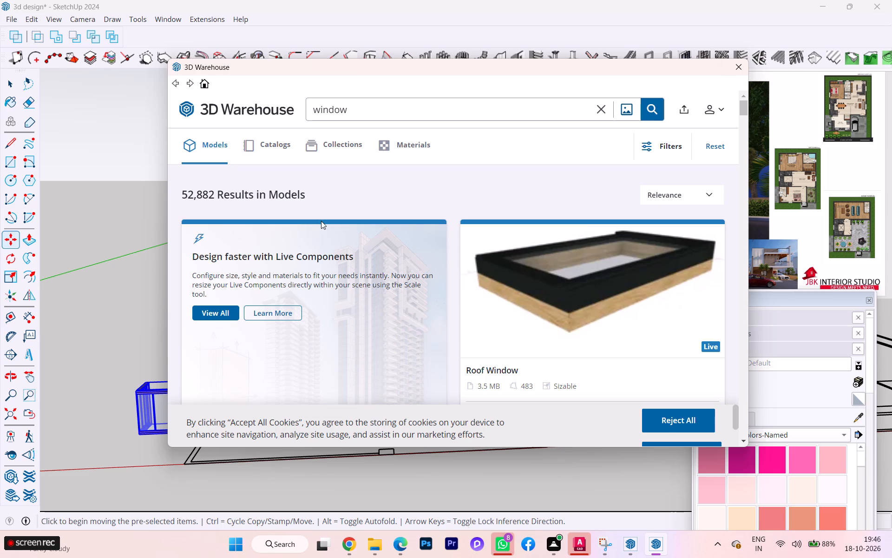
scroll(451, 280, down, 2)
scroll(453, 281, up, 1)
scroll(453, 281, down, 6)
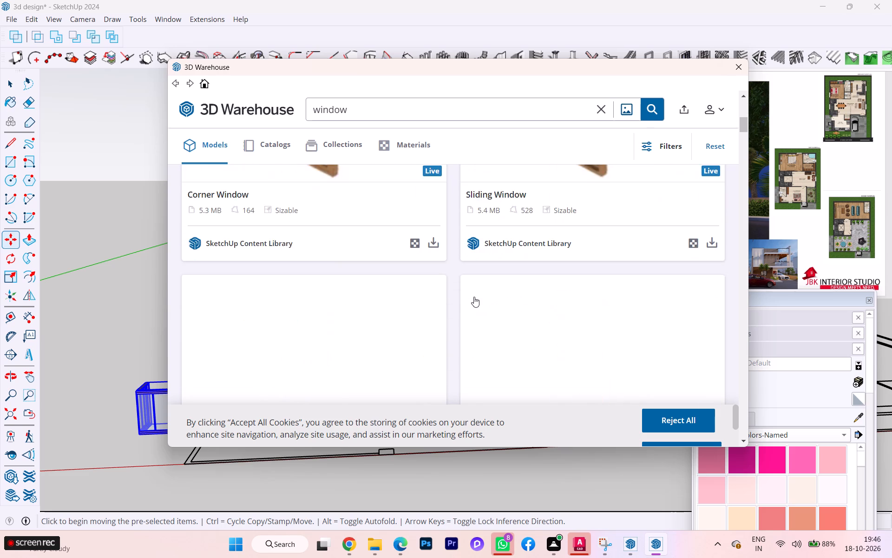
scroll(474, 297, down, 2)
scroll(474, 297, up, 4)
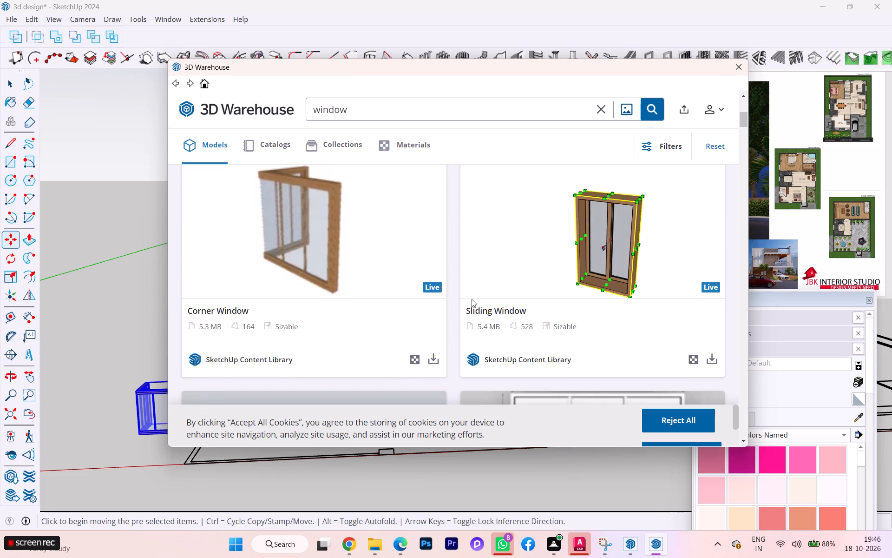
scroll(472, 299, down, 8)
scroll(471, 299, up, 2)
scroll(471, 299, down, 2)
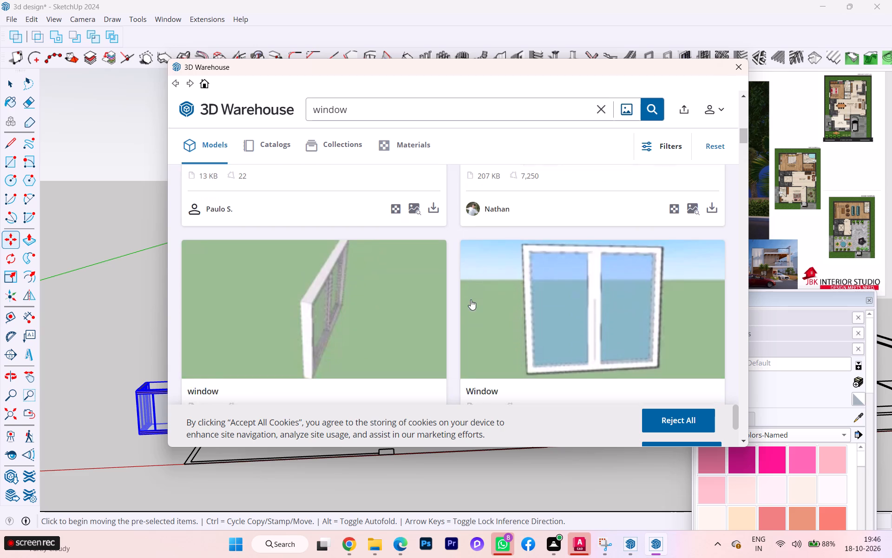
scroll(470, 301, down, 1)
scroll(470, 301, up, 1)
scroll(470, 301, down, 2)
scroll(470, 301, up, 1)
scroll(469, 301, down, 8)
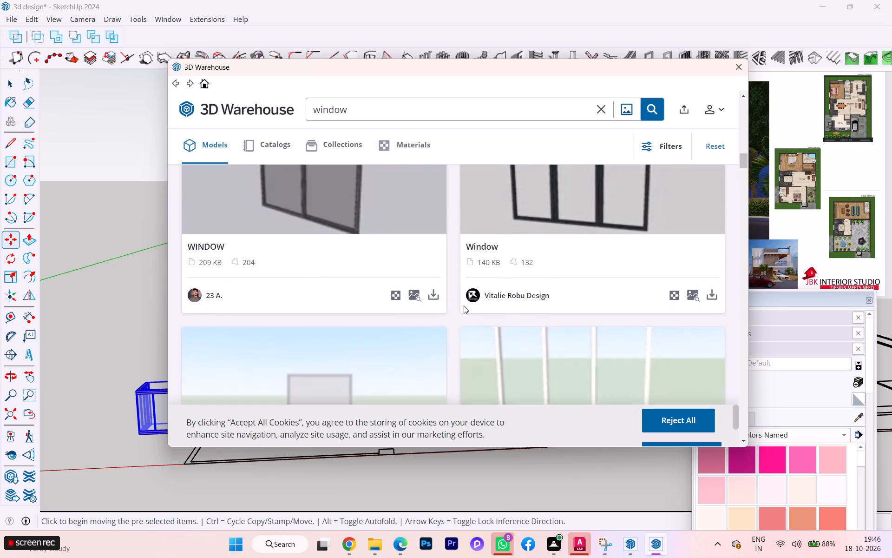
scroll(464, 306, up, 2)
scroll(464, 306, down, 3)
scroll(464, 306, up, 2)
scroll(464, 306, down, 2)
scroll(464, 306, up, 2)
scroll(464, 306, down, 3)
scroll(464, 306, up, 3)
scroll(464, 306, down, 6)
scroll(464, 306, up, 2)
scroll(464, 306, down, 4)
scroll(463, 306, up, 2)
scroll(463, 306, down, 1)
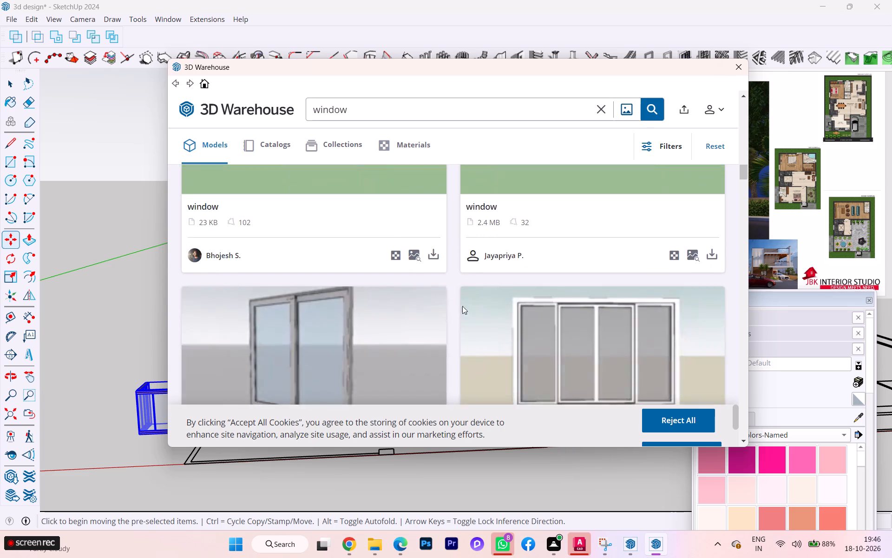
scroll(461, 307, down, 1)
scroll(461, 307, up, 3)
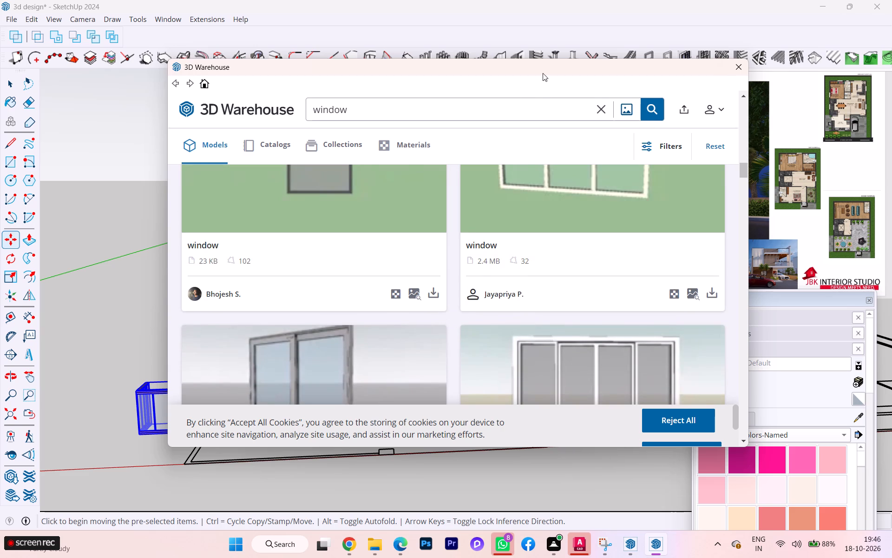
drag(542, 72, 332, 95)
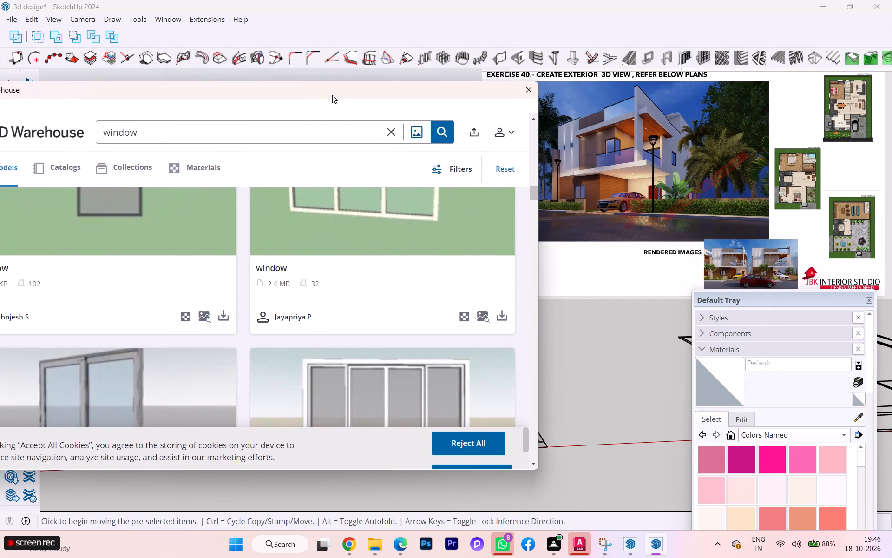
drag(332, 95, 334, 94)
scroll(249, 216, down, 2)
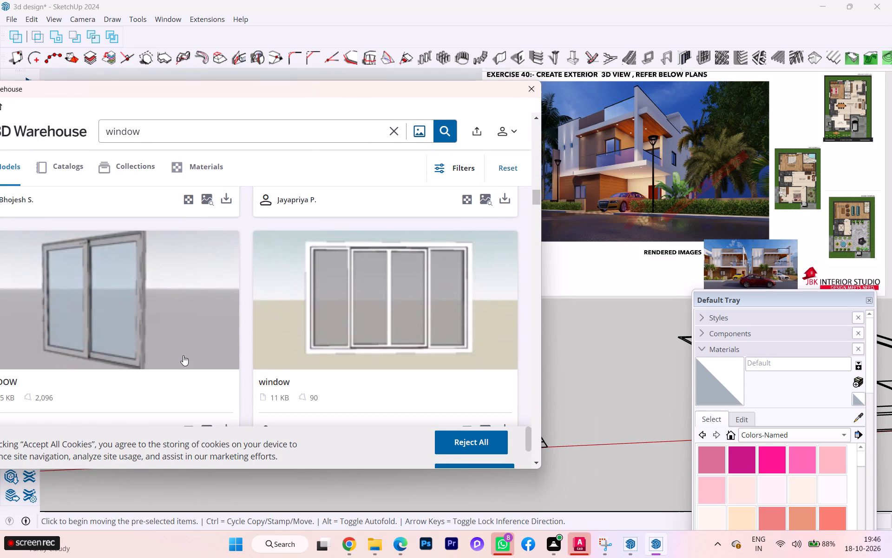
scroll(192, 341, down, 1)
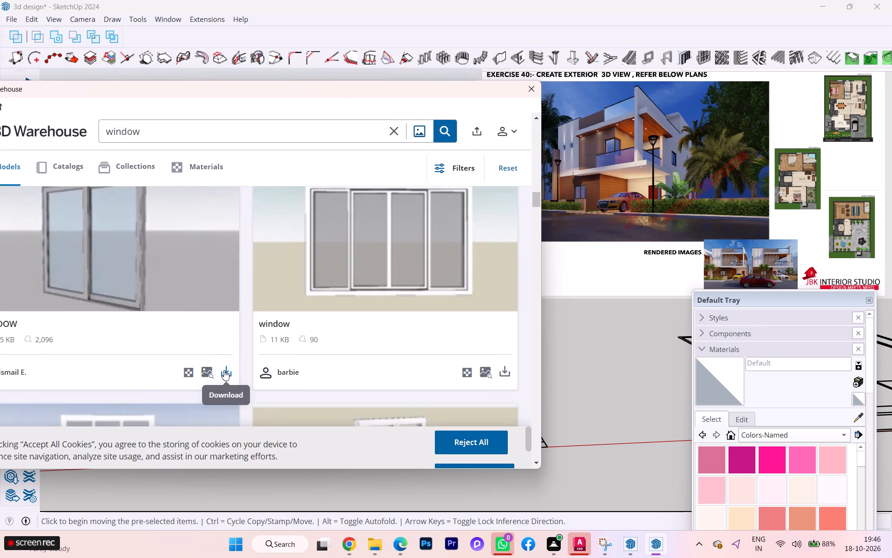
Load the grey-framed two-panel WINDOW model into the model and place it at the front wall opening's lower-left corner.
click(225, 369)
click(203, 282)
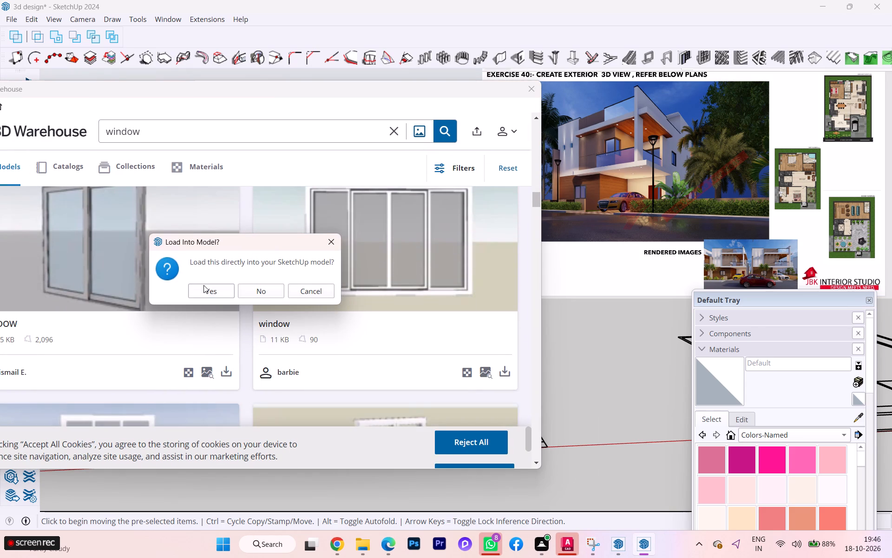
click(204, 291)
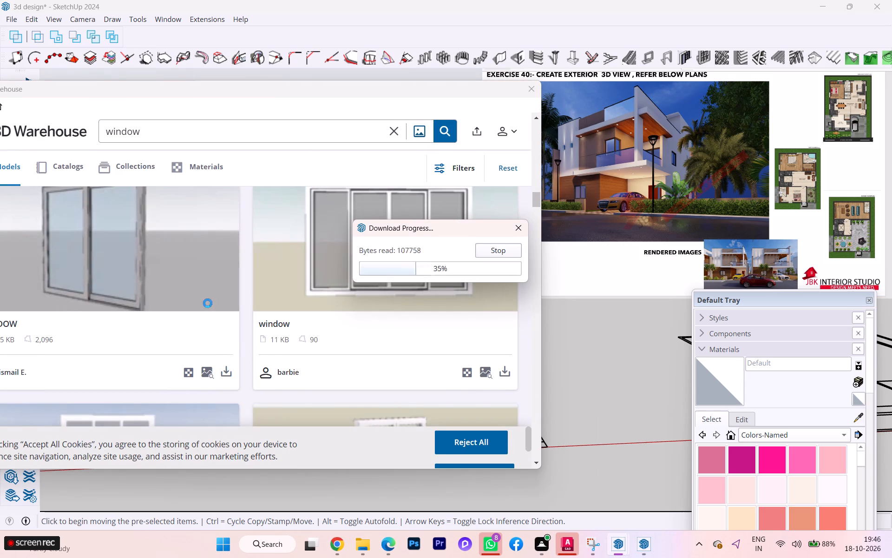
scroll(256, 413, up, 3)
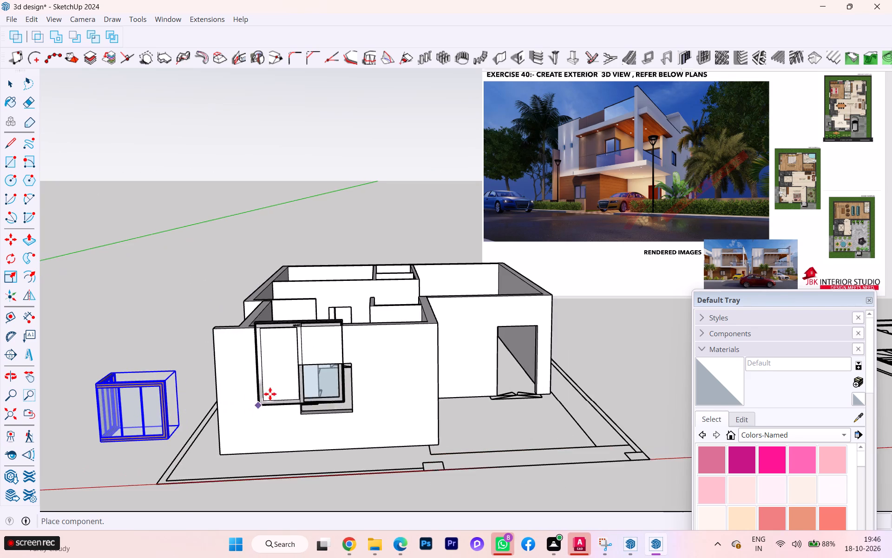
scroll(318, 382, up, 2)
scroll(323, 387, down, 1)
scroll(324, 387, up, 11)
scroll(270, 462, up, 2)
scroll(269, 463, down, 1)
scroll(269, 463, up, 4)
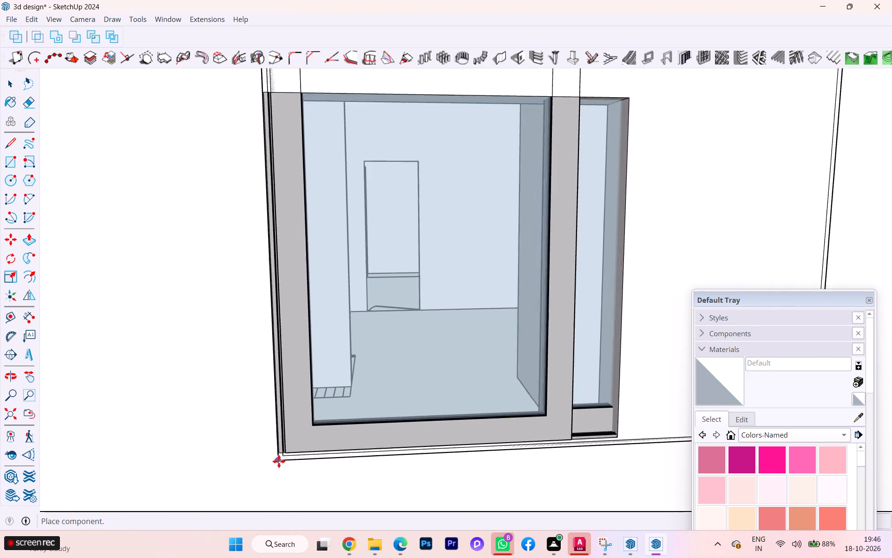
scroll(259, 461, down, 1)
scroll(266, 470, up, 3)
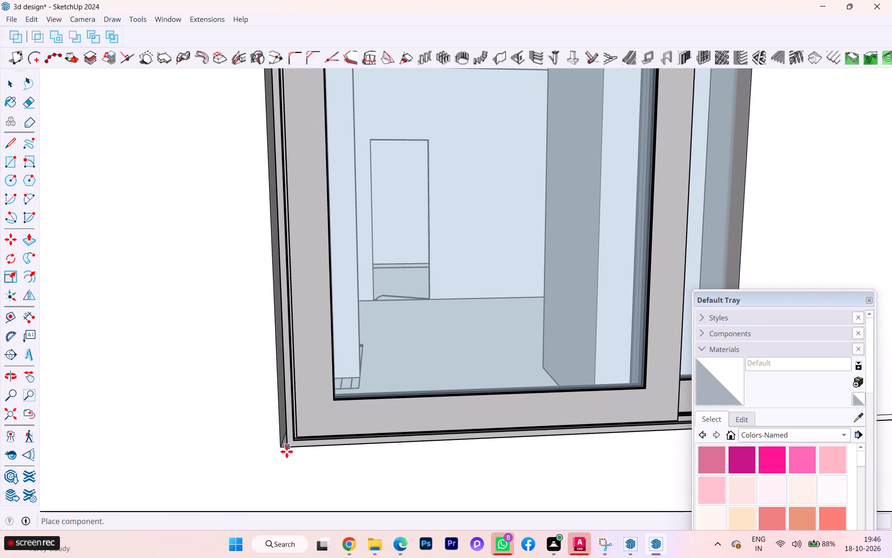
click(280, 447)
Open the placed two-panel window component for editing.
scroll(264, 441, down, 2)
scroll(262, 444, up, 1)
scroll(262, 445, down, 3)
scroll(262, 445, up, 2)
scroll(268, 439, down, 2)
scroll(271, 438, up, 3)
scroll(271, 438, down, 2)
scroll(273, 438, up, 1)
scroll(315, 429, down, 2)
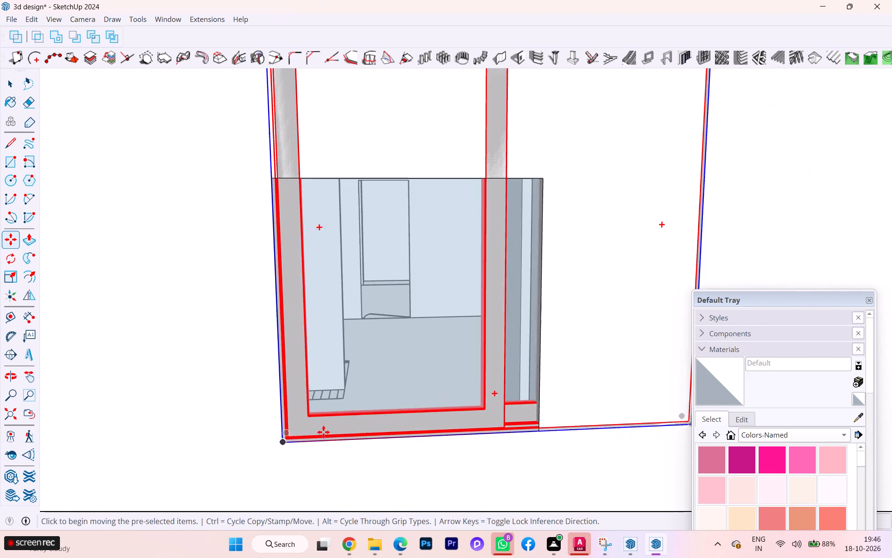
scroll(334, 428, down, 7)
key(space)
double_click(314, 408)
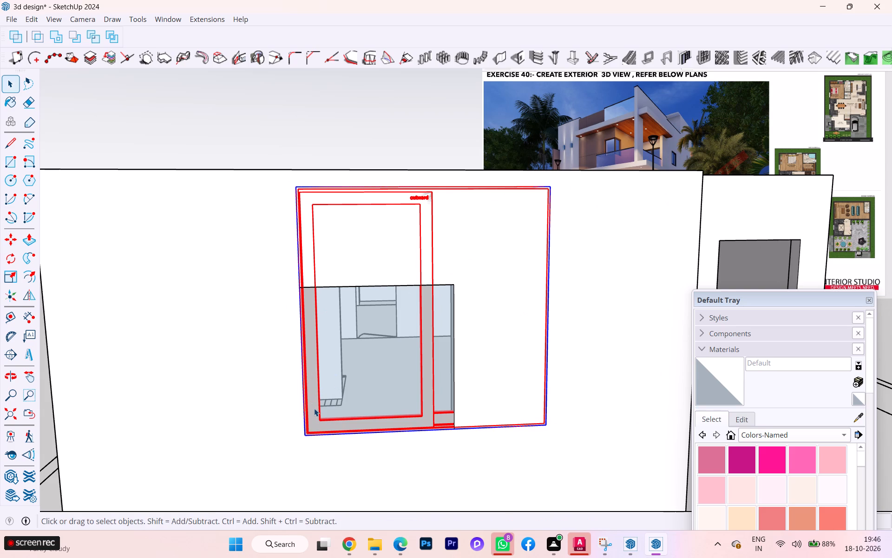
triple_click(314, 408)
click(314, 408)
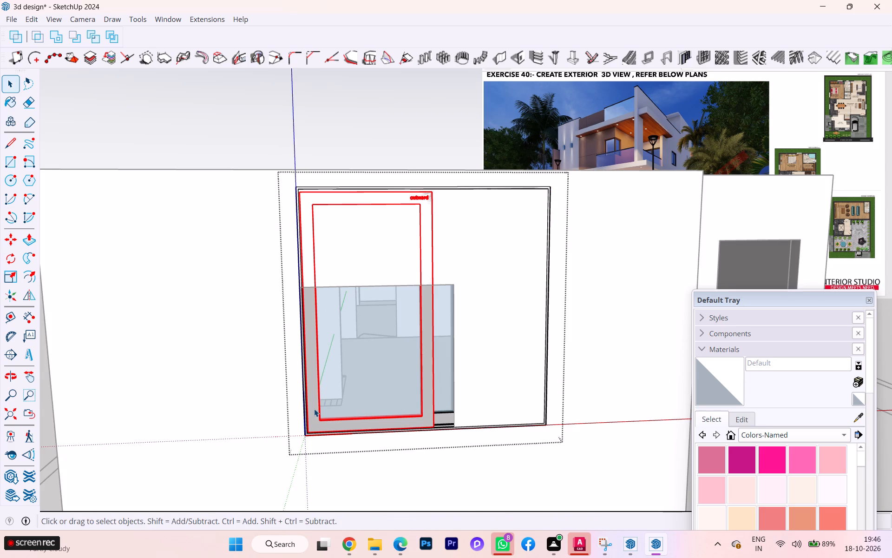
click(321, 395)
scroll(236, 382, down, 3)
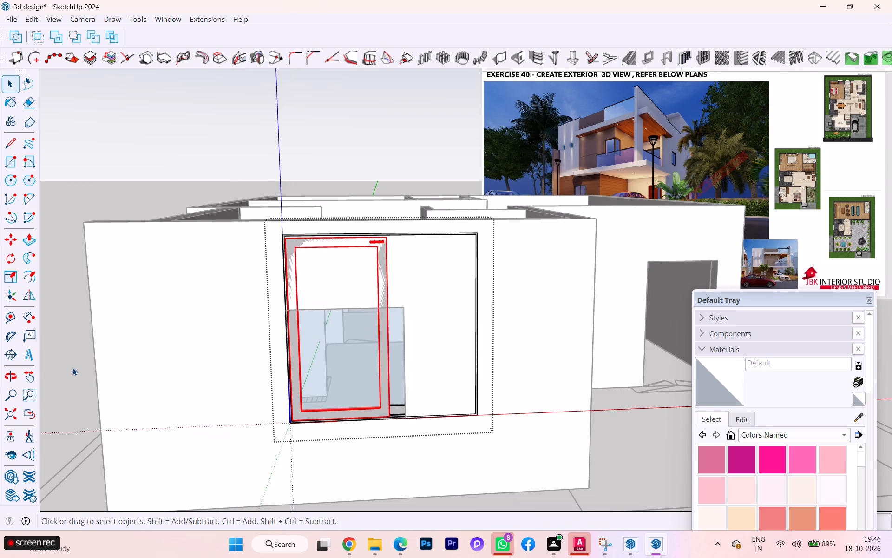
click(72, 367)
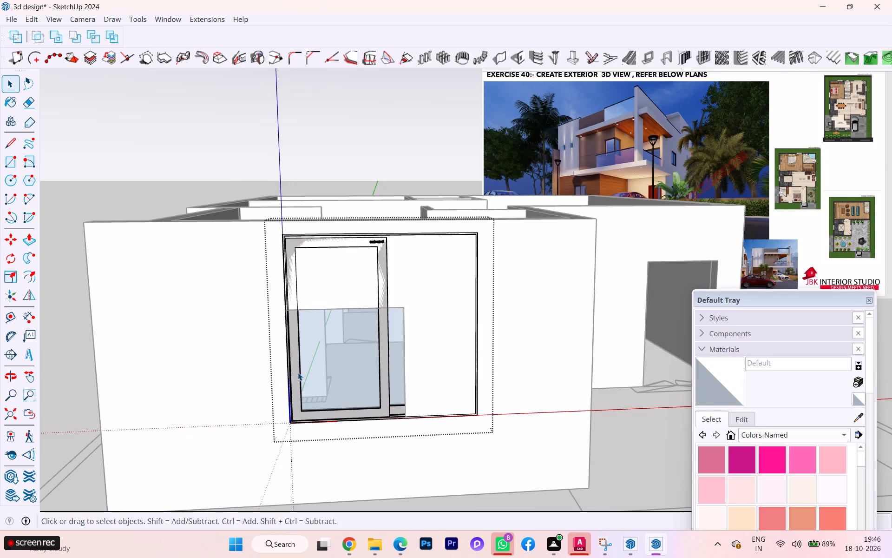
Start scaling the nested window unit with back edges displayed through the walls.
click(298, 372)
key(s)
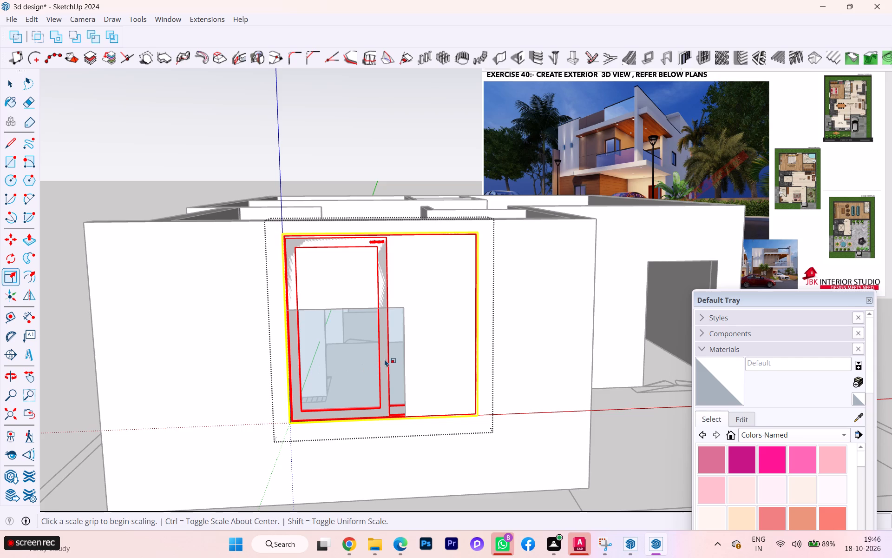
scroll(479, 292, down, 1)
middle_drag(479, 295, 274, 345)
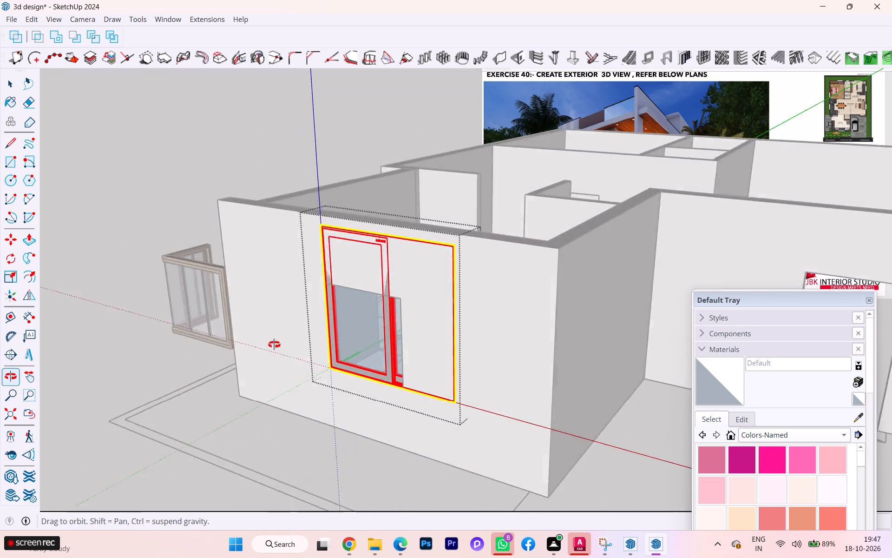
middle_drag(274, 345, 184, 337)
key(k)
scroll(391, 291, up, 1)
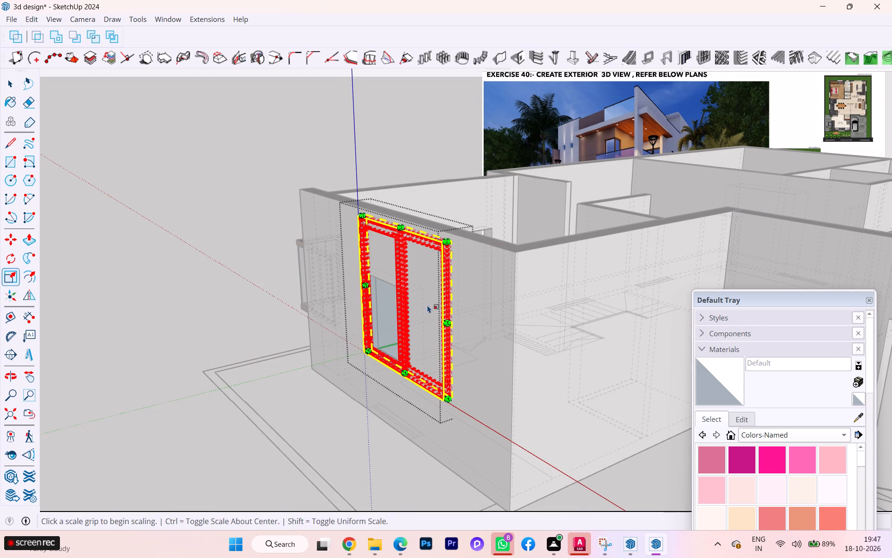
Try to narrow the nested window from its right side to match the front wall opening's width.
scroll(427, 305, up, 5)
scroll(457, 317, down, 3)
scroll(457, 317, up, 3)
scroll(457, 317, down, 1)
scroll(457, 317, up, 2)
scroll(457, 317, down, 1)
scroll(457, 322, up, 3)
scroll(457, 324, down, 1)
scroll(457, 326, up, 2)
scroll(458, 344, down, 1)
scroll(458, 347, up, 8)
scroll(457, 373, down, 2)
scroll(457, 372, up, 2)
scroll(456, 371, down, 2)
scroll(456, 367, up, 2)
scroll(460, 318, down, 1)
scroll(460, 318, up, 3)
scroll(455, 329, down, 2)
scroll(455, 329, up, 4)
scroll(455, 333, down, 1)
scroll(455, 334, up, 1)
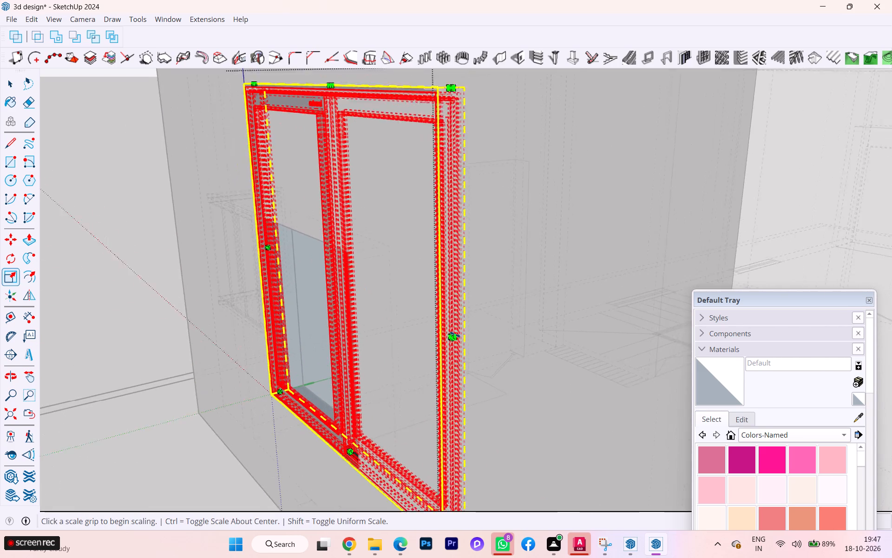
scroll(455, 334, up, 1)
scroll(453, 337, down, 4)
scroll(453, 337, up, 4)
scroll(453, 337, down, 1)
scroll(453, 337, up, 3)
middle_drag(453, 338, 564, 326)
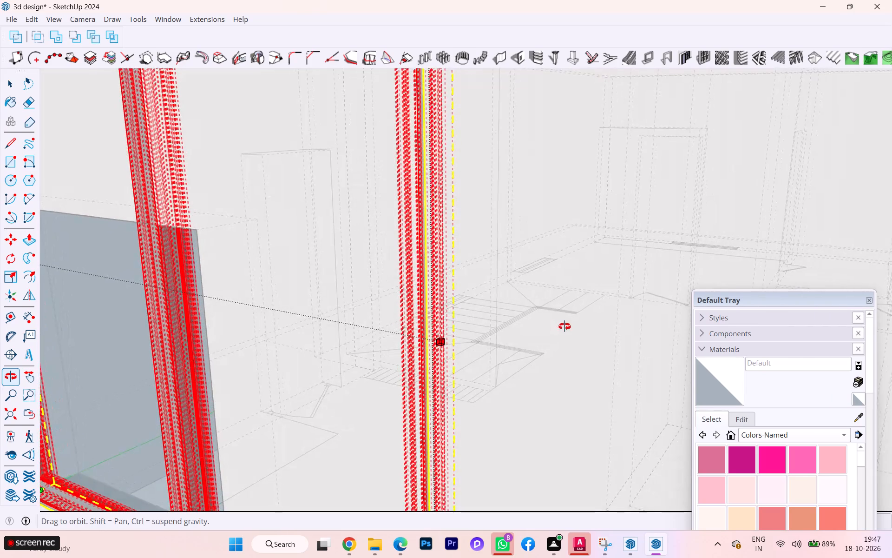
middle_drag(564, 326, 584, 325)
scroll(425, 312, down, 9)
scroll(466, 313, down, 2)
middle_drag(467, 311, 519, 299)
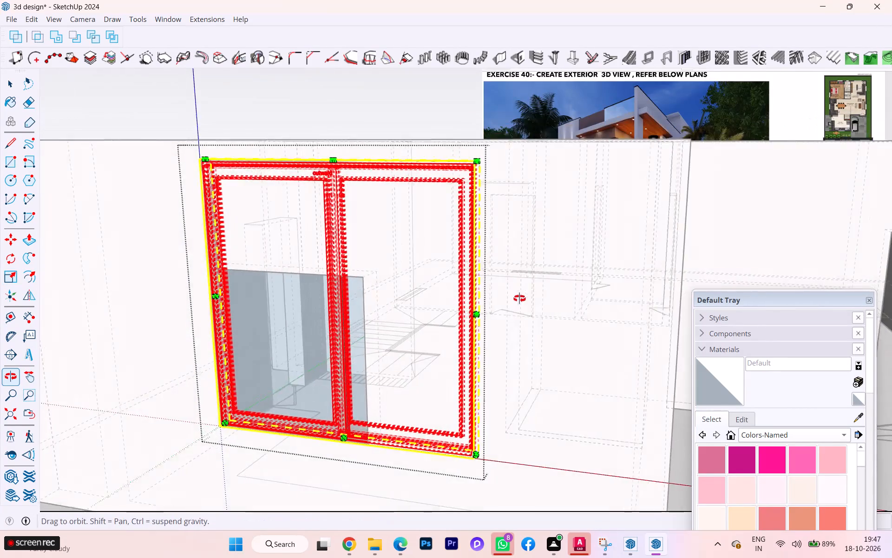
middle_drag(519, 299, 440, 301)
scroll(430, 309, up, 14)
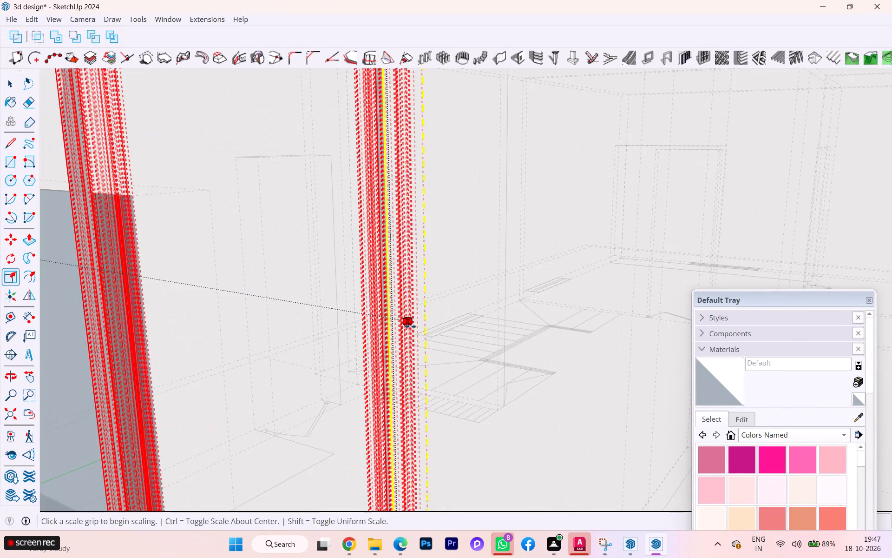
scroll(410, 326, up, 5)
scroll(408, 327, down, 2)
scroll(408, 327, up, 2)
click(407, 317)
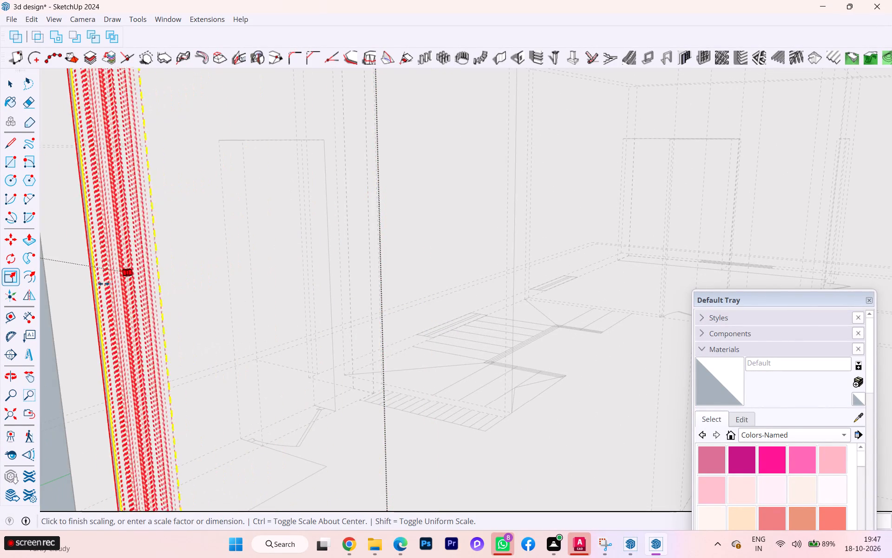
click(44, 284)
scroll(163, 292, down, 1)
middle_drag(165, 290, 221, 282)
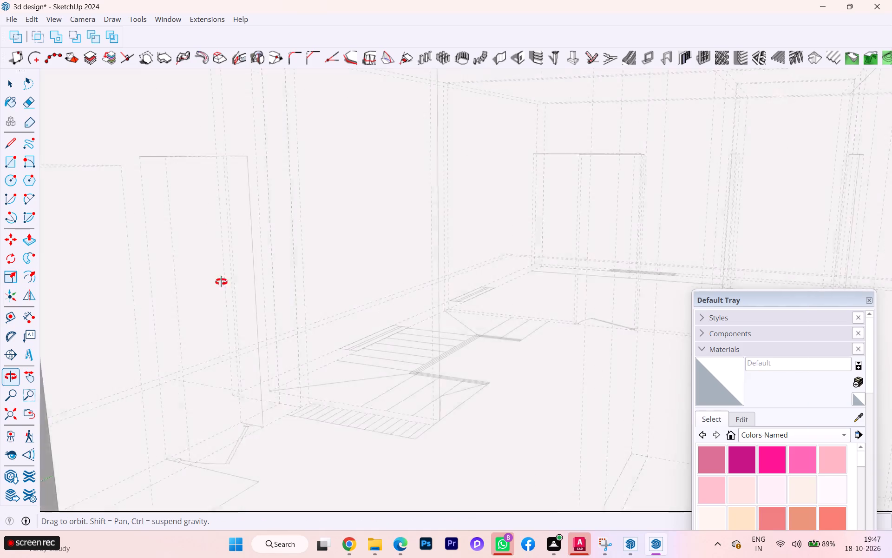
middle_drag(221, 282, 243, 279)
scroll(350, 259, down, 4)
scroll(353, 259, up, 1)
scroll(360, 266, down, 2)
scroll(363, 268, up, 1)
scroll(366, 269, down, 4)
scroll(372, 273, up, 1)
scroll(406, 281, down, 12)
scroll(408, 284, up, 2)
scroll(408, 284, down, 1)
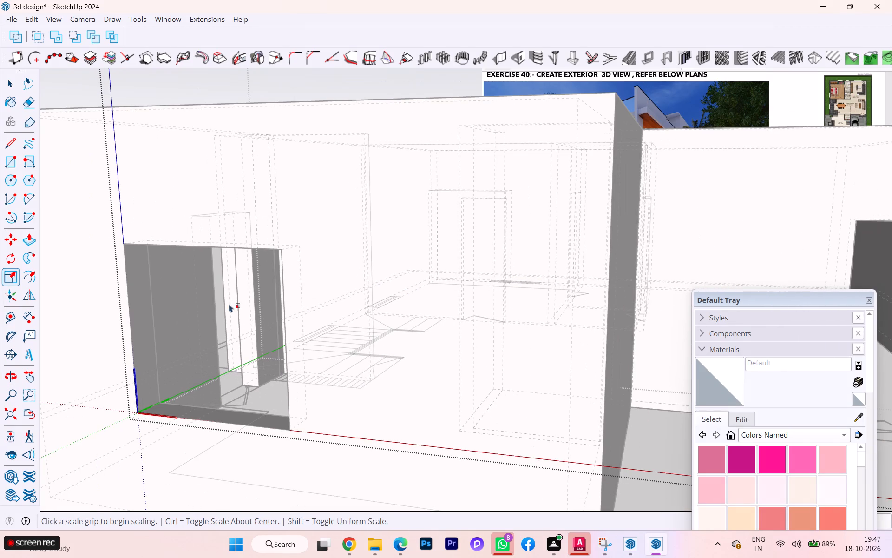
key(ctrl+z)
Scale the nested window's width down again from its right side to the edge of the front wall opening.
scroll(314, 315, up, 2)
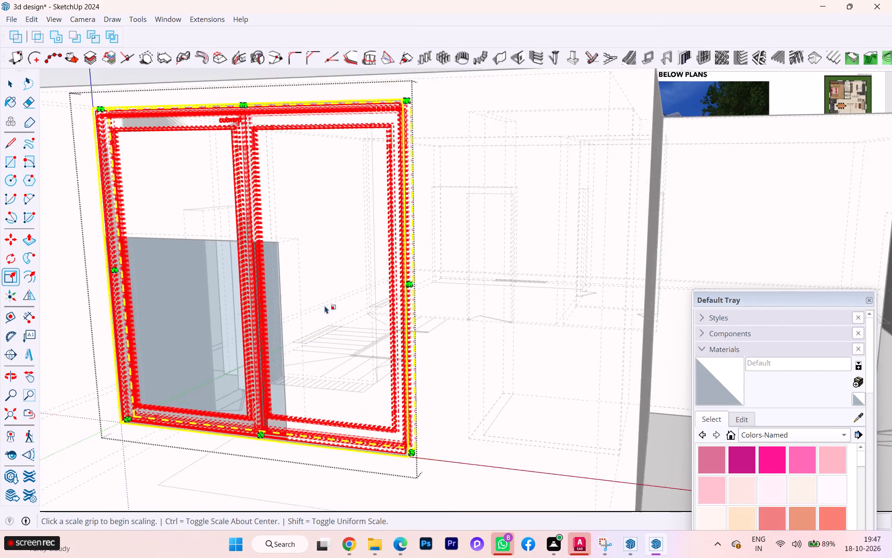
scroll(325, 306, up, 3)
scroll(436, 288, up, 1)
scroll(445, 288, down, 2)
scroll(446, 288, up, 2)
scroll(462, 281, down, 1)
scroll(462, 281, up, 1)
click(453, 271)
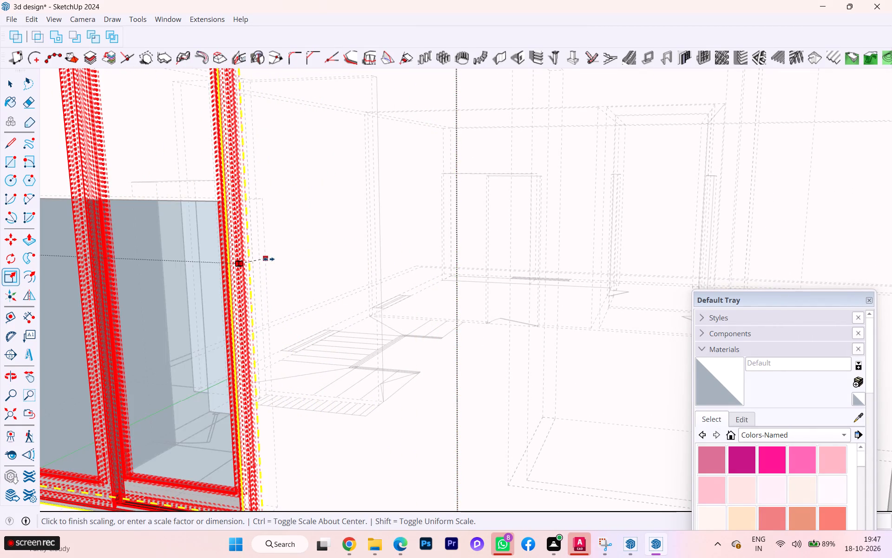
click(269, 259)
scroll(324, 275, down, 3)
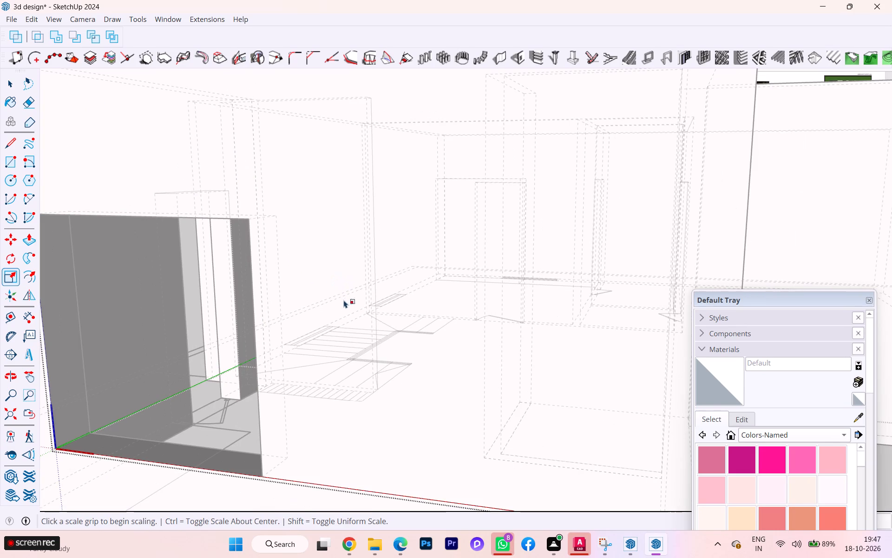
Undo the recent width scalings of the nested window unit in the front wall.
scroll(353, 306, down, 1)
scroll(353, 306, up, 1)
scroll(354, 306, down, 6)
key(ctrl+z)
scroll(292, 321, down, 1)
key(ctrl+z)
scroll(281, 332, down, 2)
scroll(281, 332, up, 1)
scroll(271, 338, down, 1)
key(ctrl+z)
scroll(355, 334, down, 1)
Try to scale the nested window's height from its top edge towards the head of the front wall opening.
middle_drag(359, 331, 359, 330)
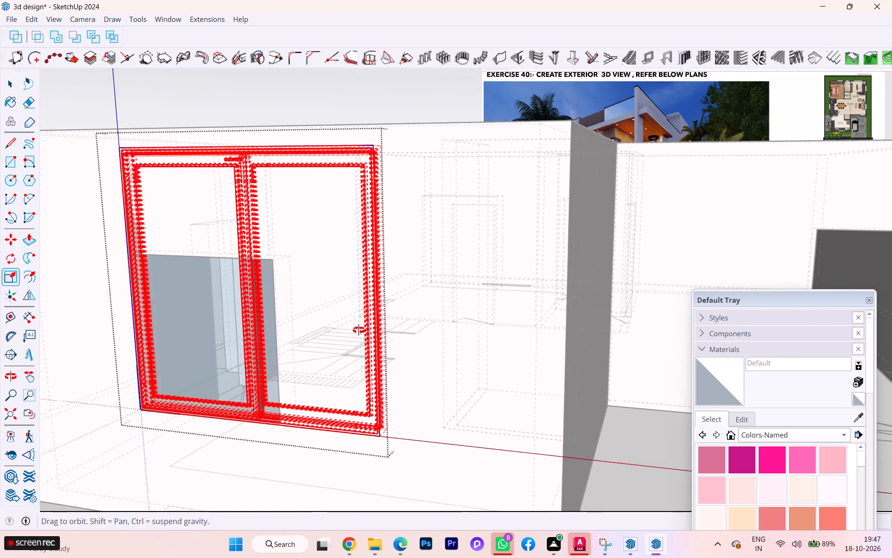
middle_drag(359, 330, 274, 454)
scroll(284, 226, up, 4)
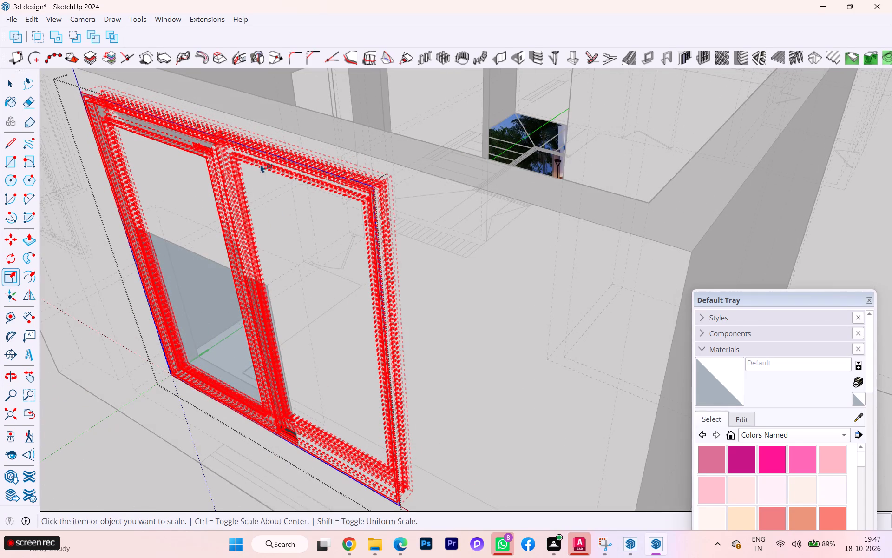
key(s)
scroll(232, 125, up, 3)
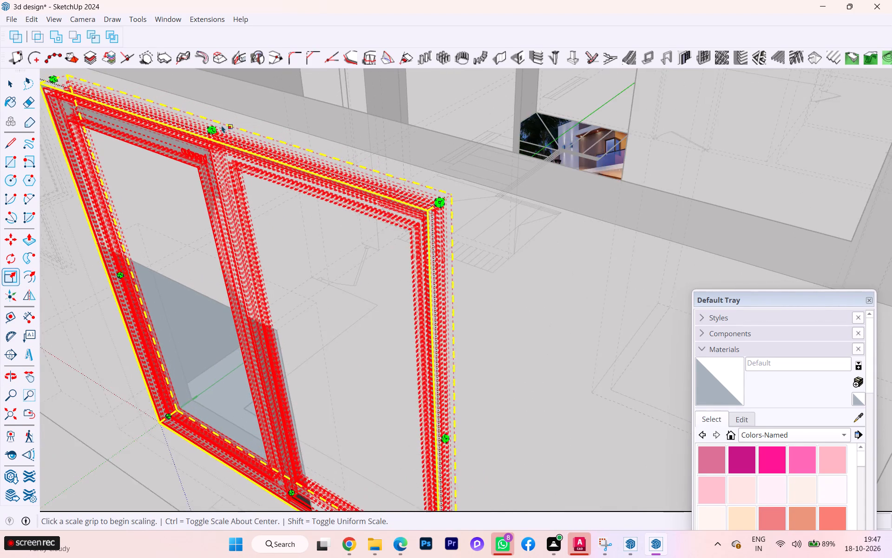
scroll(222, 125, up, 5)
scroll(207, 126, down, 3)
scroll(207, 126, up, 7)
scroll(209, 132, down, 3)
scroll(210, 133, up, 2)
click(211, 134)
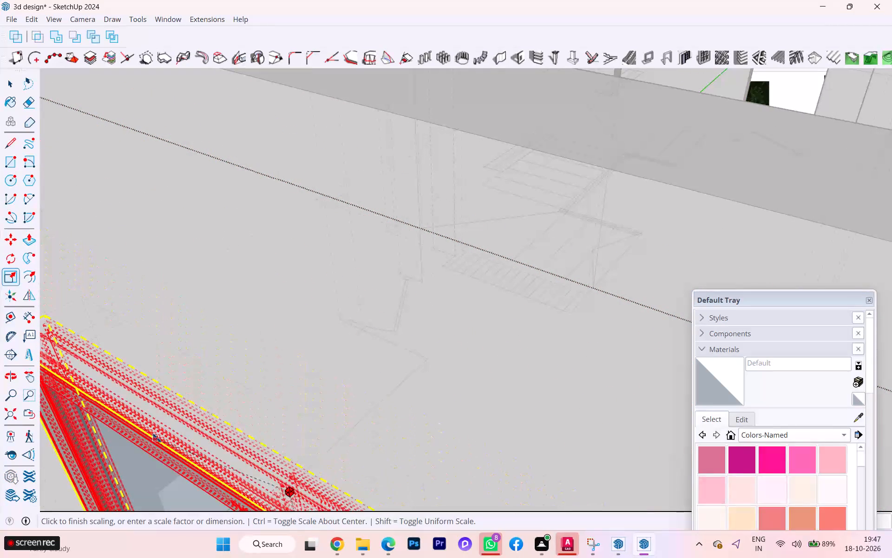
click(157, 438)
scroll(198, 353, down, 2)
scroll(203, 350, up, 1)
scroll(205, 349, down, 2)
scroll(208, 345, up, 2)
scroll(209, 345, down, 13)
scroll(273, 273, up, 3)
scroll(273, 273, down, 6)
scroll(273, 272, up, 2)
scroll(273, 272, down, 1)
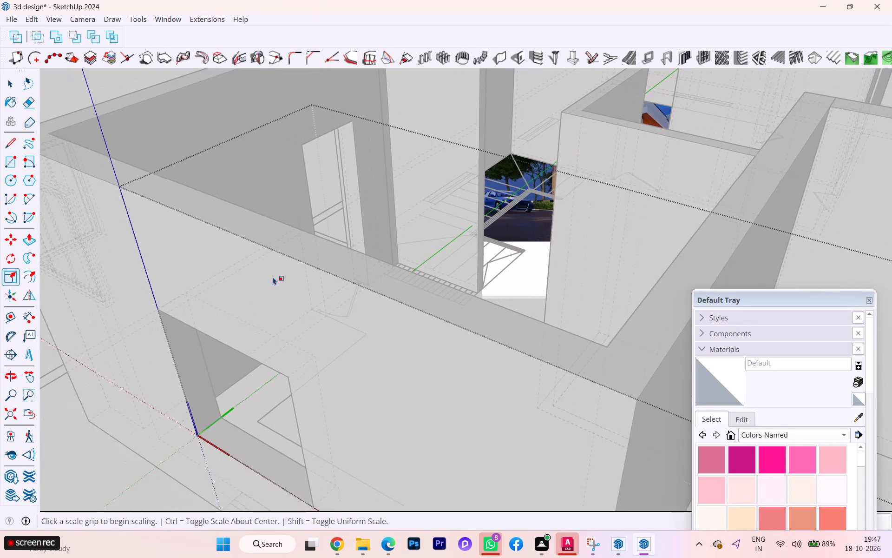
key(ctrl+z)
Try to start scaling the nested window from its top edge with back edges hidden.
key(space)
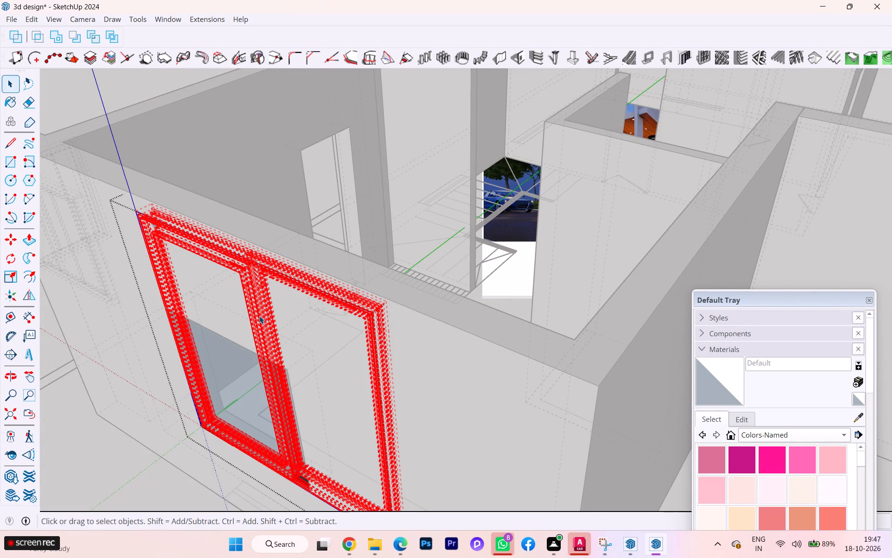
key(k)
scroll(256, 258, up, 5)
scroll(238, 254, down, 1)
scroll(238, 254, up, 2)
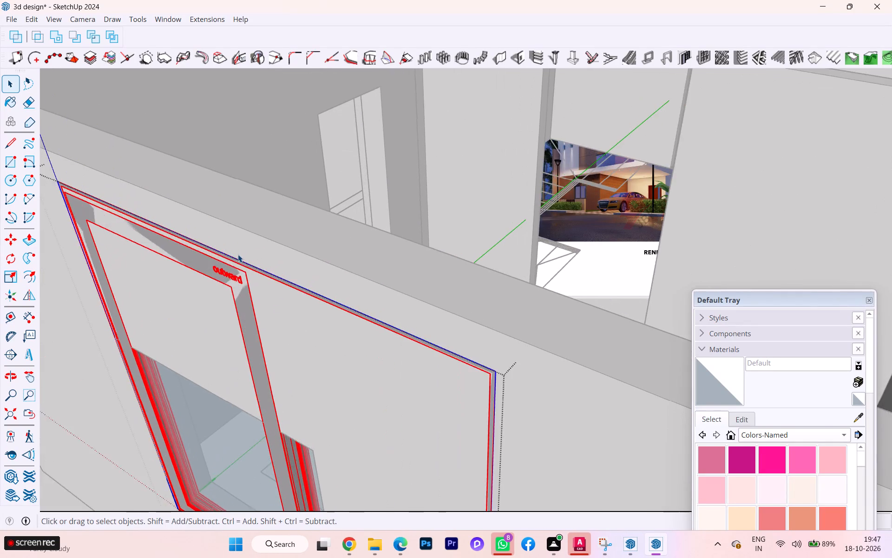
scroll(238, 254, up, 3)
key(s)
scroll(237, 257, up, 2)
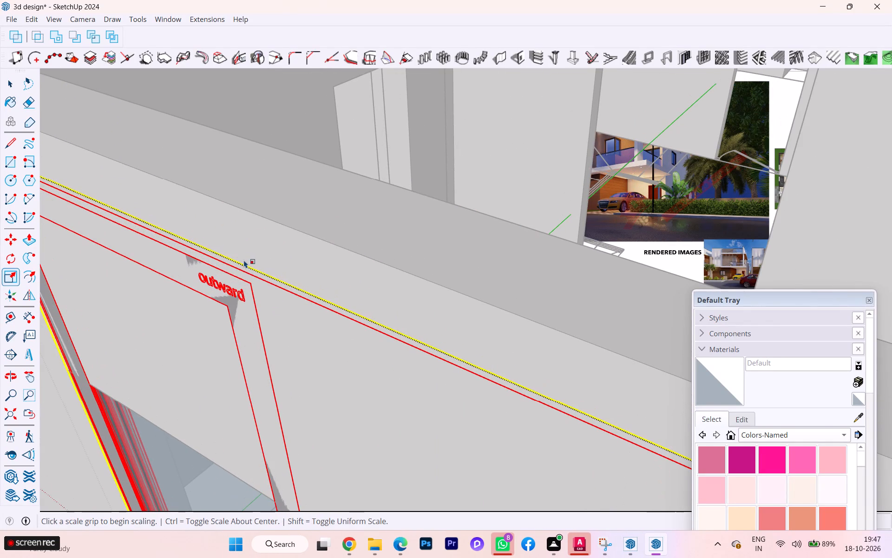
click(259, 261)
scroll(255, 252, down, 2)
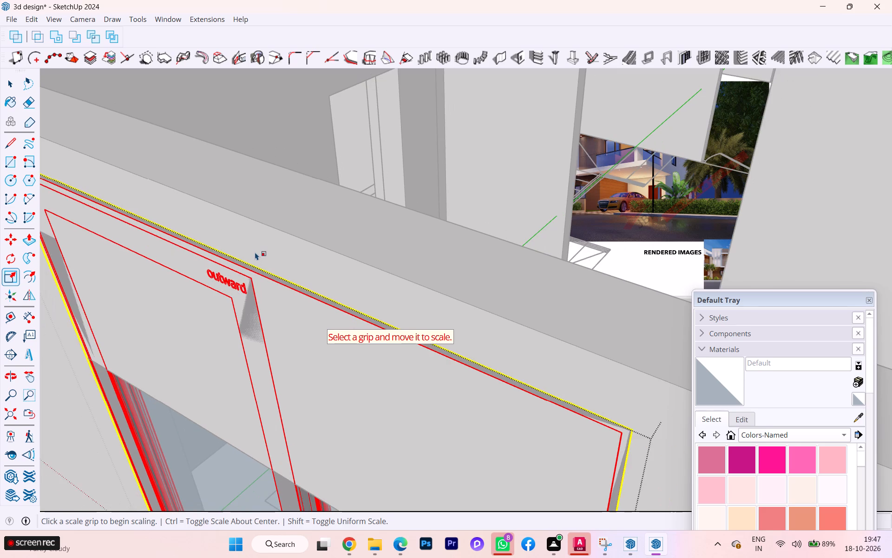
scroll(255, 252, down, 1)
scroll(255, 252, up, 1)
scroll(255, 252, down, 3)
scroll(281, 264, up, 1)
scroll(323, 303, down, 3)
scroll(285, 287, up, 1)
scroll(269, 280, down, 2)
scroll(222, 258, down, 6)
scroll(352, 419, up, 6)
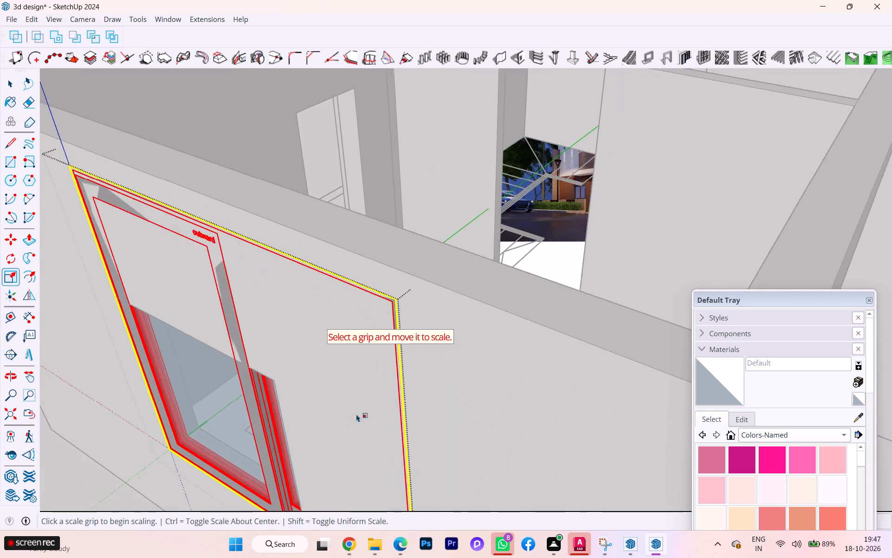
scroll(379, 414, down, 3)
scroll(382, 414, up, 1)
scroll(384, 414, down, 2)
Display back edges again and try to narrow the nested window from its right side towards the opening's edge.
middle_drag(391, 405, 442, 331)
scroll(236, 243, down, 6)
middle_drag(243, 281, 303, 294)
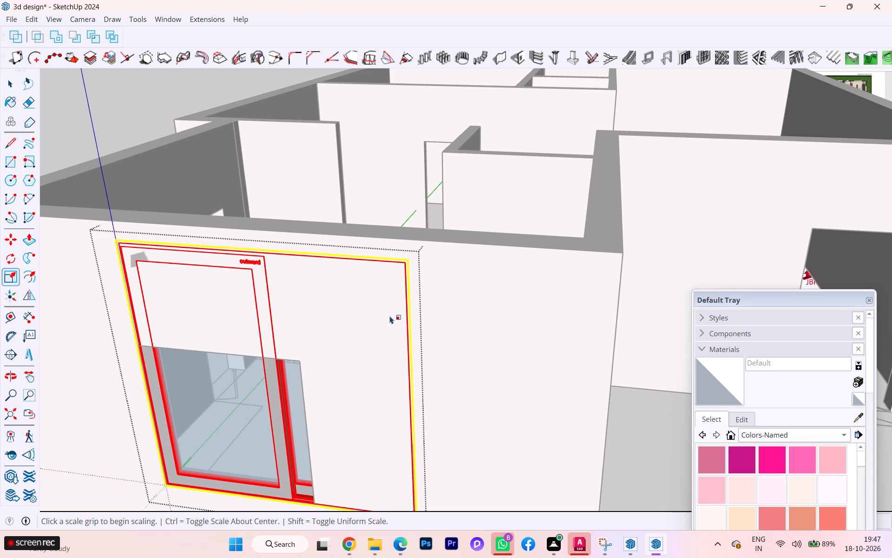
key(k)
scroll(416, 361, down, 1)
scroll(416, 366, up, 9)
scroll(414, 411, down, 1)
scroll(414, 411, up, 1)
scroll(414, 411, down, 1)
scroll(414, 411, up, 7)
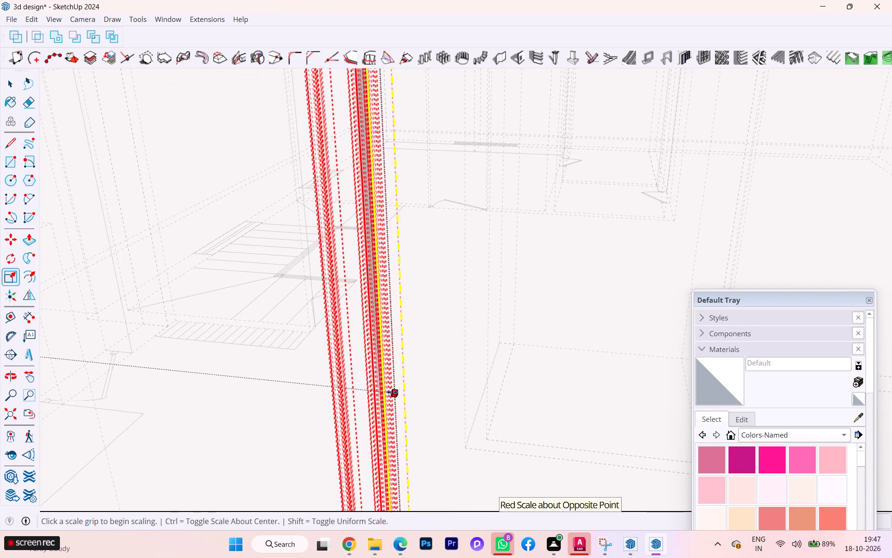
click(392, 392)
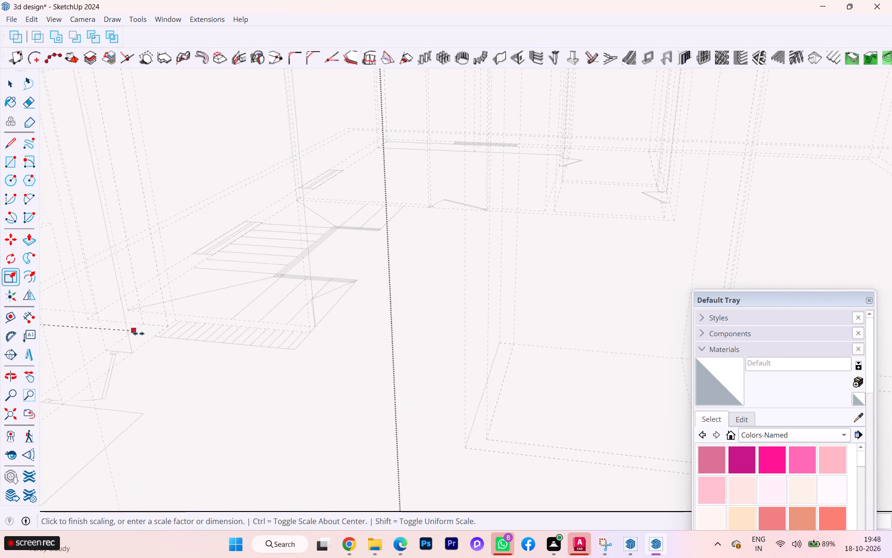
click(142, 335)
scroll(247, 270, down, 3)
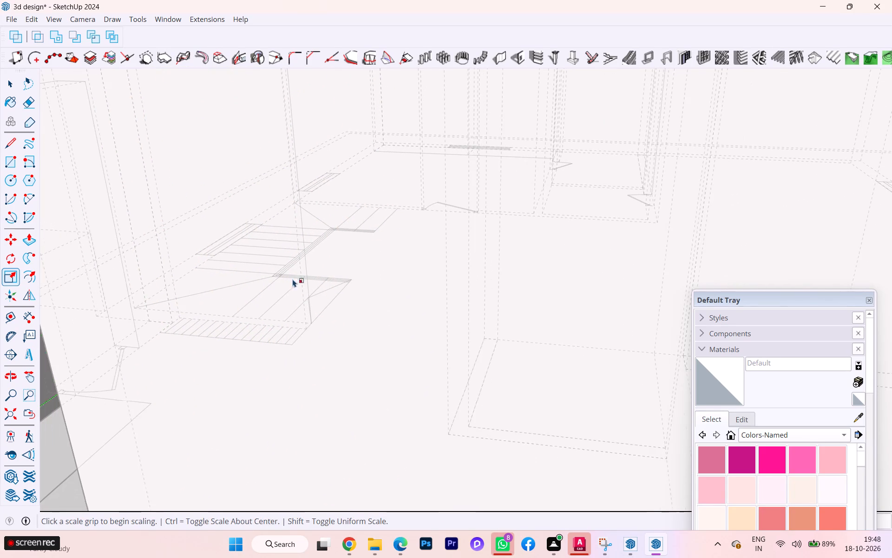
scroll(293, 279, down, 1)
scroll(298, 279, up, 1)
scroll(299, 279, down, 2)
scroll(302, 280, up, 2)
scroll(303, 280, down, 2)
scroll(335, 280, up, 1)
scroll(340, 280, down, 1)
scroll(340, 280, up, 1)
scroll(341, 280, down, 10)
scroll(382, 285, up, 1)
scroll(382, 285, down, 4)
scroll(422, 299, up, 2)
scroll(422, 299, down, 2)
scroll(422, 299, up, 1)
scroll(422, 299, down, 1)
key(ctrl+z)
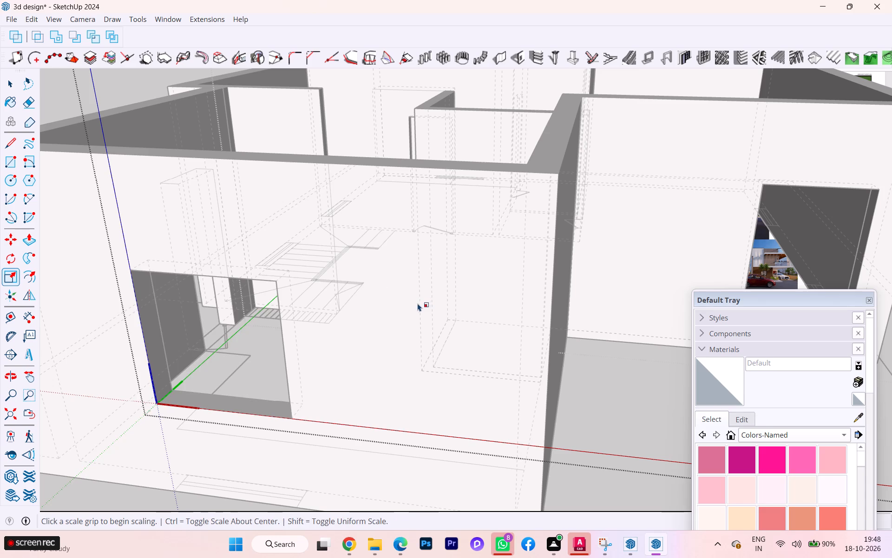
Try to lower the nested window's top edge towards the front wall opening's head, and leave component editing.
scroll(248, 182, down, 1)
scroll(247, 182, up, 1)
click(238, 176)
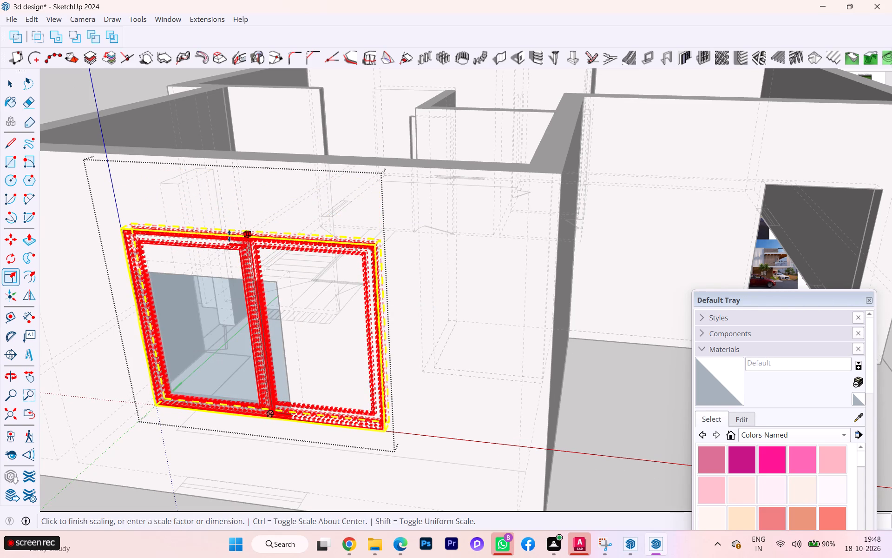
click(229, 236)
key(space)
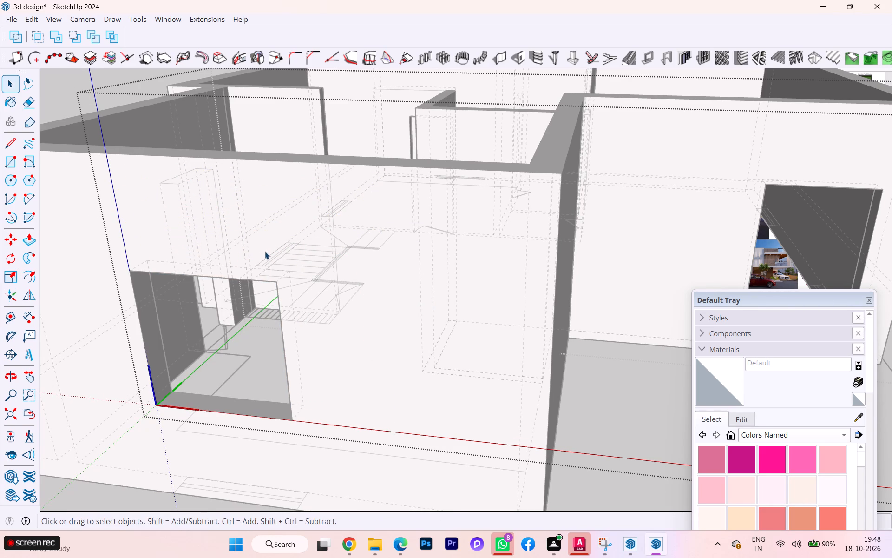
key(Escape)
scroll(323, 169, down, 3)
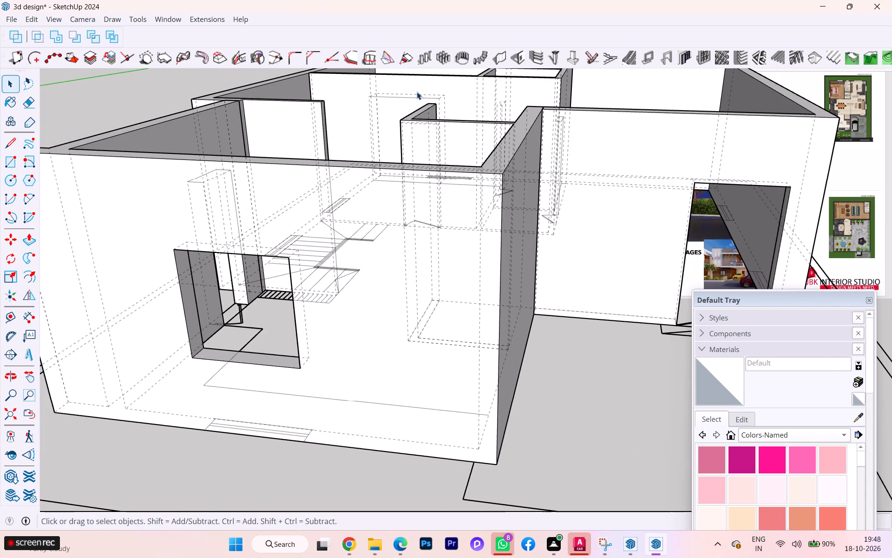
Open 3D Warehouse on the window models and place its dialog fully in view over the model.
click(15, 475)
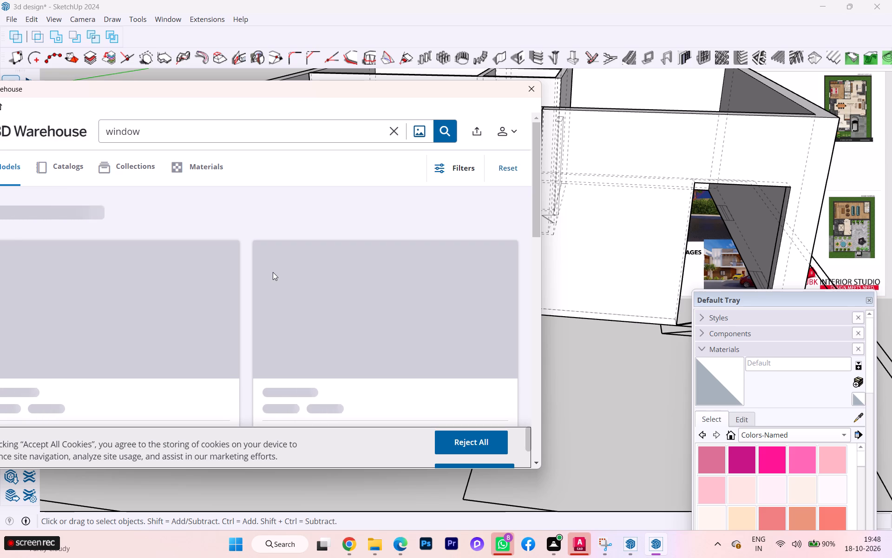
scroll(321, 270, down, 2)
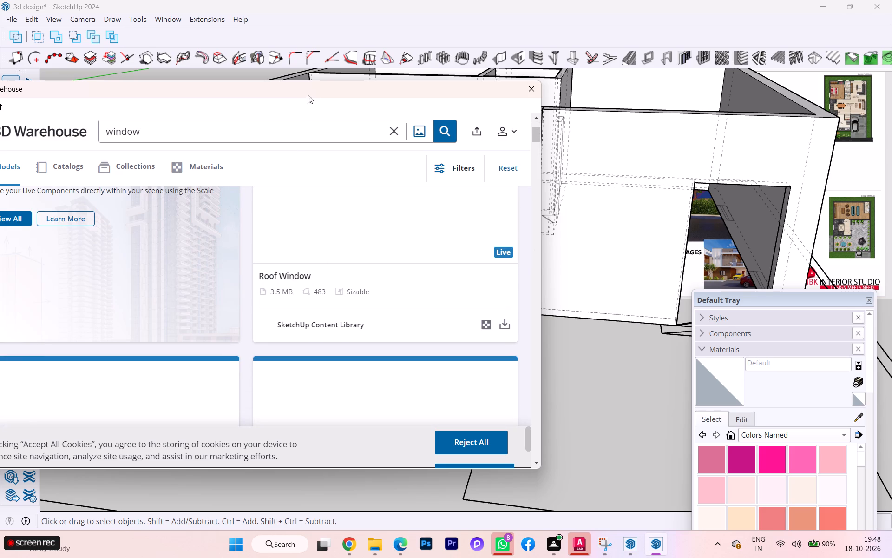
drag(309, 92, 592, 90)
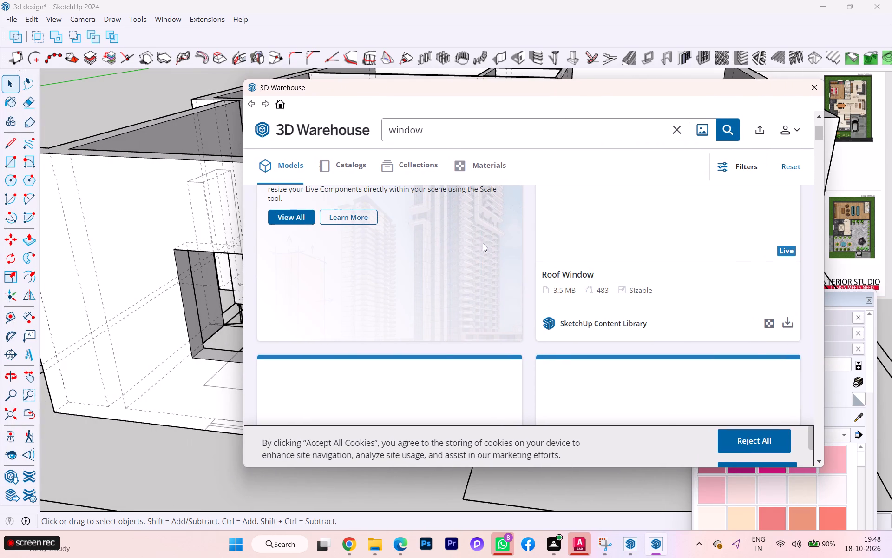
Browse the 3D Warehouse window models for a multi-panel window suited to the front ground-floor opening.
scroll(412, 258, down, 4)
scroll(408, 299, up, 1)
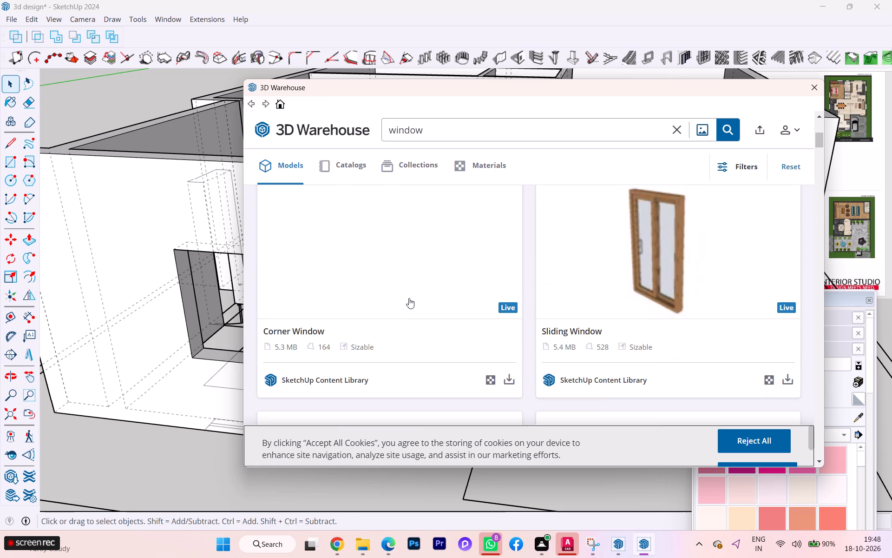
scroll(410, 297, down, 6)
scroll(418, 299, up, 1)
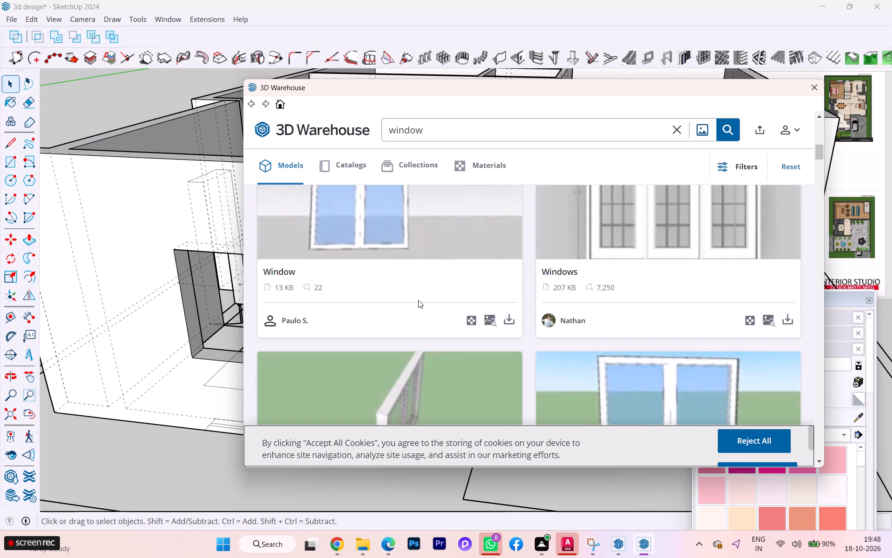
scroll(418, 301, down, 11)
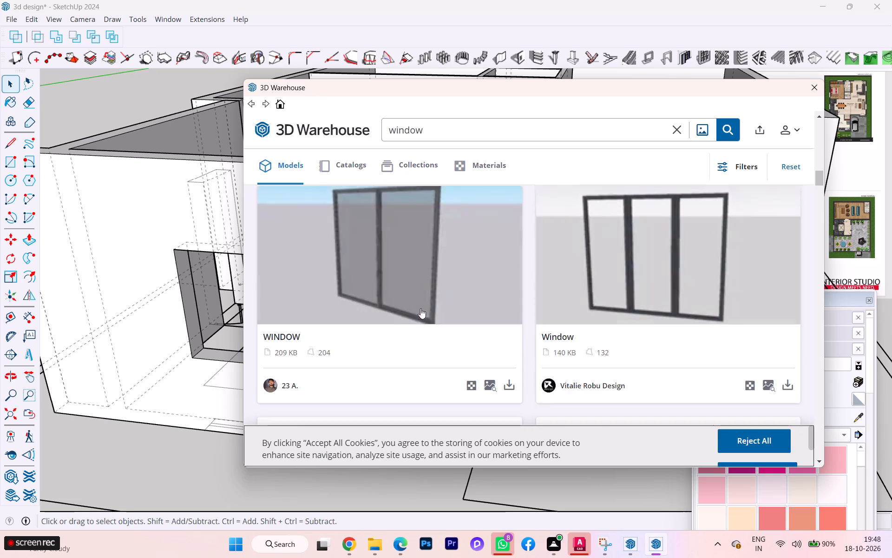
scroll(420, 310, up, 2)
scroll(420, 310, down, 5)
scroll(420, 310, up, 2)
scroll(420, 310, down, 3)
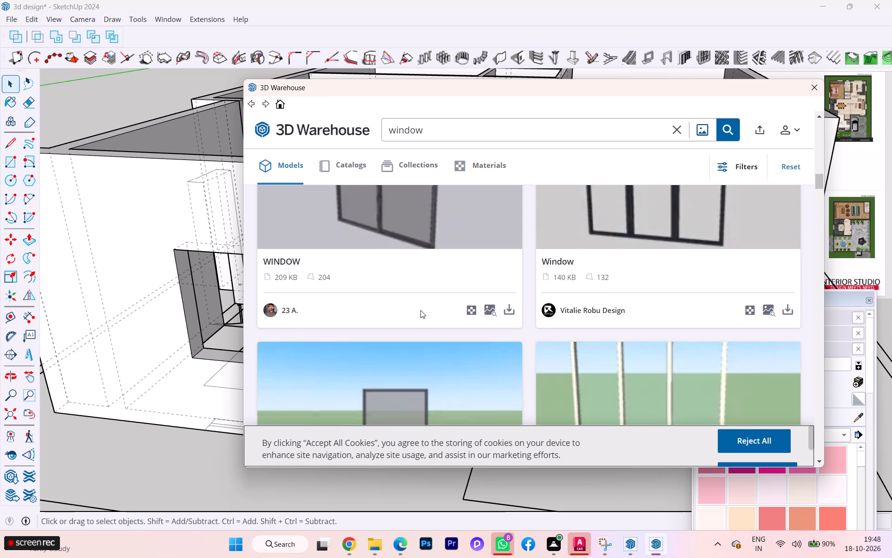
scroll(420, 310, down, 7)
scroll(420, 315, up, 2)
scroll(420, 315, down, 2)
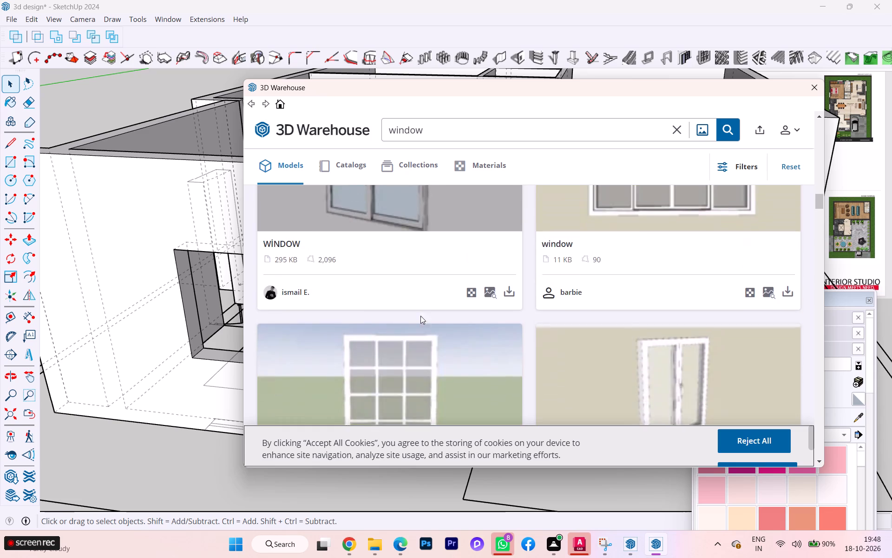
scroll(420, 317, down, 3)
scroll(421, 319, up, 1)
scroll(421, 319, down, 2)
scroll(421, 319, up, 1)
scroll(421, 319, down, 1)
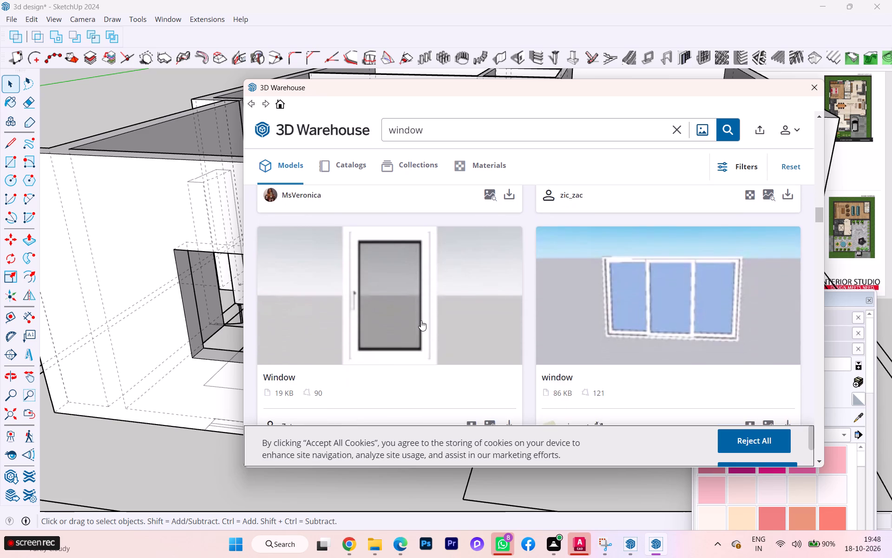
scroll(421, 320, down, 7)
scroll(421, 325, up, 1)
scroll(421, 326, down, 2)
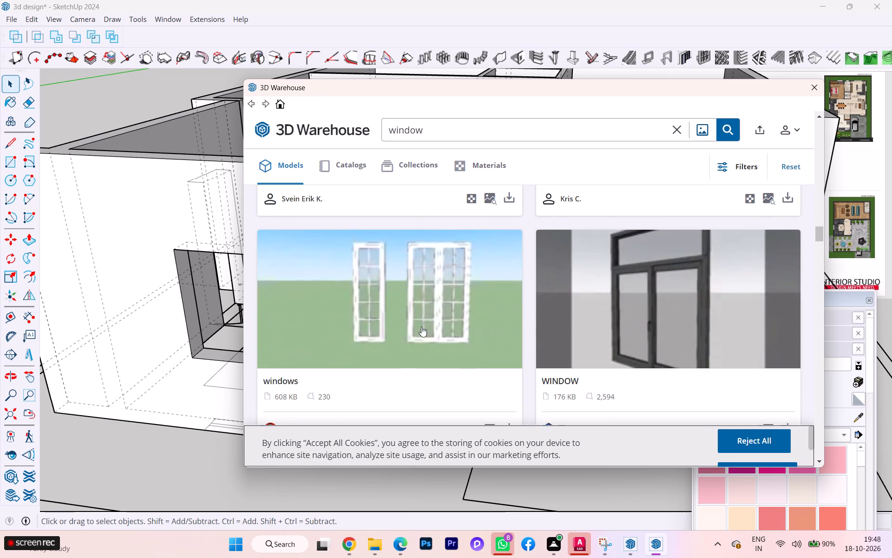
scroll(421, 327, down, 5)
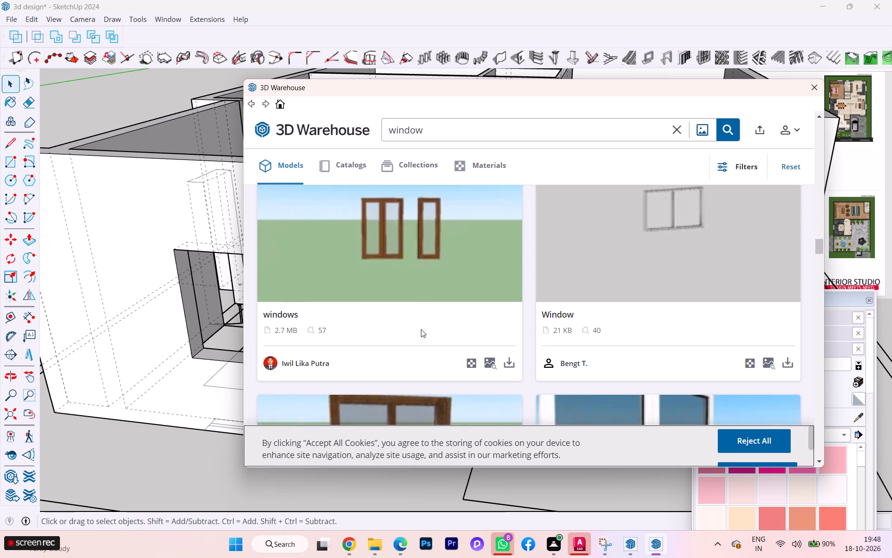
scroll(421, 329, down, 4)
scroll(422, 326, up, 1)
scroll(422, 326, down, 2)
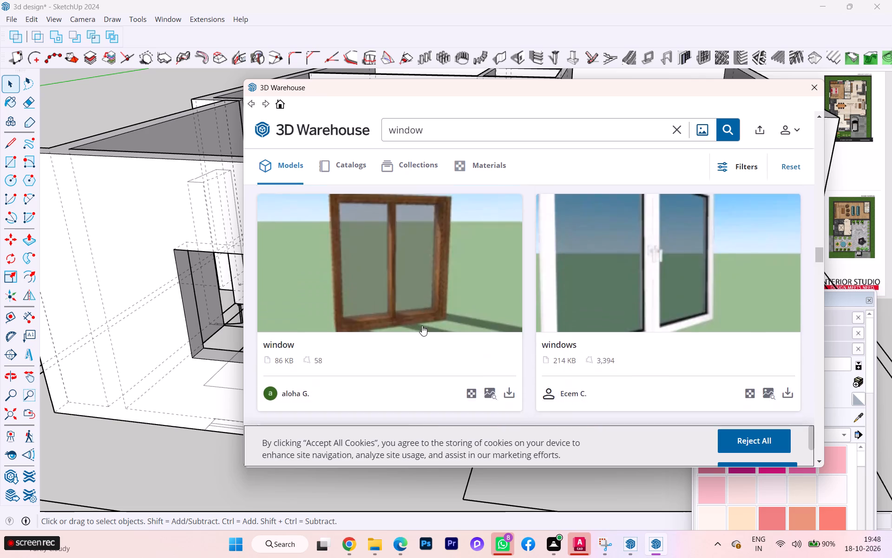
scroll(422, 325, down, 3)
scroll(420, 329, up, 3)
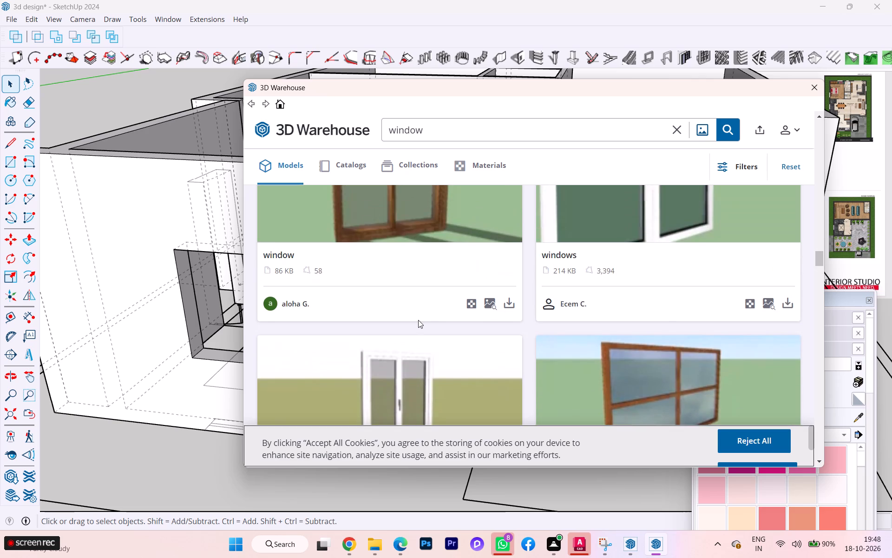
scroll(418, 320, up, 2)
scroll(418, 320, down, 2)
scroll(418, 320, up, 1)
scroll(418, 320, down, 1)
scroll(417, 324, up, 3)
scroll(417, 325, down, 6)
scroll(417, 327, up, 1)
scroll(417, 327, down, 5)
scroll(416, 329, up, 1)
scroll(416, 329, down, 2)
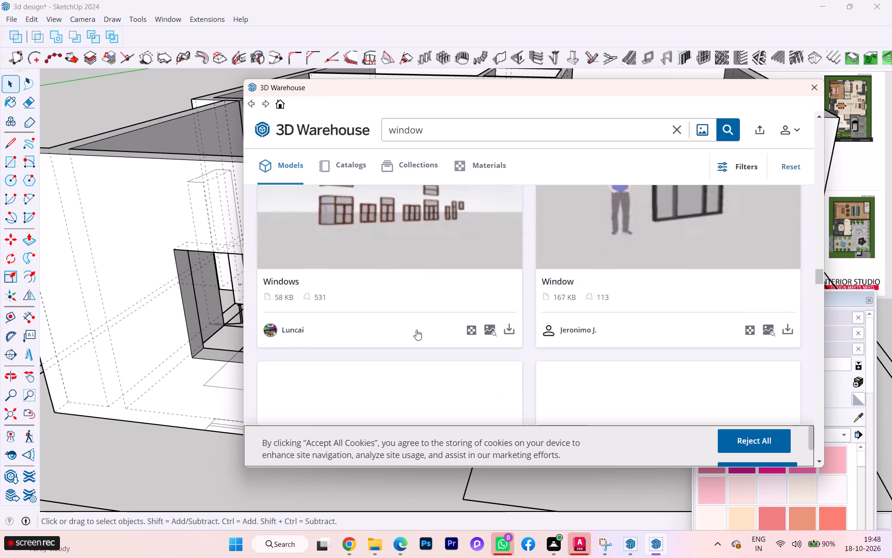
scroll(415, 332, down, 3)
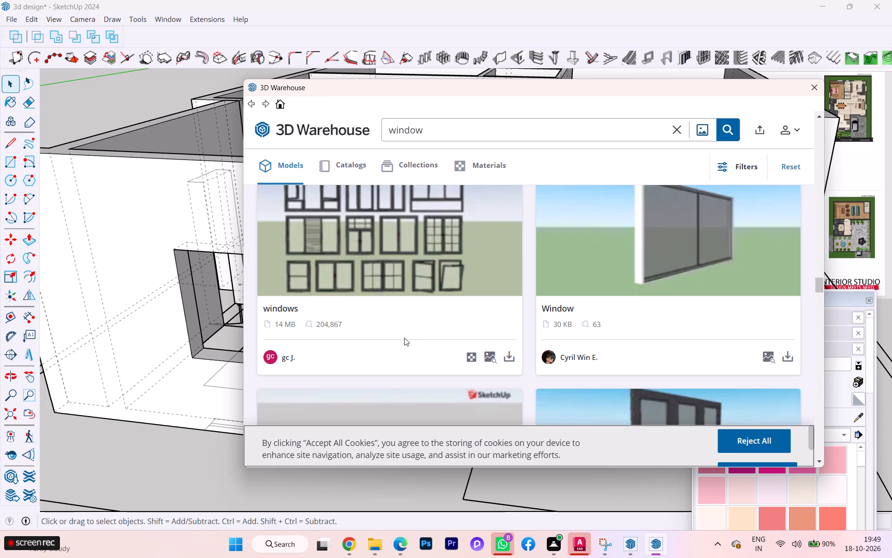
scroll(407, 332, down, 2)
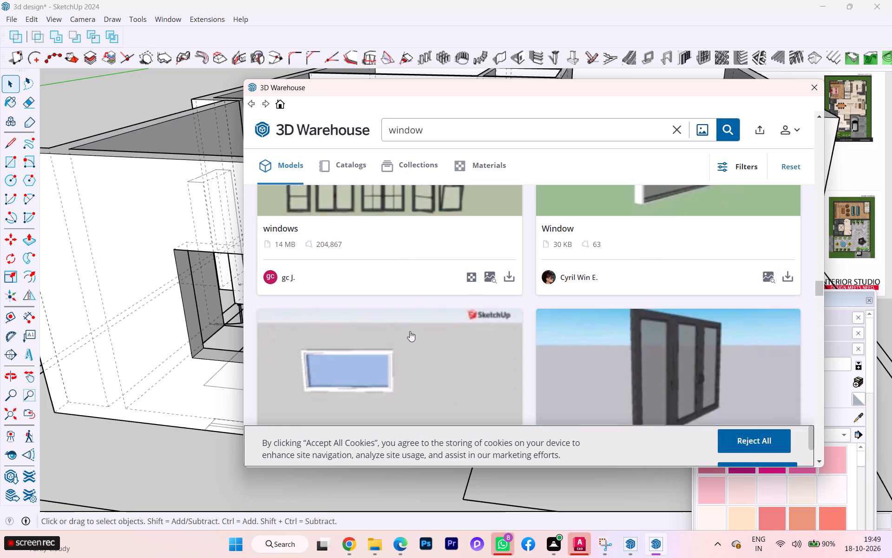
scroll(432, 337, down, 8)
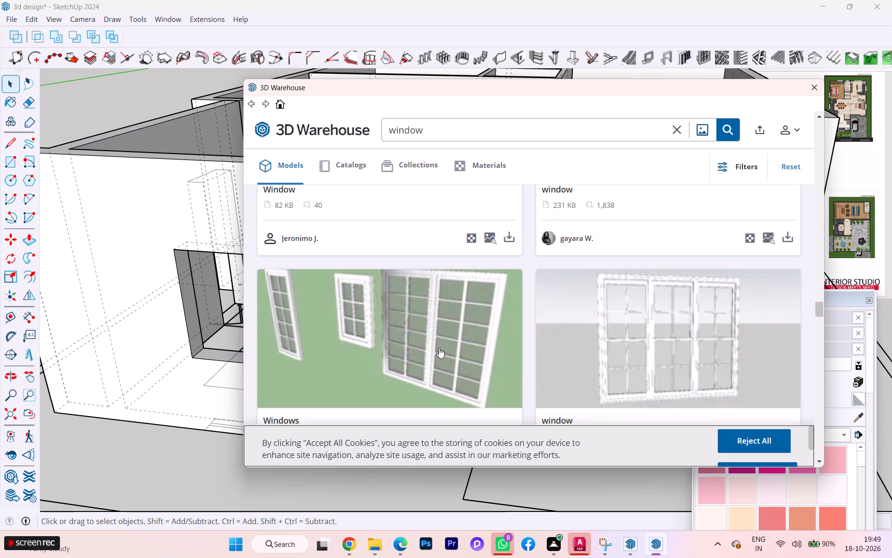
scroll(439, 348, down, 2)
scroll(439, 347, up, 1)
scroll(441, 345, down, 3)
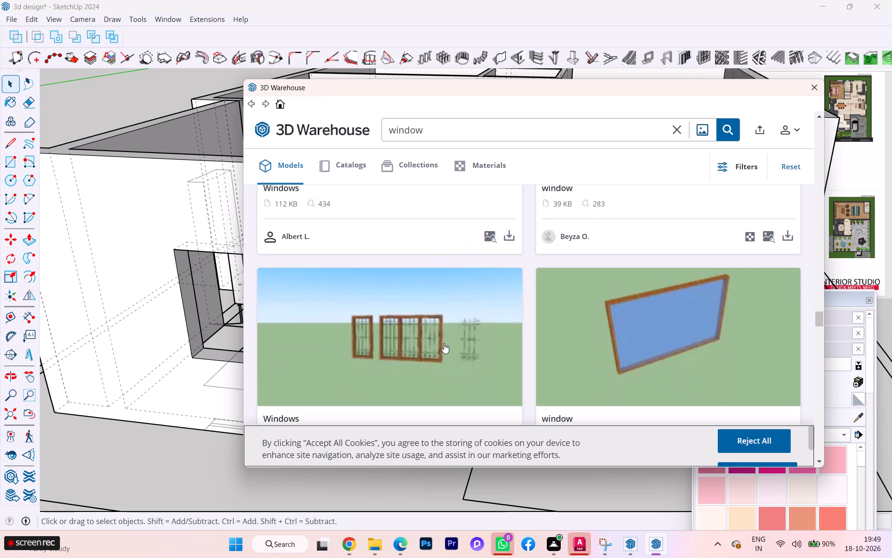
scroll(458, 312, down, 6)
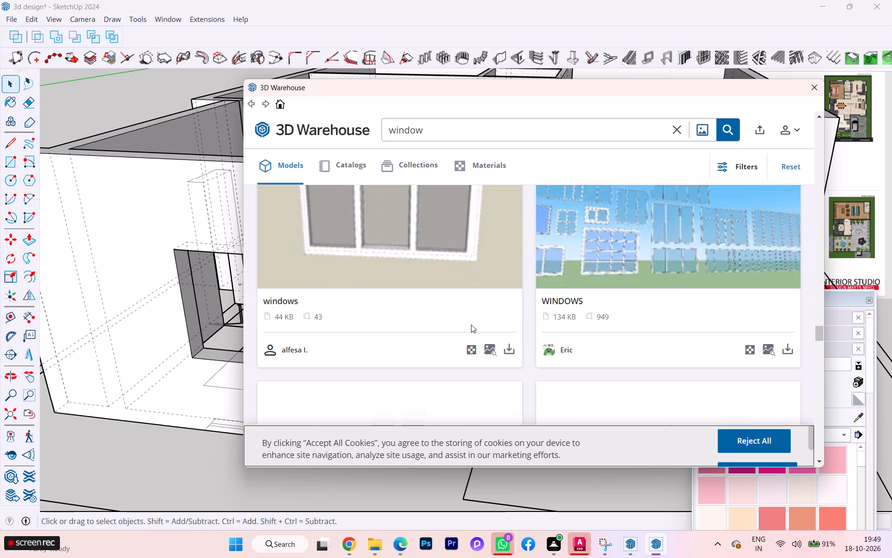
scroll(472, 324, down, 5)
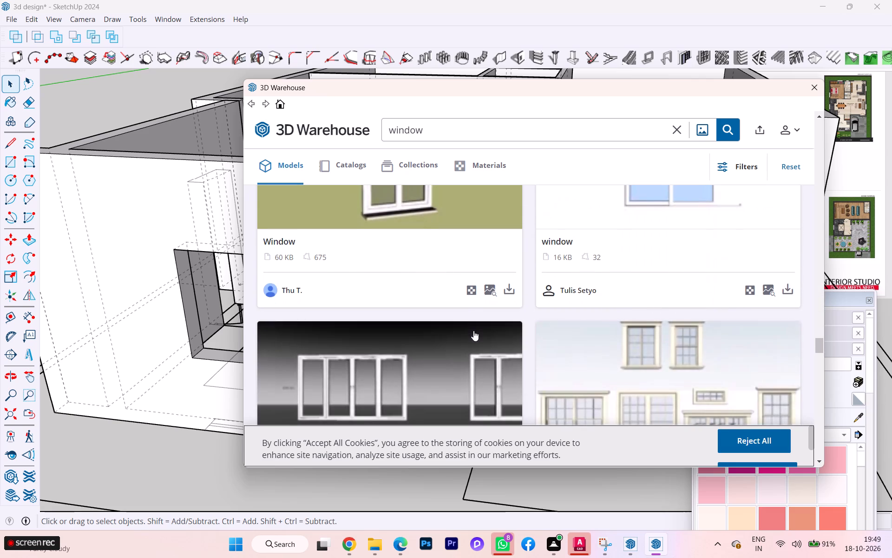
scroll(473, 332, down, 7)
scroll(474, 335, up, 5)
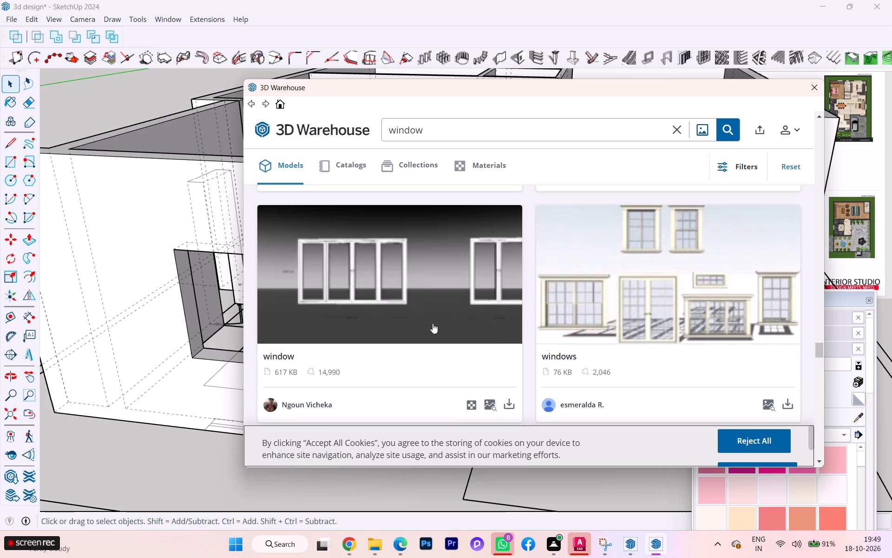
Load the 617 KB white-framed set of four-panel and two-panel windows into the model and place it outside the villa's front wall.
click(511, 401)
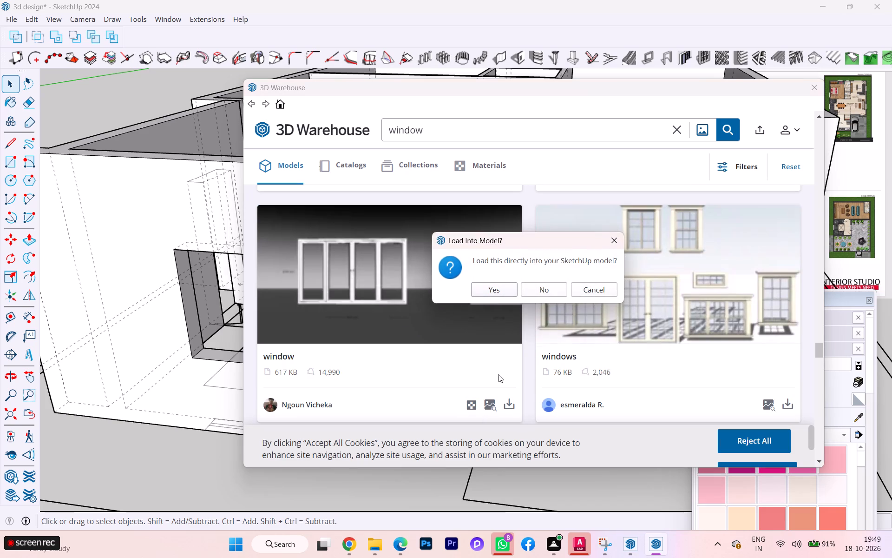
click(512, 291)
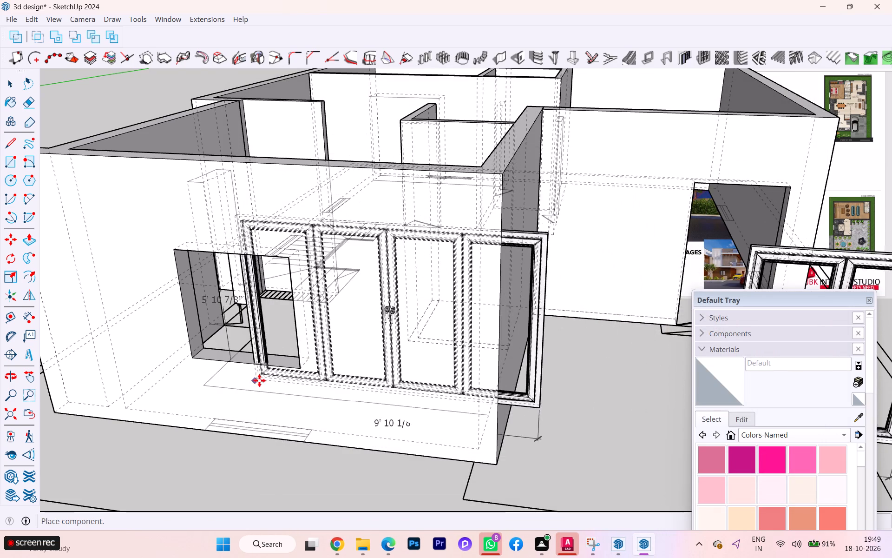
scroll(269, 379, down, 3)
scroll(338, 323, down, 7)
click(139, 448)
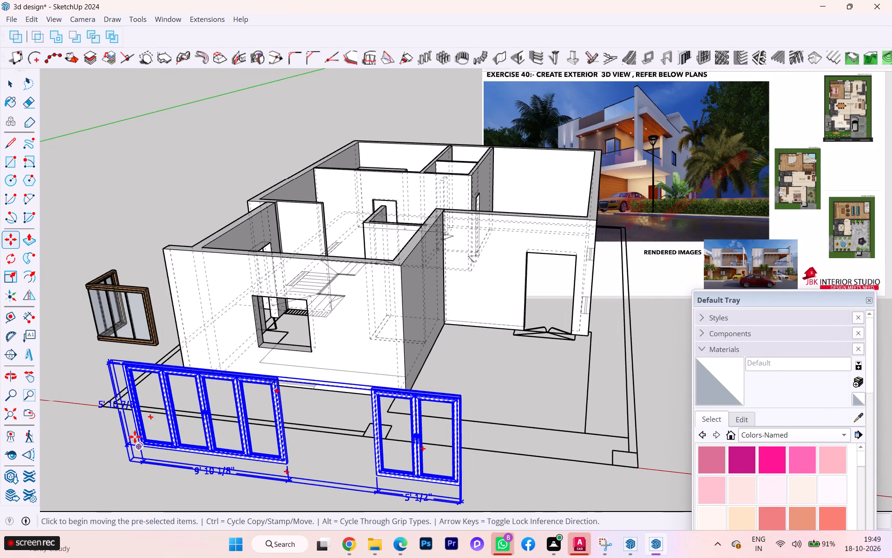
key(Escape)
key(space)
Explode the imported window set so its four-panel and two-panel windows become separate objects.
click(210, 432)
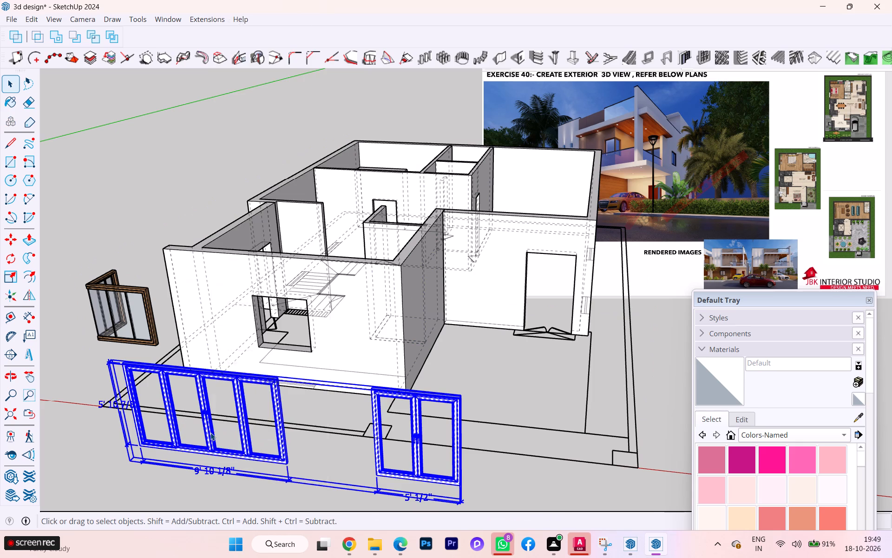
right_drag(210, 432, 204, 434)
click(254, 97)
Move the two-panel window by its lower-left frame corner onto the lower-left corner of the front wall opening.
click(371, 428)
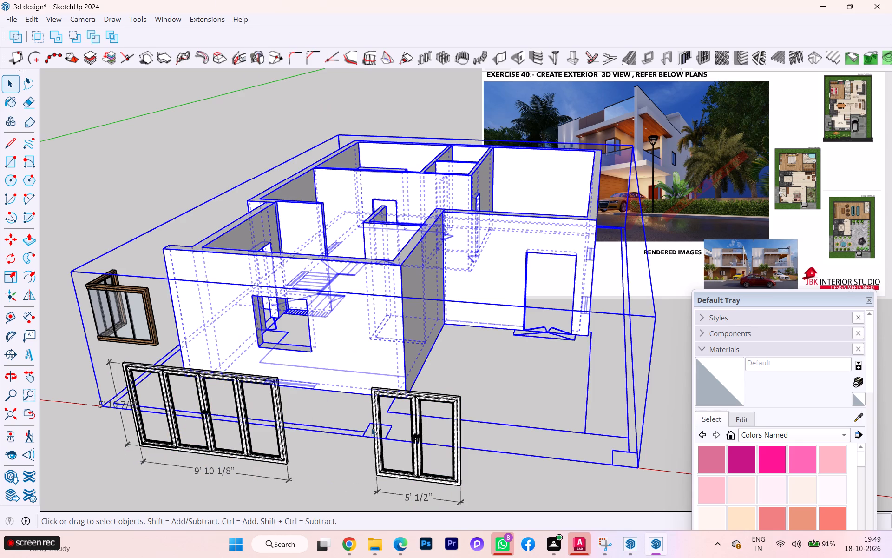
click(382, 439)
scroll(379, 446, up, 16)
scroll(379, 446, down, 3)
scroll(379, 445, up, 2)
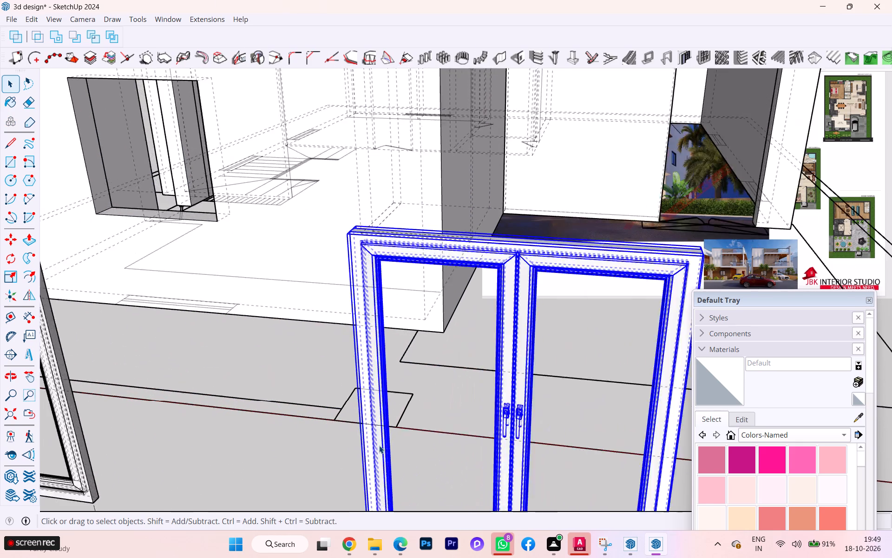
scroll(379, 445, up, 7)
scroll(380, 439, down, 1)
scroll(380, 439, up, 9)
key(k)
scroll(373, 417, down, 4)
scroll(379, 410, up, 3)
scroll(382, 390, down, 2)
scroll(382, 389, up, 3)
scroll(382, 389, down, 1)
scroll(382, 388, up, 1)
scroll(382, 388, down, 5)
scroll(380, 386, up, 2)
scroll(380, 386, down, 2)
scroll(380, 387, up, 1)
scroll(378, 394, down, 5)
scroll(378, 396, up, 3)
scroll(378, 396, down, 1)
key(k)
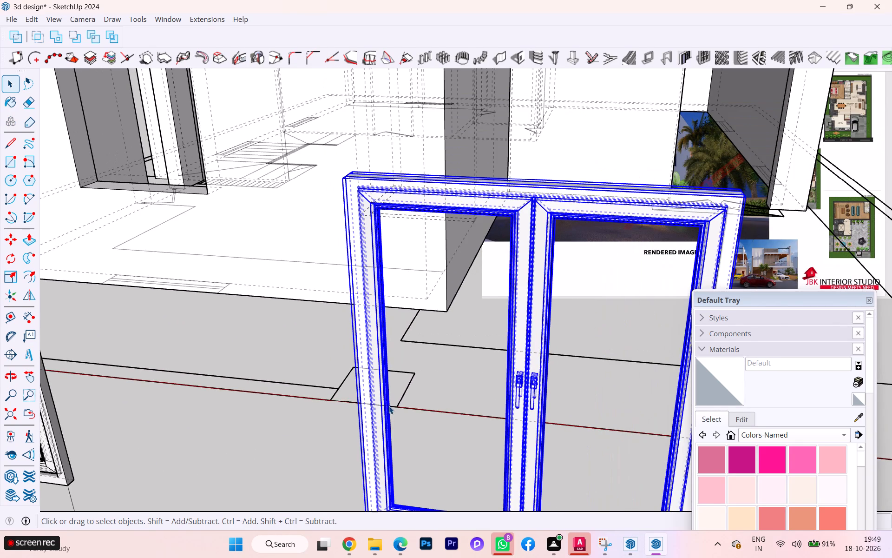
scroll(391, 425, up, 2)
scroll(344, 351, down, 1)
scroll(344, 351, up, 2)
scroll(344, 350, down, 4)
scroll(356, 392, down, 1)
scroll(356, 395, up, 1)
scroll(357, 409, down, 1)
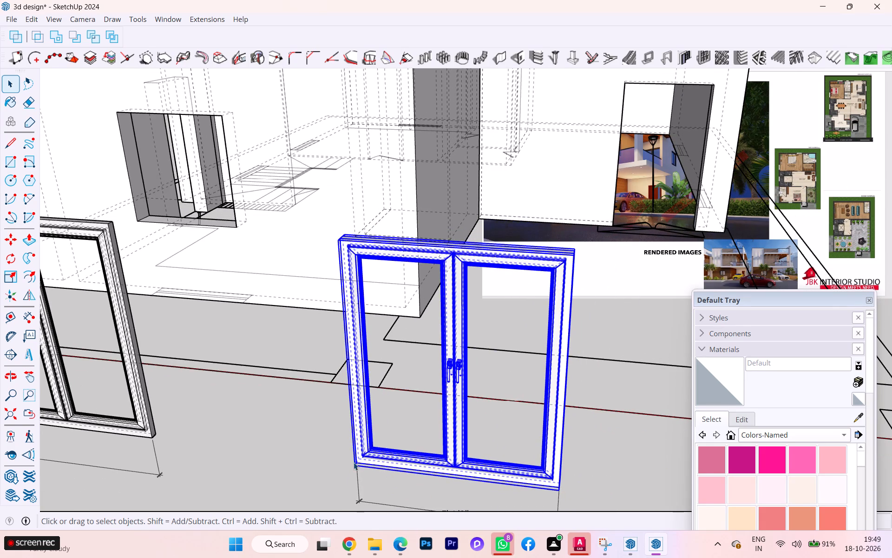
key(m)
scroll(363, 483, up, 4)
scroll(363, 481, down, 1)
scroll(363, 481, up, 3)
scroll(358, 452, down, 5)
scroll(358, 452, up, 3)
scroll(358, 452, down, 2)
scroll(358, 452, up, 5)
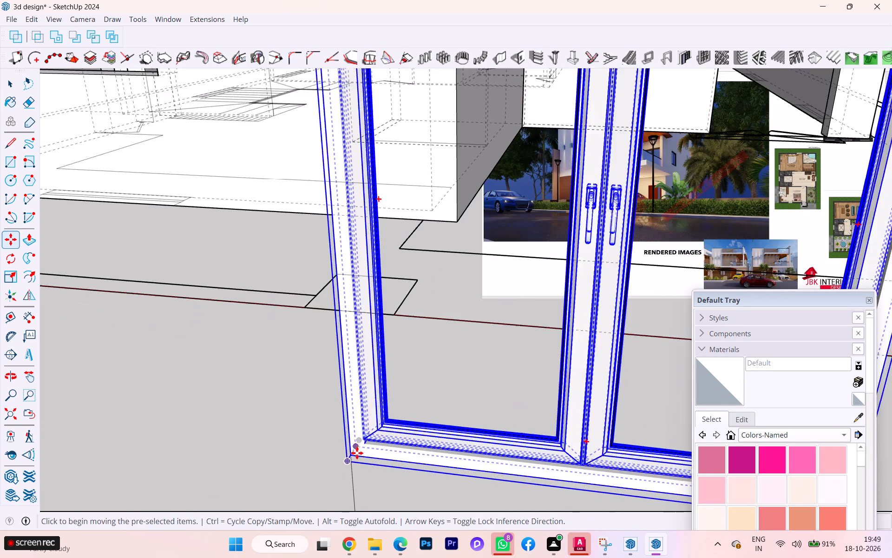
scroll(357, 453, up, 2)
scroll(355, 456, down, 1)
scroll(355, 456, up, 1)
click(350, 453)
scroll(321, 344, down, 1)
scroll(321, 344, up, 1)
scroll(321, 344, down, 4)
scroll(328, 359, up, 4)
scroll(329, 361, down, 1)
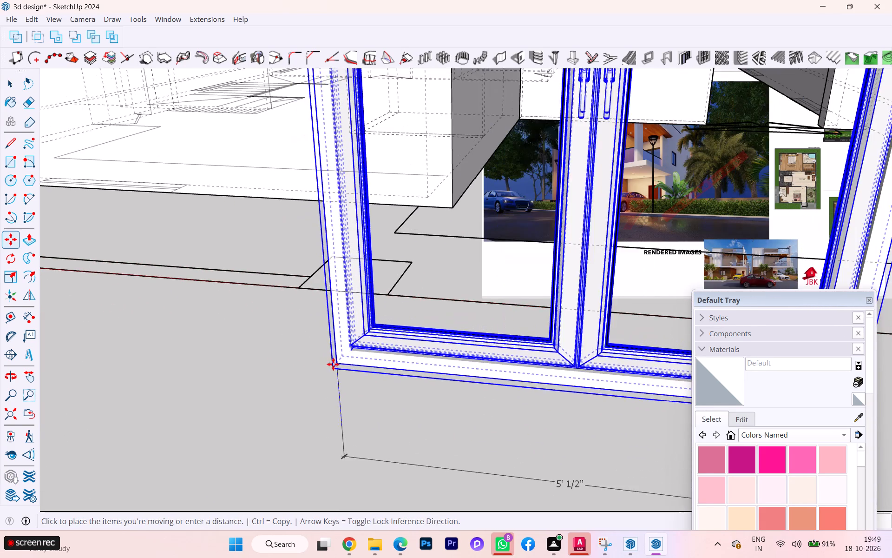
scroll(334, 364, down, 10)
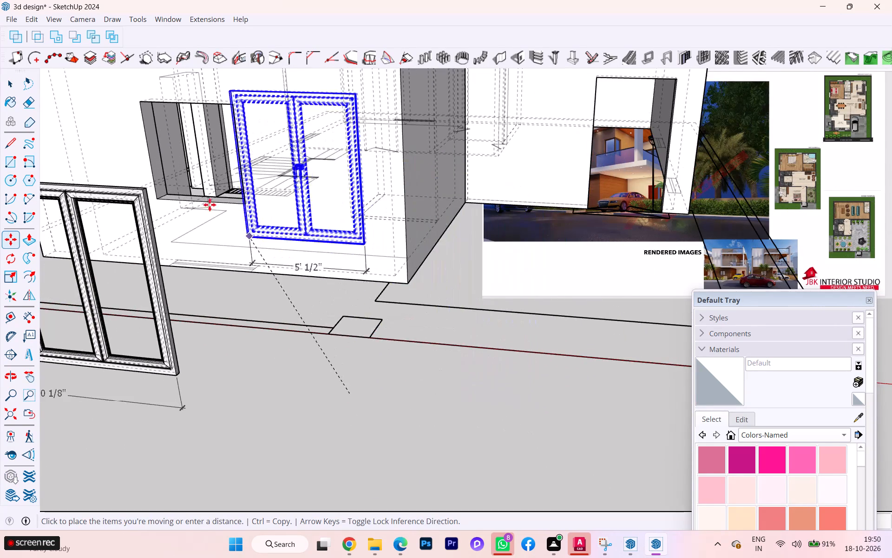
scroll(198, 193, up, 2)
scroll(197, 192, down, 1)
scroll(196, 192, up, 4)
scroll(152, 204, down, 1)
scroll(151, 204, up, 2)
scroll(144, 199, down, 1)
scroll(144, 199, up, 6)
scroll(133, 199, down, 1)
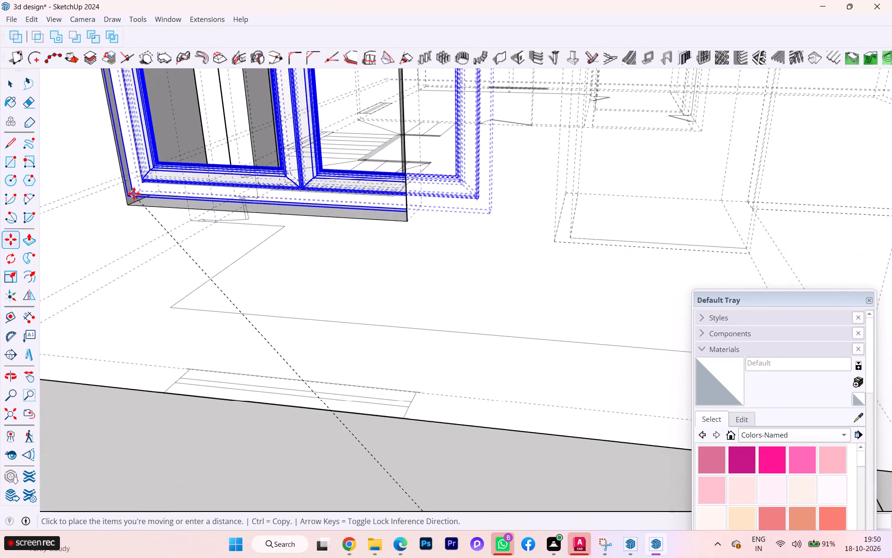
scroll(135, 192, down, 1)
scroll(135, 192, up, 3)
middle_drag(141, 203, 205, 288)
scroll(121, 264, down, 1)
scroll(119, 263, up, 3)
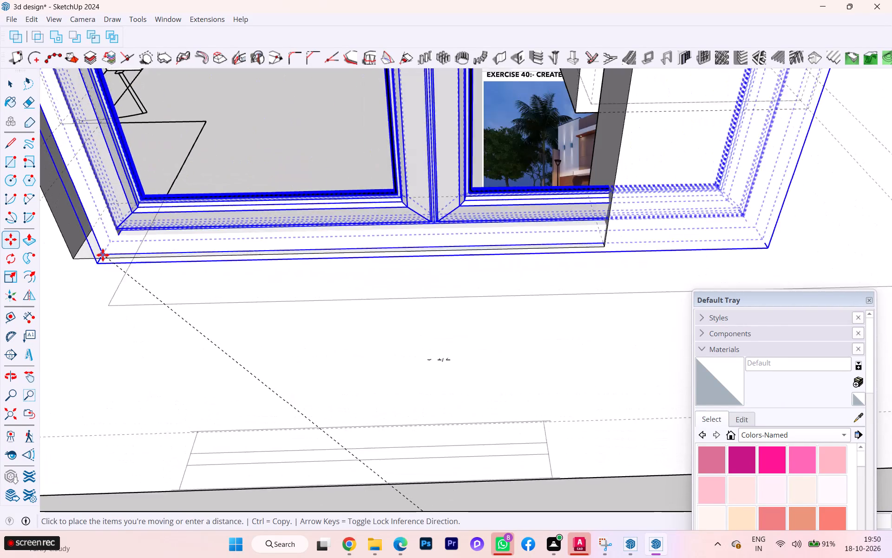
scroll(103, 255, up, 2)
click(72, 257)
Examine how the two-panel window sits against the sides and sill of the front wall opening.
scroll(227, 271, down, 1)
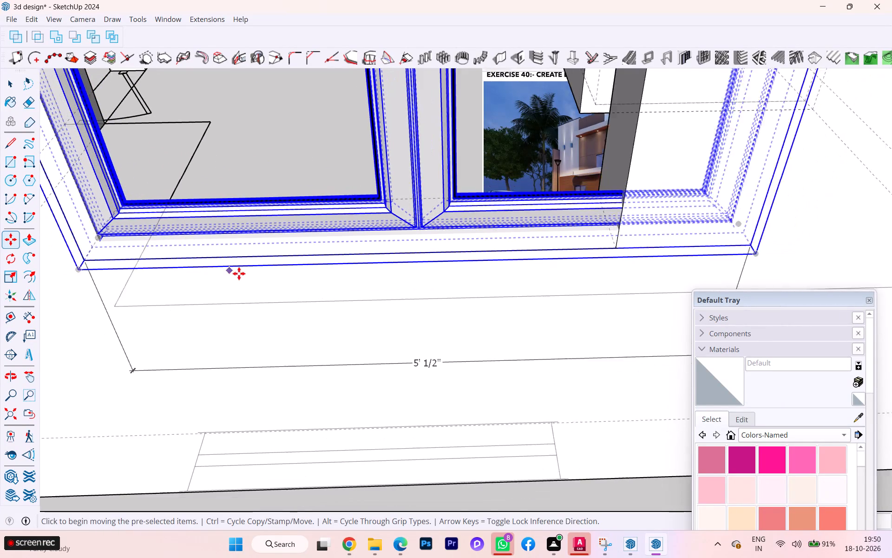
scroll(239, 273, down, 2)
scroll(309, 273, up, 1)
scroll(311, 273, down, 4)
scroll(322, 278, up, 1)
scroll(323, 278, down, 2)
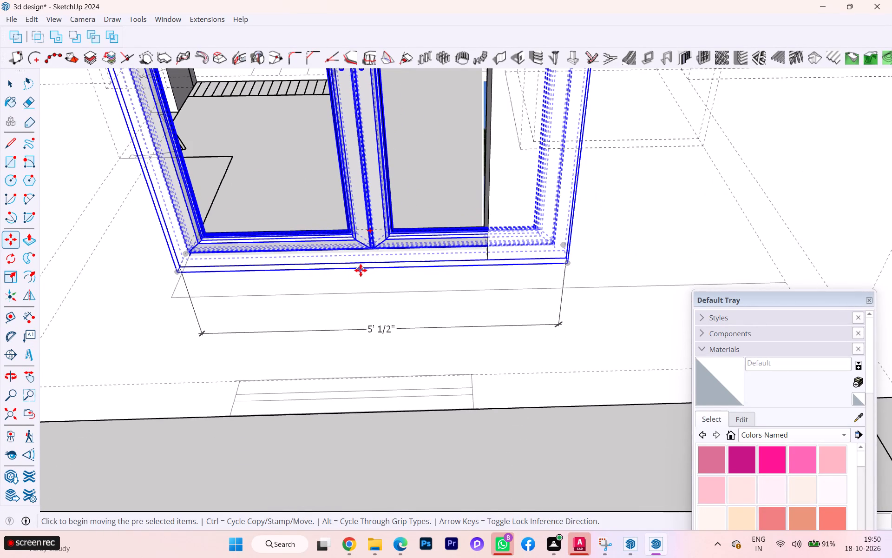
scroll(368, 258, down, 7)
scroll(398, 263, up, 1)
middle_drag(418, 272, 354, 283)
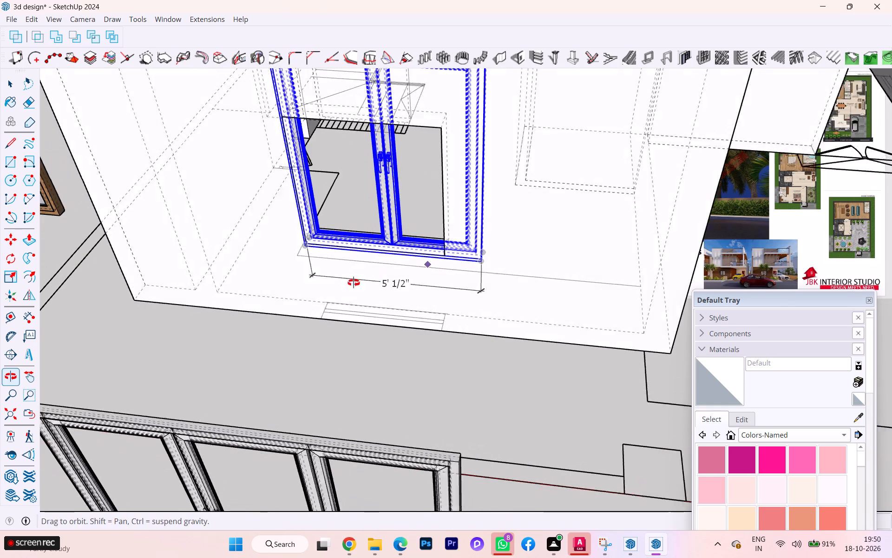
Scale the two-panel window horizontally to about 4' 3/8" wide, bringing its right side near the front wall opening's right edge.
middle_drag(354, 283, 352, 284)
key(s)
scroll(495, 146, up, 3)
scroll(490, 158, down, 1)
scroll(490, 158, up, 2)
scroll(490, 159, down, 1)
scroll(490, 159, up, 1)
scroll(483, 170, down, 1)
scroll(483, 170, up, 5)
scroll(483, 170, down, 1)
scroll(483, 170, up, 6)
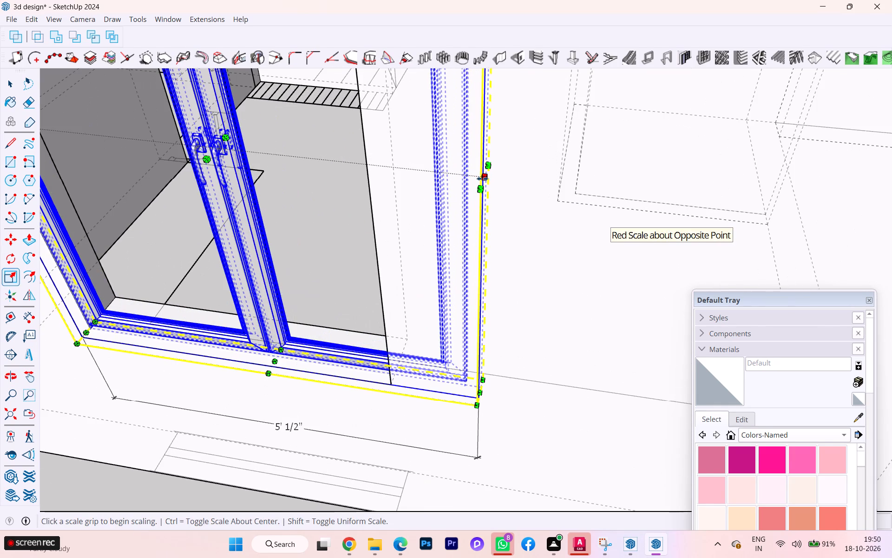
click(482, 179)
click(372, 180)
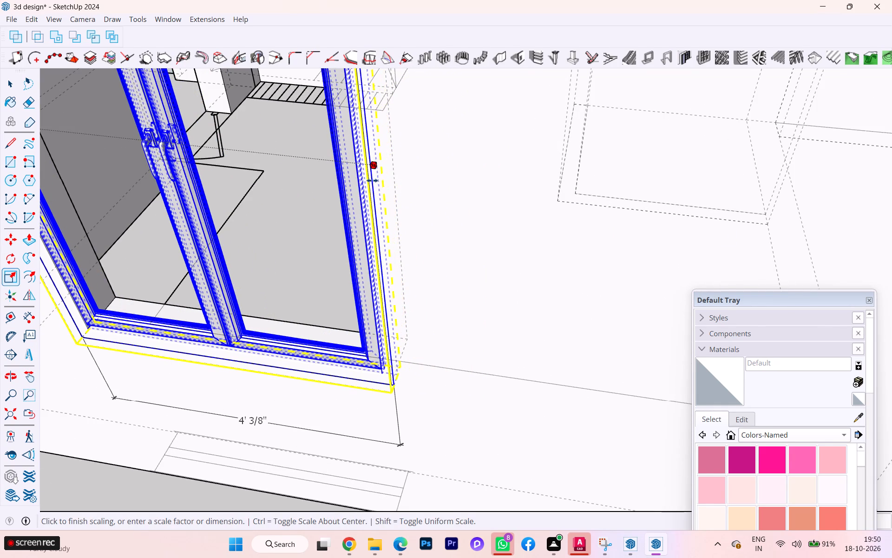
Scale the two-panel window's height down so its top sits near the head of the front wall opening.
scroll(425, 180, down, 1)
scroll(428, 181, up, 1)
scroll(429, 181, down, 1)
scroll(538, 182, down, 4)
scroll(614, 196, down, 2)
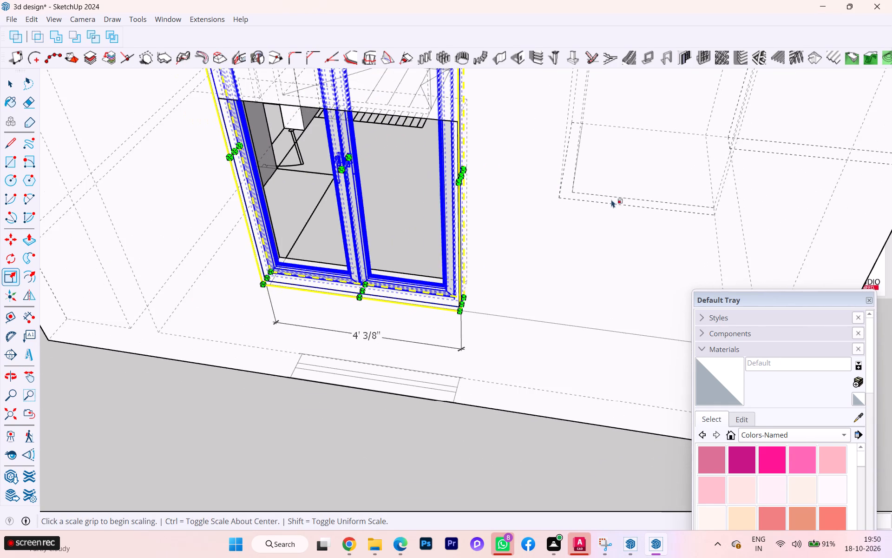
scroll(518, 197, down, 2)
scroll(535, 305, down, 4)
scroll(447, 158, up, 3)
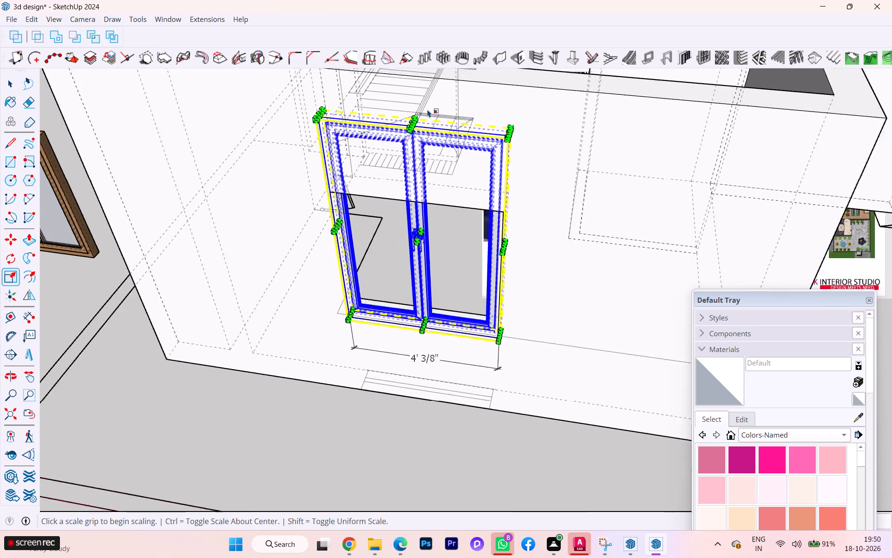
scroll(427, 109, up, 8)
scroll(411, 120, down, 3)
scroll(411, 120, up, 5)
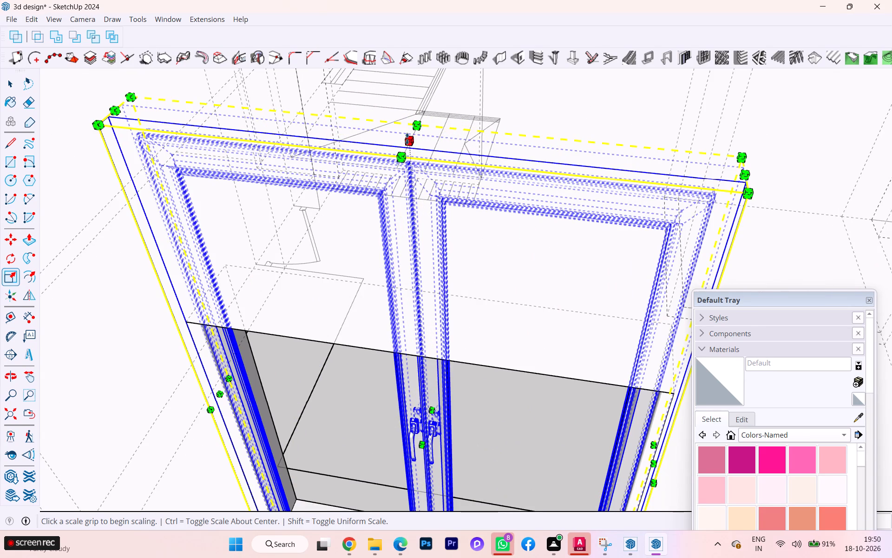
click(407, 139)
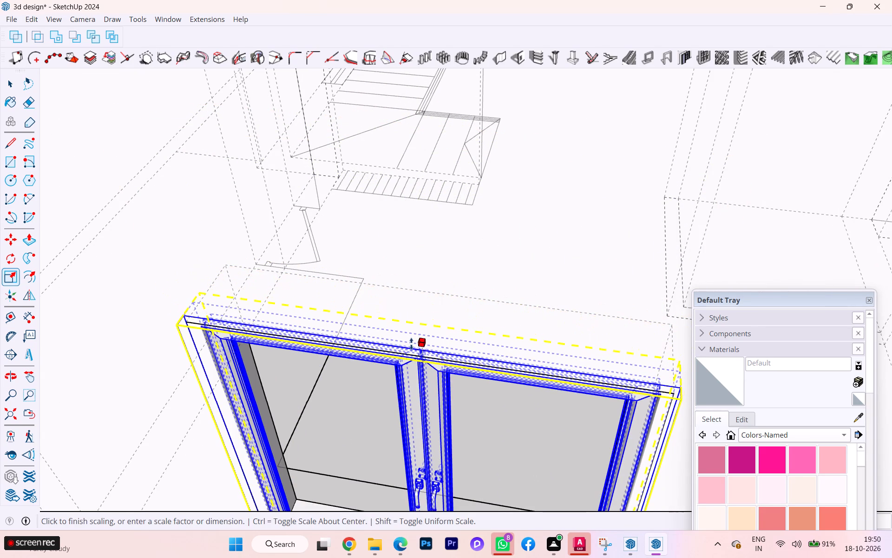
click(411, 344)
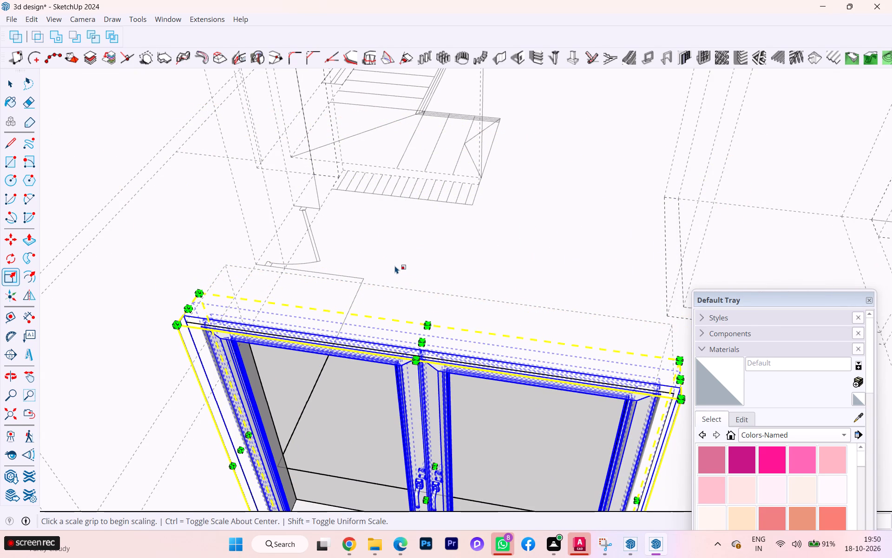
Turn off the dashed back-edge display to see the resized window clearly against its opening.
scroll(394, 263, down, 1)
scroll(402, 324, down, 3)
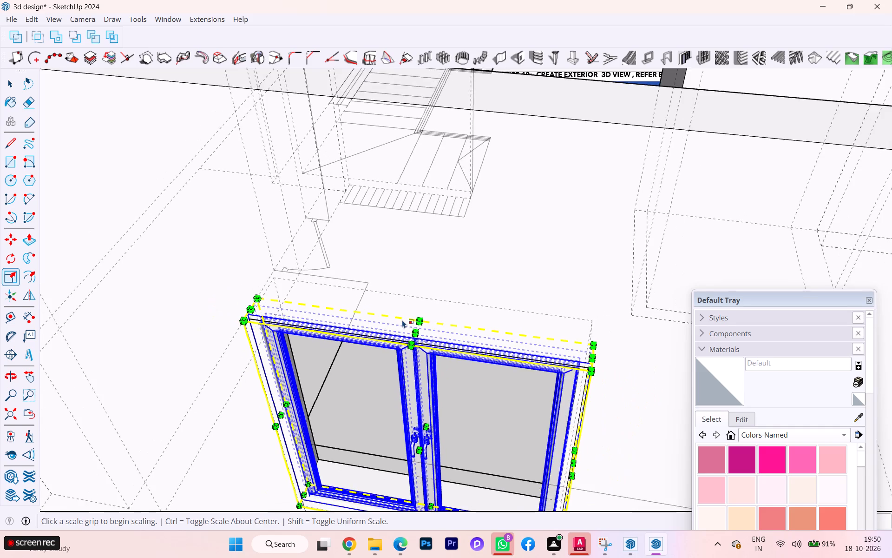
scroll(404, 317, down, 1)
scroll(404, 317, up, 1)
scroll(406, 316, down, 2)
scroll(434, 354, down, 1)
middle_drag(436, 357, 439, 292)
scroll(614, 349, up, 3)
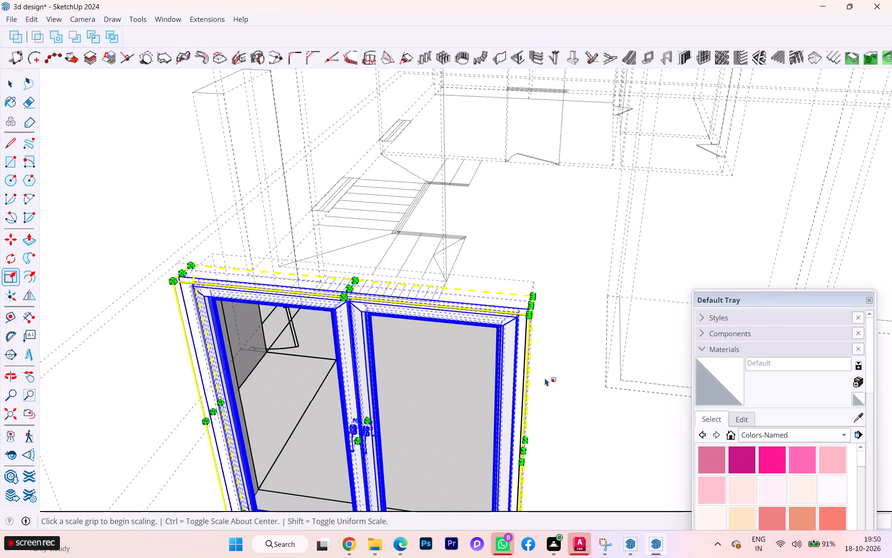
scroll(545, 378, up, 16)
scroll(476, 327, down, 5)
scroll(475, 331, up, 2)
scroll(475, 332, down, 2)
scroll(476, 332, up, 2)
scroll(476, 332, down, 2)
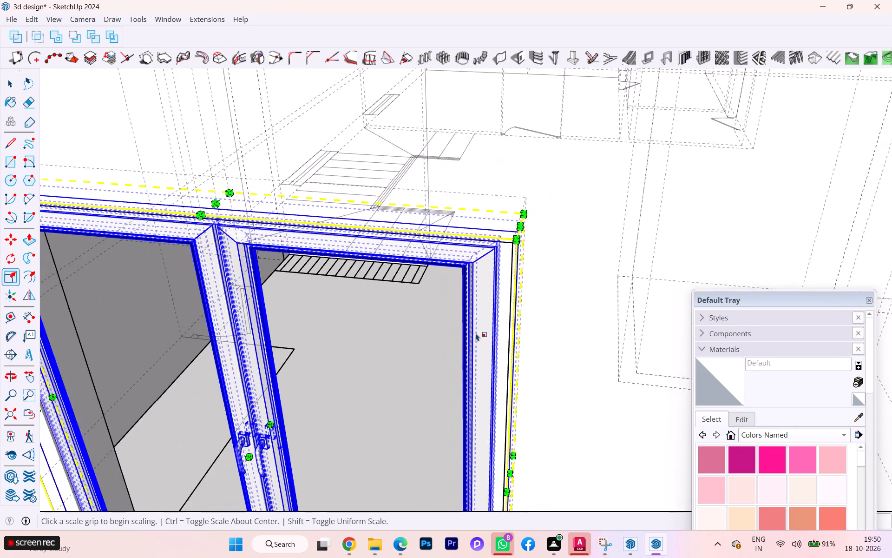
scroll(476, 333, down, 1)
scroll(476, 334, up, 1)
scroll(476, 334, down, 7)
scroll(476, 337, up, 1)
scroll(476, 337, down, 2)
scroll(405, 296, down, 4)
scroll(399, 295, up, 2)
scroll(398, 295, down, 2)
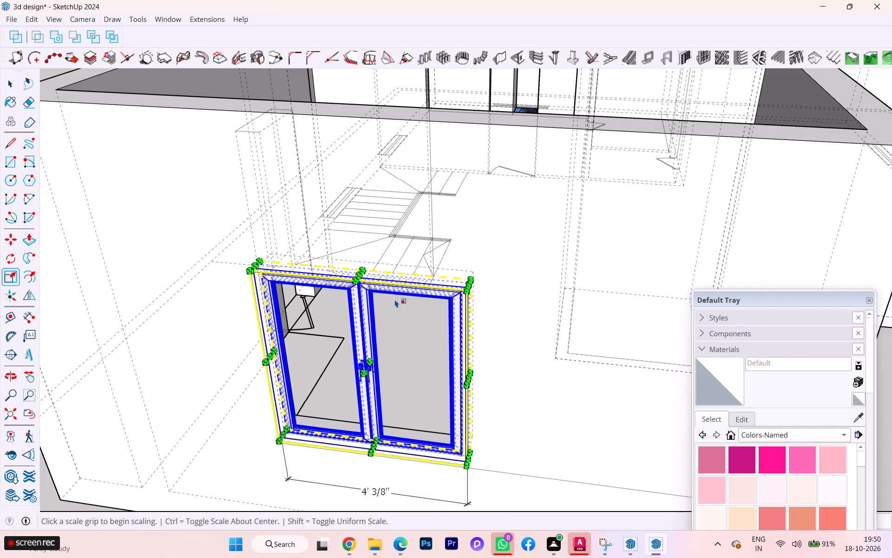
key(k)
Scale the two-panel window's width to about 3' 11 15/16", aligning its right side with the opening's edge.
scroll(447, 382, up, 4)
scroll(487, 391, up, 4)
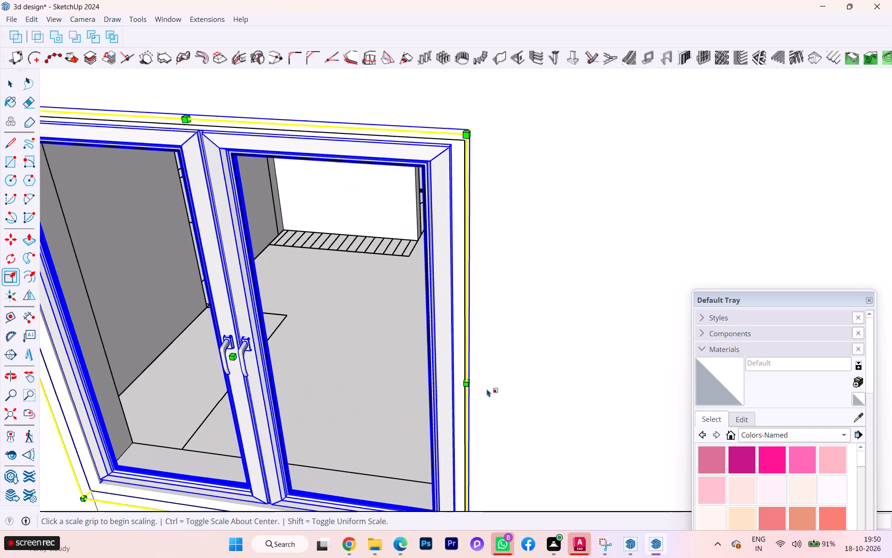
scroll(485, 389, up, 3)
scroll(469, 371, down, 3)
middle_drag(465, 366, 566, 313)
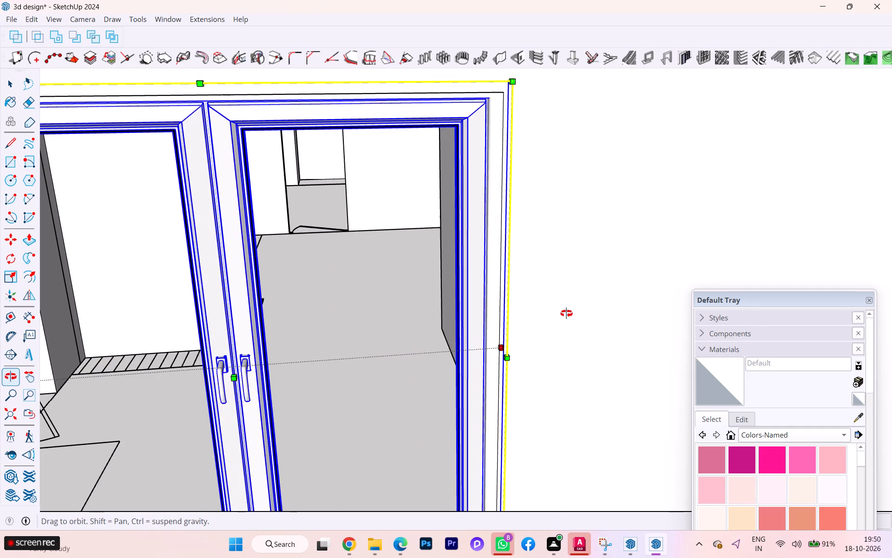
middle_drag(566, 313, 565, 315)
scroll(499, 354, up, 2)
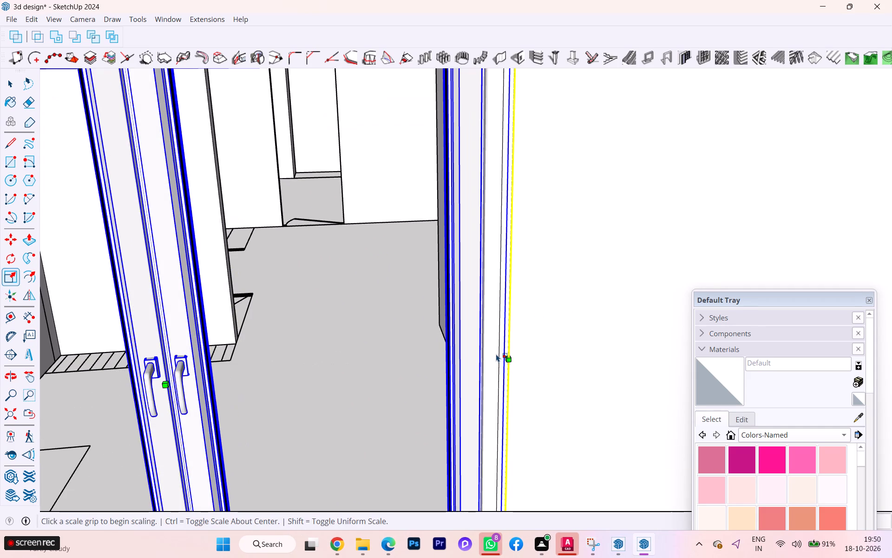
click(503, 346)
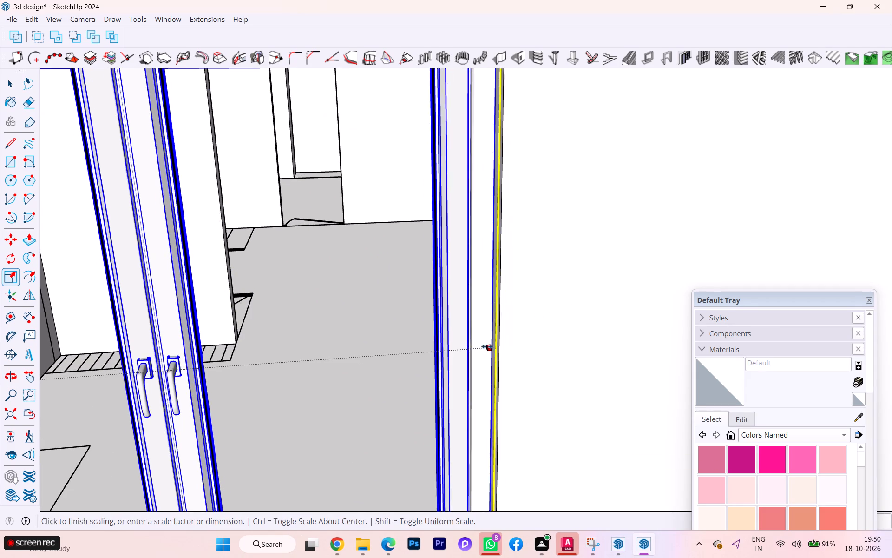
click(492, 341)
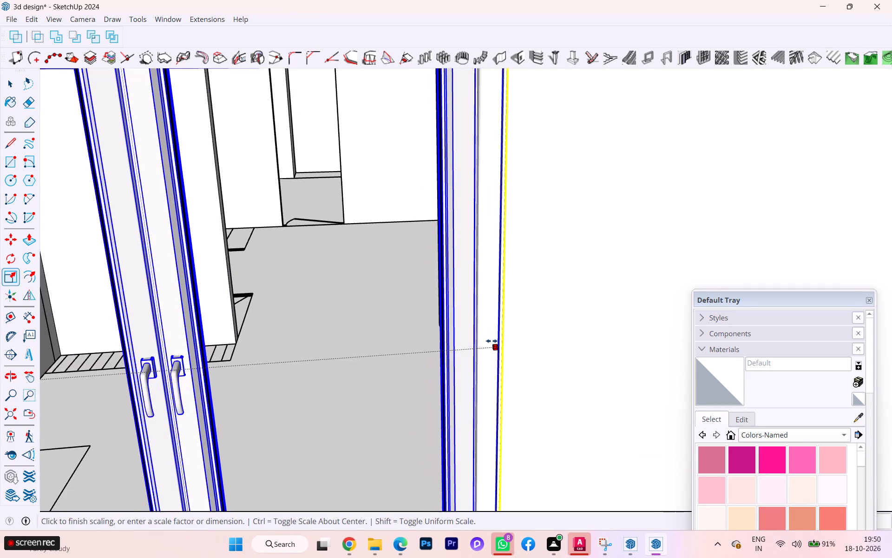
Scale the two-panel window's height and depth together so its top edge meets the head of the front wall opening.
scroll(498, 321, down, 6)
scroll(308, 165, up, 9)
scroll(298, 157, down, 3)
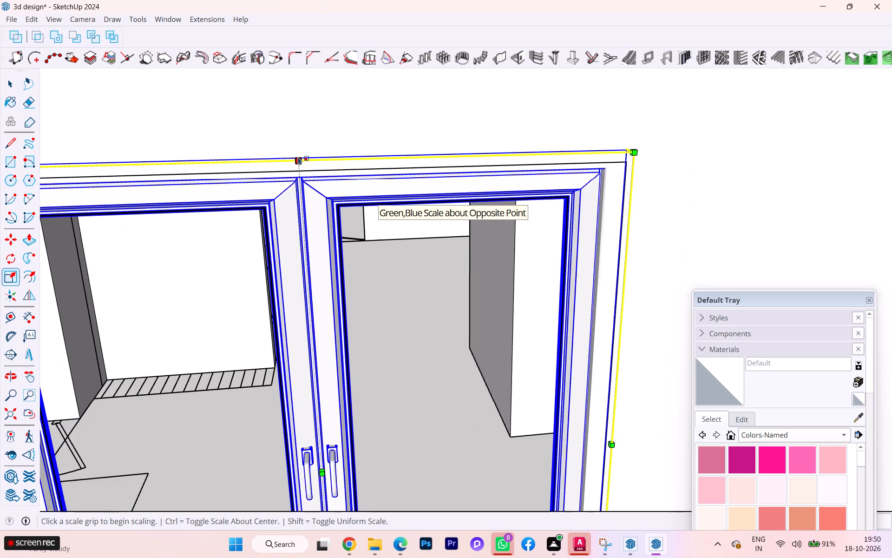
scroll(298, 157, up, 1)
click(298, 157)
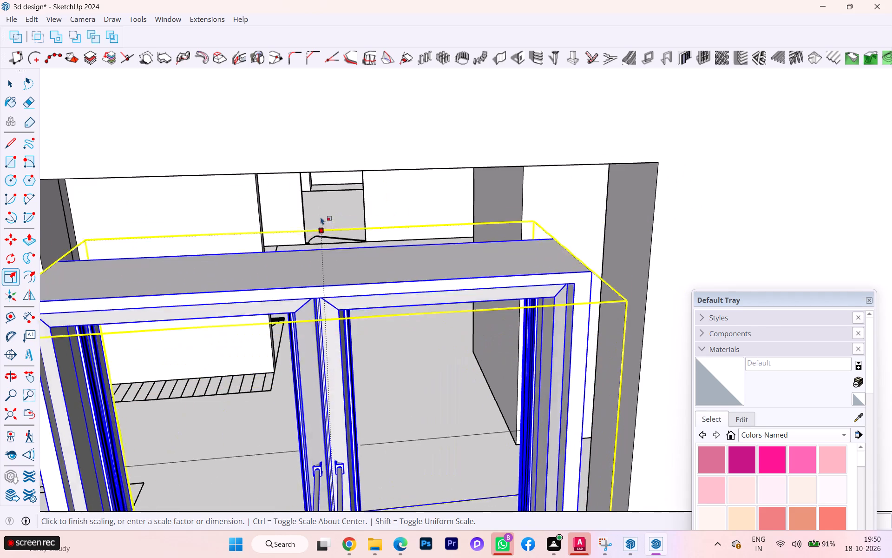
click(317, 173)
scroll(458, 168, down, 2)
scroll(458, 168, up, 2)
scroll(458, 168, down, 3)
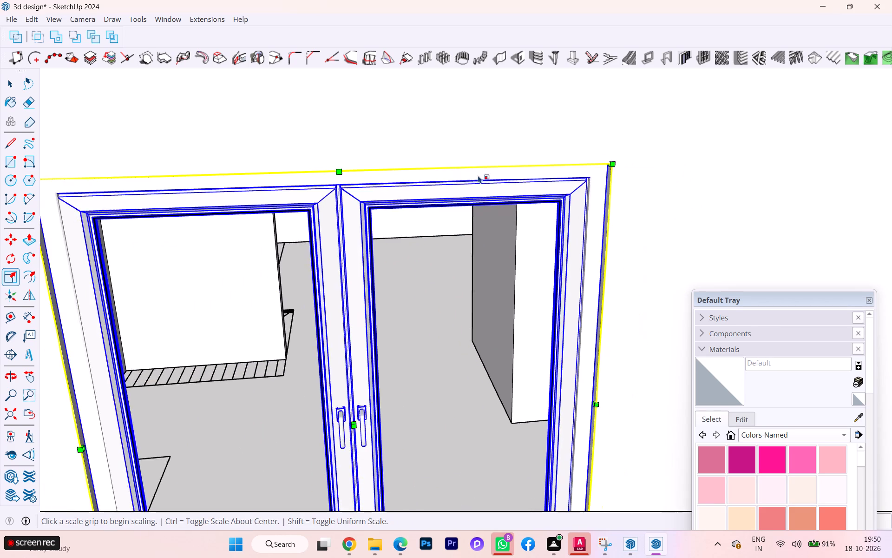
scroll(478, 175, down, 4)
key(Escape)
scroll(361, 239, down, 2)
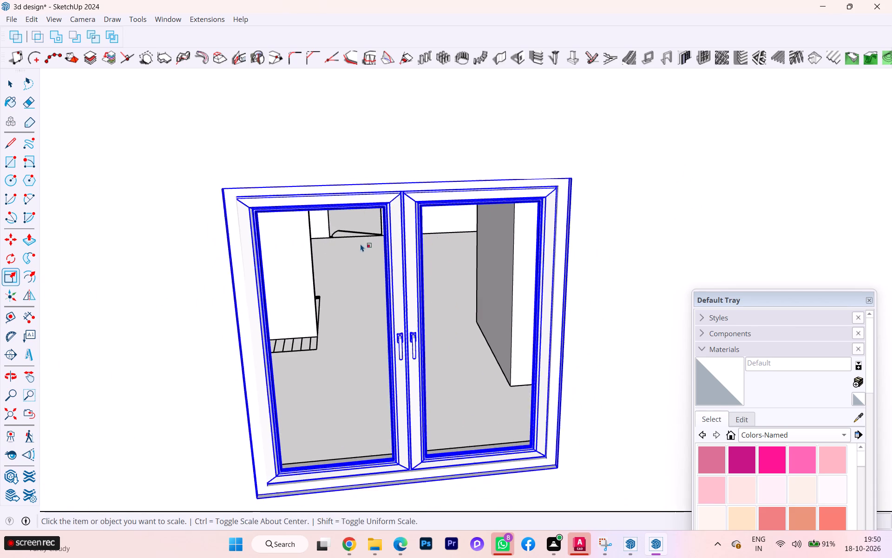
scroll(361, 244, down, 5)
key(space)
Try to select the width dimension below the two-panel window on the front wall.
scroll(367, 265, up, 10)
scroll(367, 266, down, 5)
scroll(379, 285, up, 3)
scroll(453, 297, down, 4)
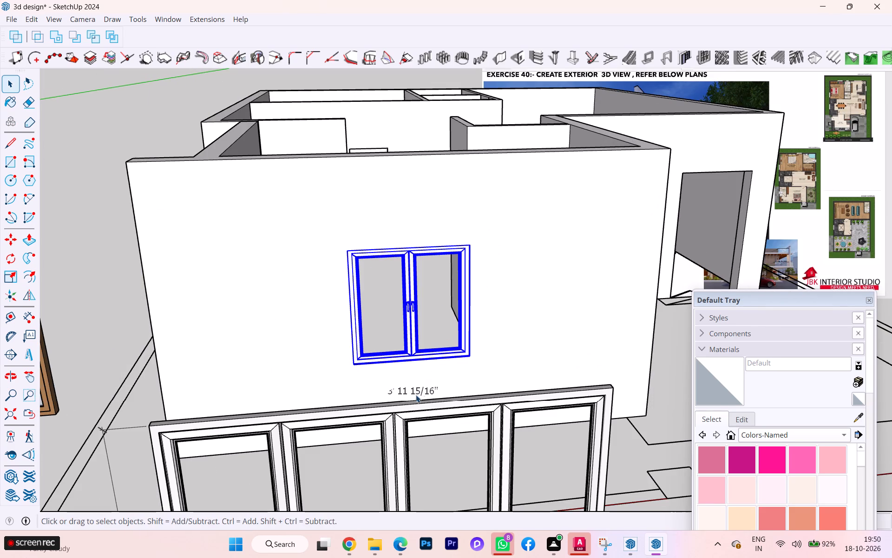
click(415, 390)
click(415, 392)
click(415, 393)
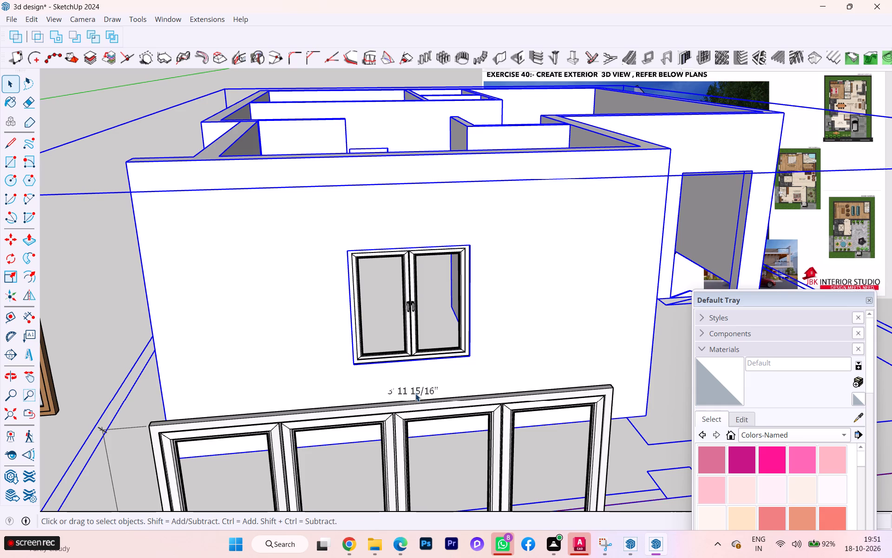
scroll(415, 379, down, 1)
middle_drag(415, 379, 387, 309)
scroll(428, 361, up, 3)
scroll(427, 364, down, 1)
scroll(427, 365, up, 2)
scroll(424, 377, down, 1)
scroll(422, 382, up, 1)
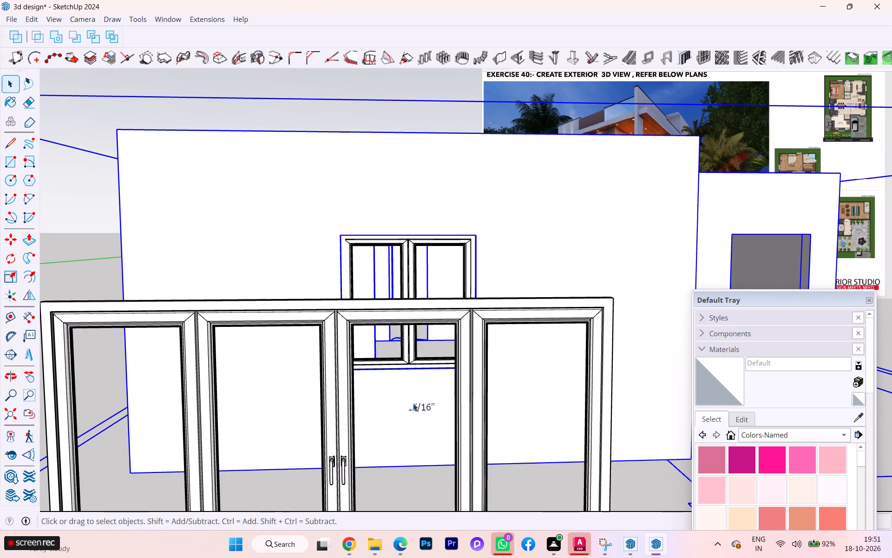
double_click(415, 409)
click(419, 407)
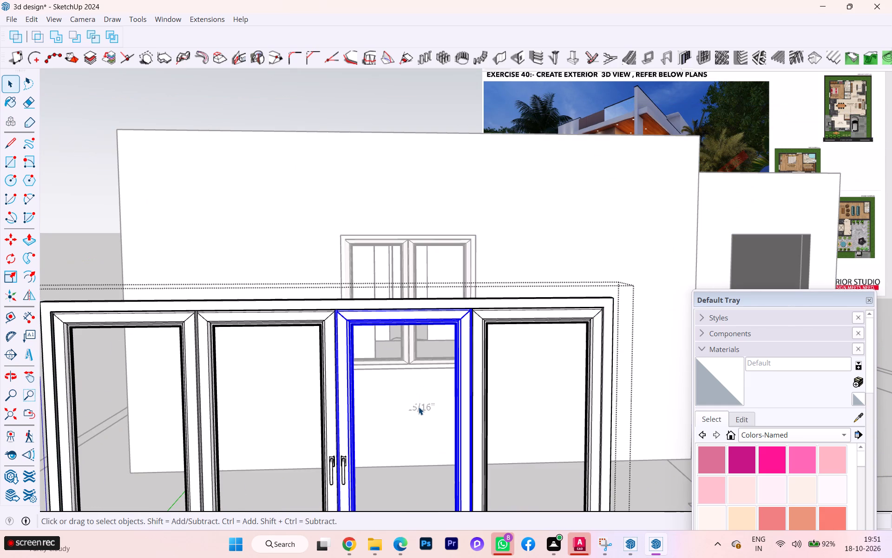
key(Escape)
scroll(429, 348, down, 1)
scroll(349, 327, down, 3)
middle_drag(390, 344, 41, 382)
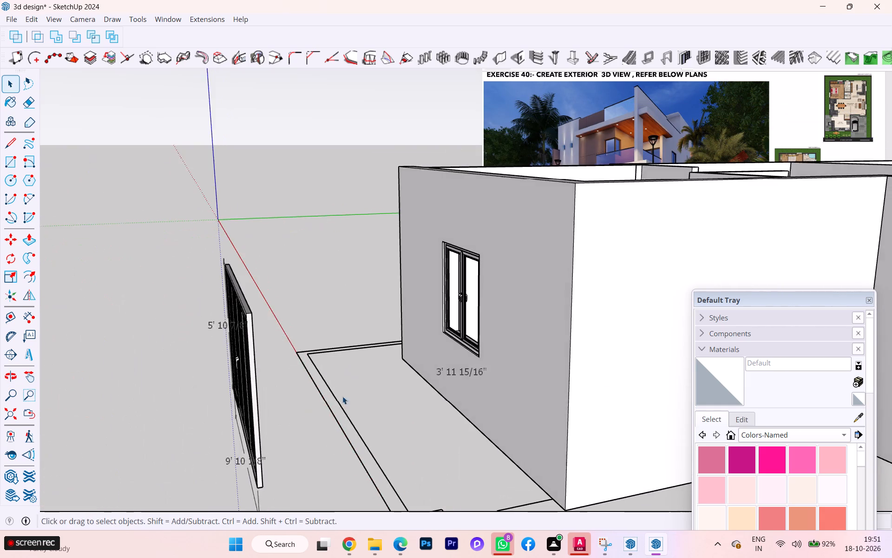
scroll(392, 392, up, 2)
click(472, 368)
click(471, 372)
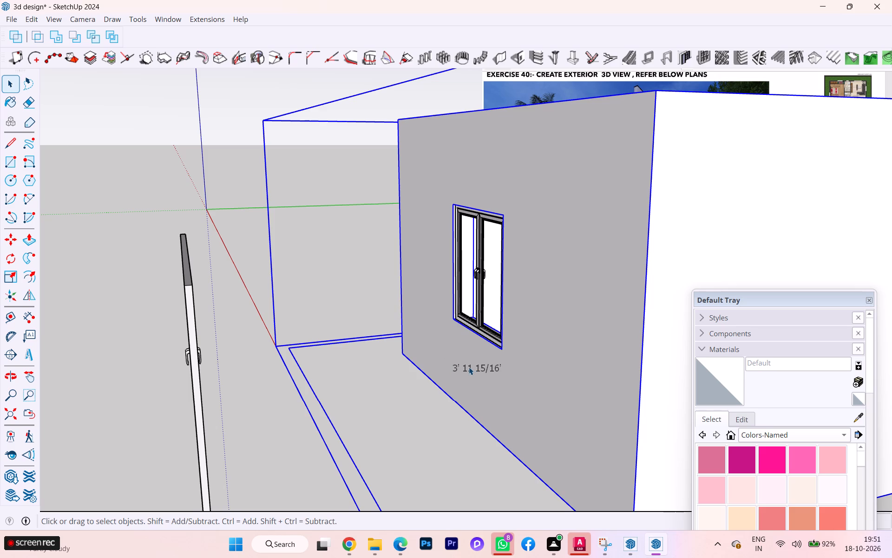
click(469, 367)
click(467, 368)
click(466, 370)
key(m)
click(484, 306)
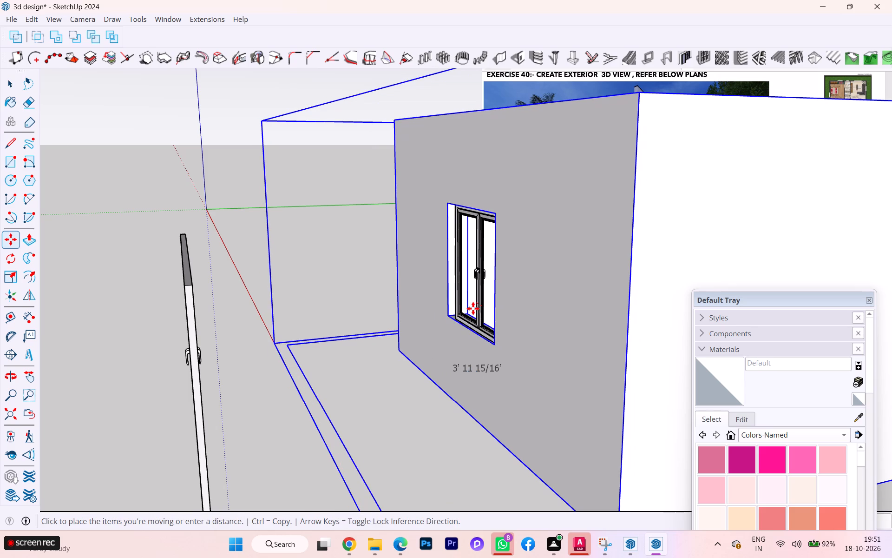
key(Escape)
Move the two-panel window outward from the front wall opening, bringing its width dimension clear of the wall.
key(space)
click(478, 286)
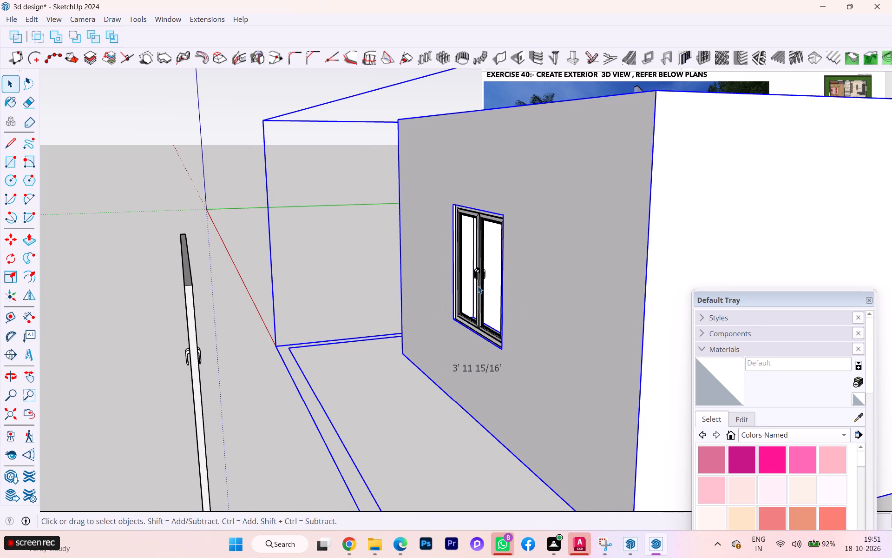
key(m)
click(481, 299)
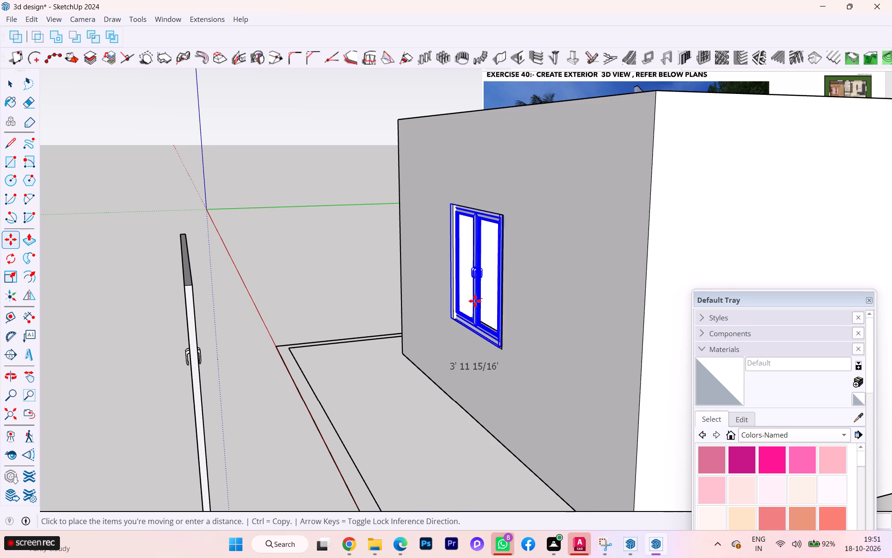
click(460, 307)
key(Escape)
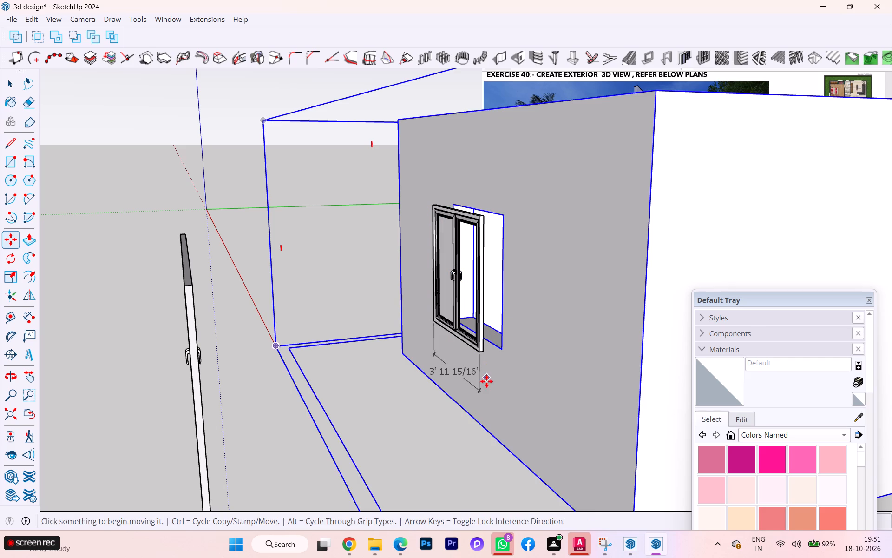
Delete the width dimension below the two-panel window.
key(space)
click(458, 372)
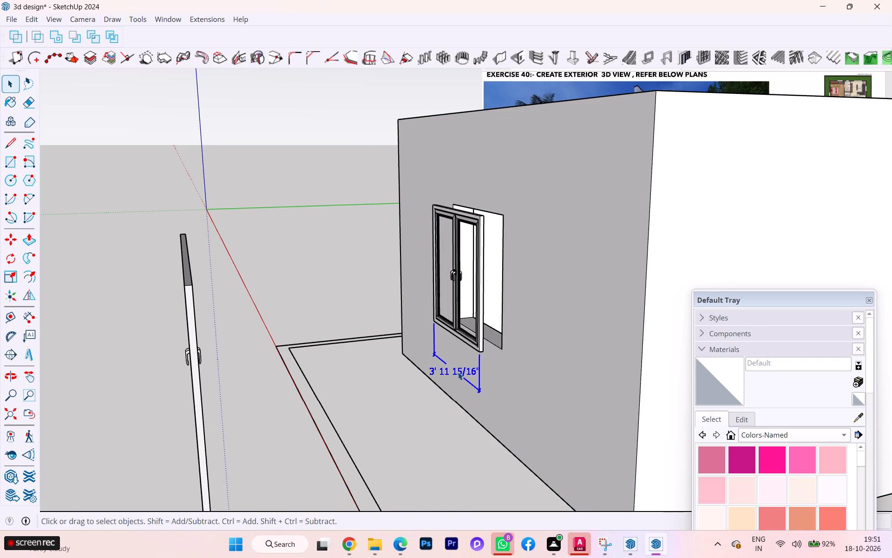
key(Delete)
Move the two-panel window by its lower-right frame corner onto the lower-right corner of the front wall opening.
scroll(481, 346, up, 3)
click(481, 342)
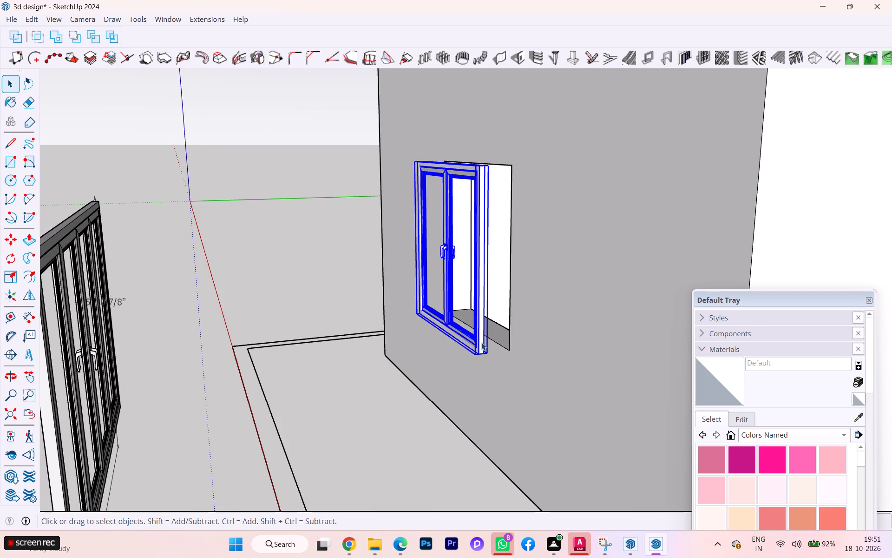
key(m)
key(Return)
scroll(486, 338, up, 3)
scroll(487, 337, down, 1)
scroll(487, 337, up, 2)
scroll(492, 345, down, 1)
scroll(491, 346, up, 8)
scroll(475, 365, down, 1)
scroll(475, 365, up, 3)
click(466, 374)
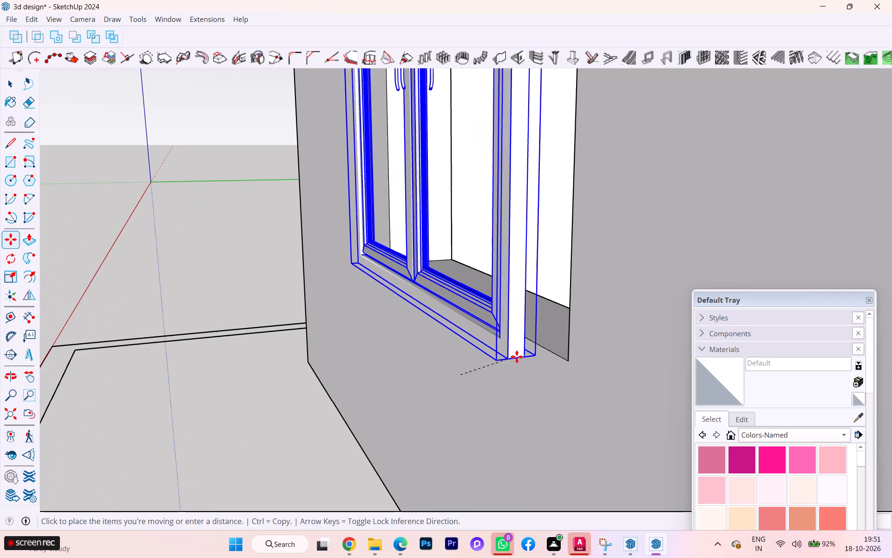
click(570, 359)
key(space)
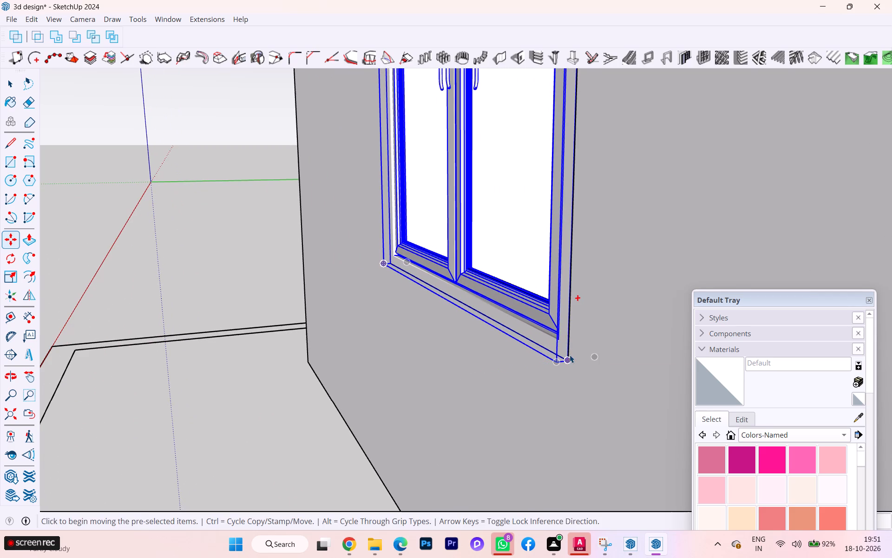
Inspect the fit of the two-panel window in the front wall opening from outside, above and both sides.
click(291, 372)
scroll(317, 340, down, 7)
scroll(380, 334, down, 1)
middle_drag(380, 334, 414, 332)
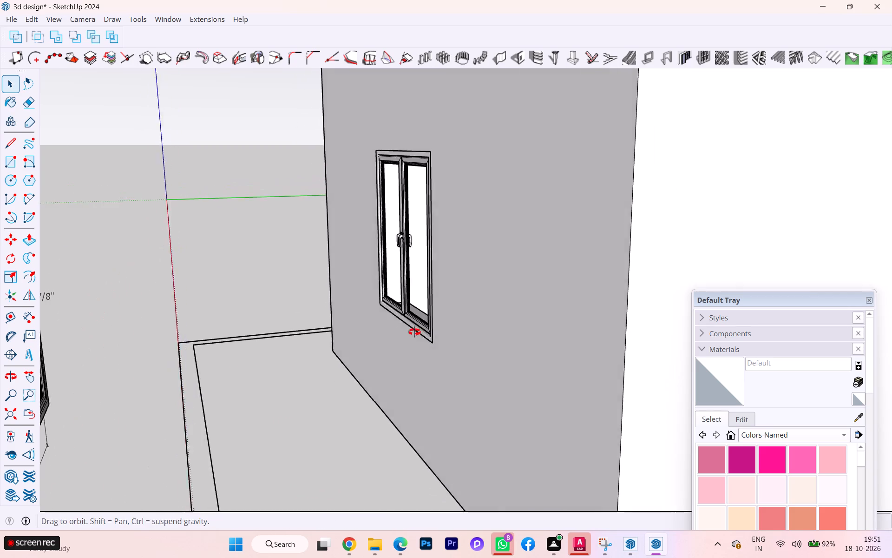
middle_drag(414, 332, 680, 366)
scroll(670, 297, down, 2)
scroll(669, 292, up, 1)
scroll(669, 285, down, 1)
scroll(669, 280, up, 1)
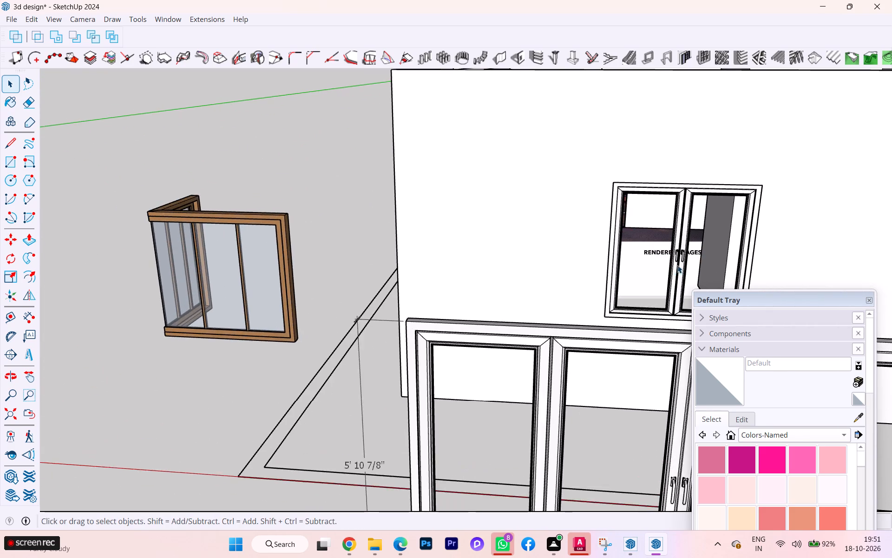
scroll(685, 257, up, 1)
scroll(685, 257, down, 1)
scroll(686, 256, up, 3)
scroll(686, 256, down, 1)
scroll(686, 256, up, 10)
scroll(663, 268, down, 2)
scroll(659, 269, up, 4)
scroll(638, 274, down, 9)
scroll(513, 301, up, 5)
scroll(508, 301, down, 3)
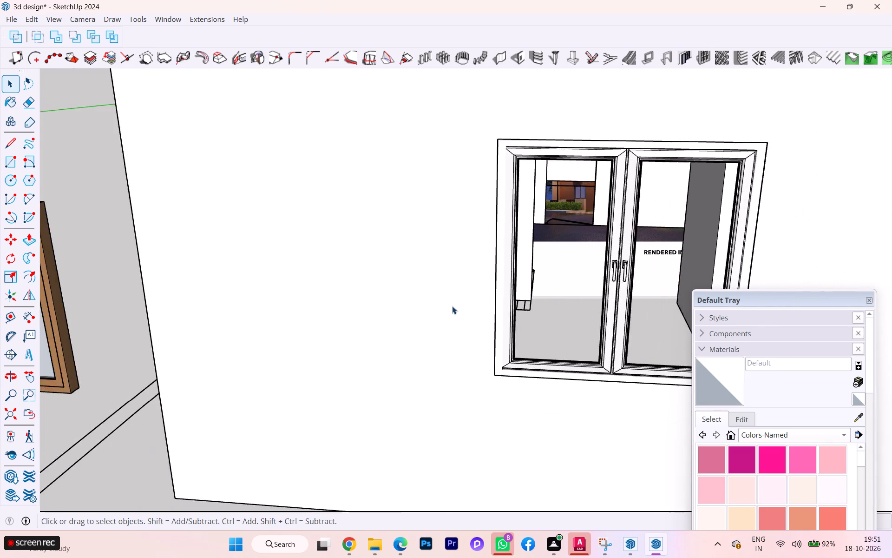
scroll(452, 306, down, 2)
scroll(452, 305, up, 4)
scroll(452, 305, down, 1)
scroll(452, 305, up, 1)
scroll(452, 306, down, 2)
scroll(452, 306, up, 3)
scroll(452, 306, down, 2)
scroll(452, 306, up, 1)
scroll(453, 304, down, 5)
scroll(467, 305, up, 2)
scroll(496, 306, down, 2)
middle_drag(582, 306, 254, 315)
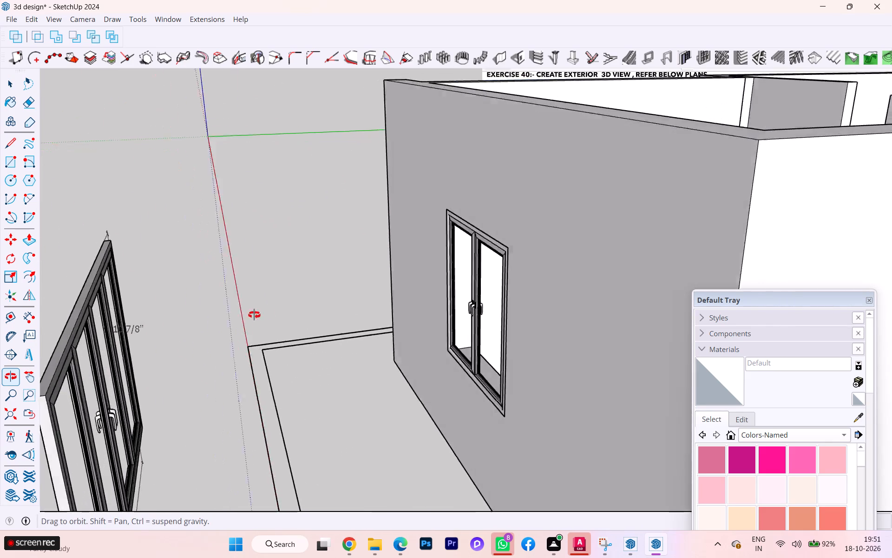
middle_drag(254, 315, 254, 315)
middle_drag(578, 294, 486, 430)
scroll(578, 294, down, 1)
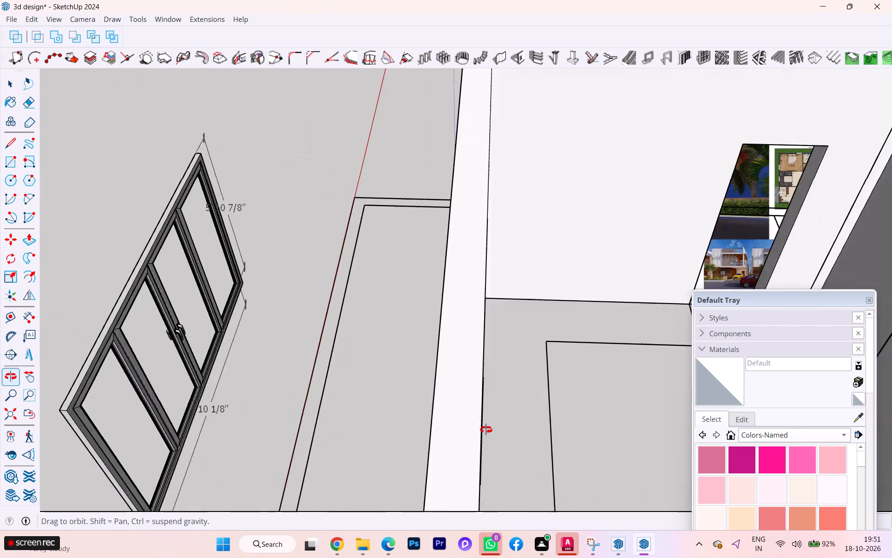
middle_drag(486, 430, 890, 393)
scroll(589, 349, down, 1)
middle_drag(588, 348, 638, 275)
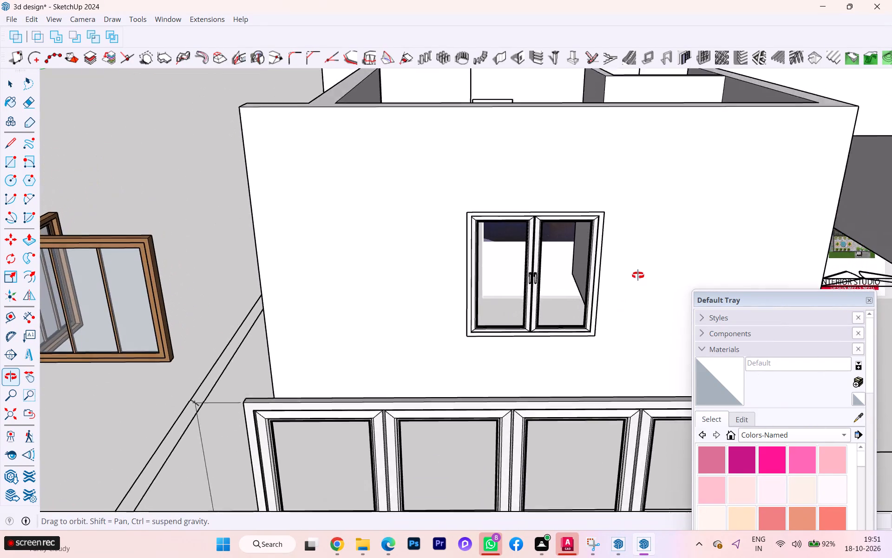
middle_drag(638, 275, 619, 246)
scroll(423, 332, down, 6)
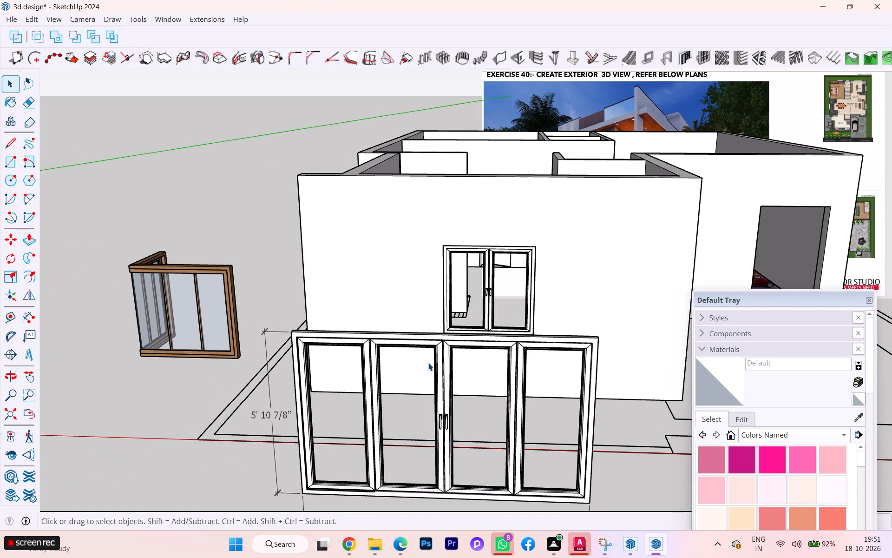
Delete the spare four-panel window standing in front of the front wall.
click(446, 341)
key(Delete)
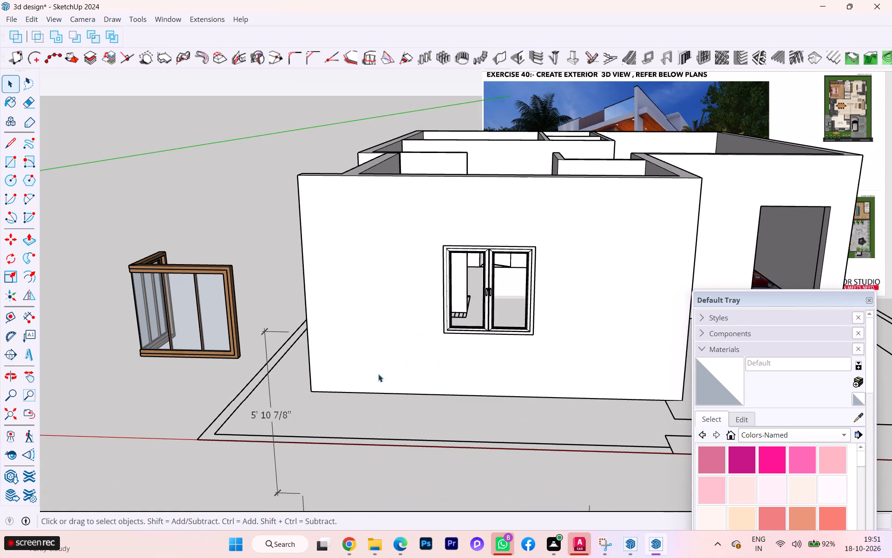
Delete the leftover height and width dimensions of the removed four-panel window in front of the house.
click(272, 392)
click(270, 396)
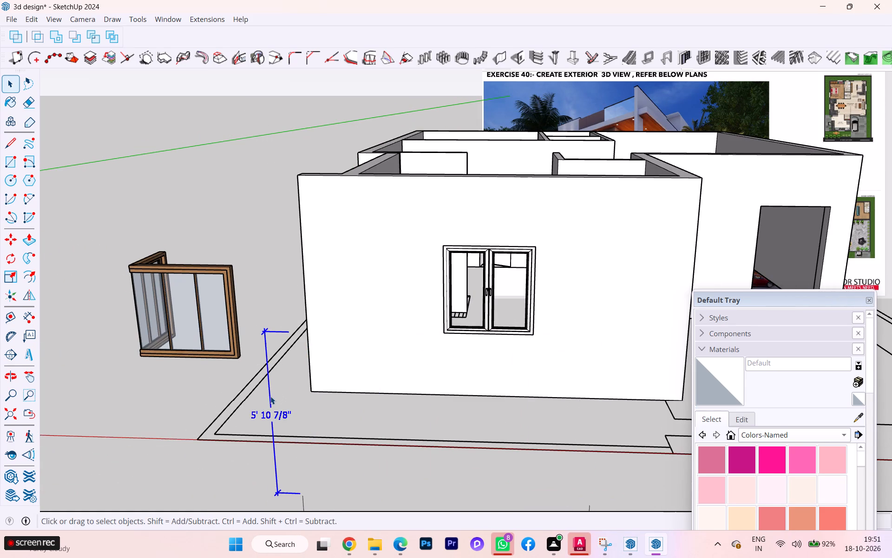
key(Delete)
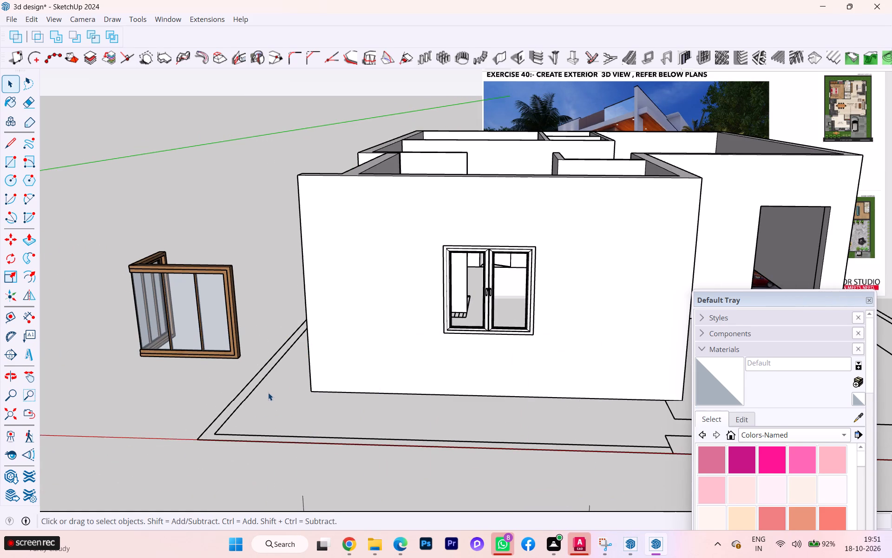
scroll(268, 393, down, 5)
scroll(390, 492, up, 1)
click(383, 465)
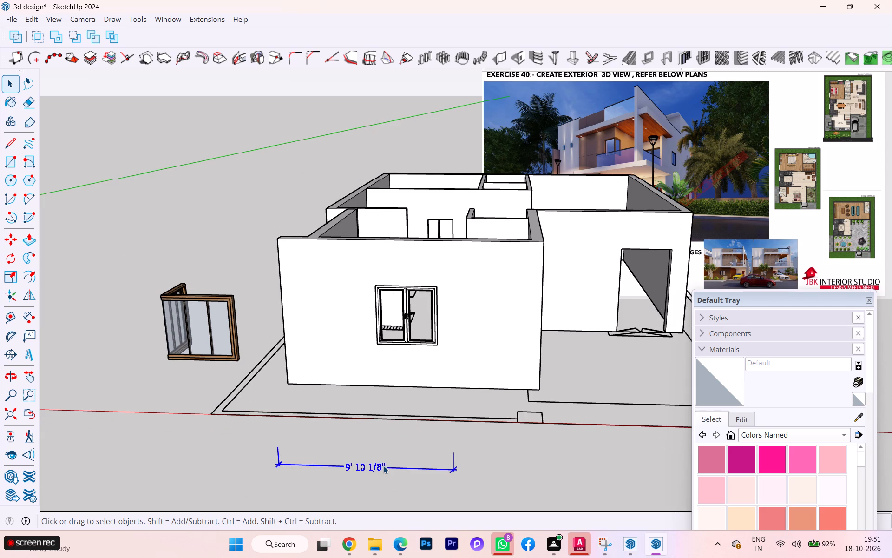
key(Delete)
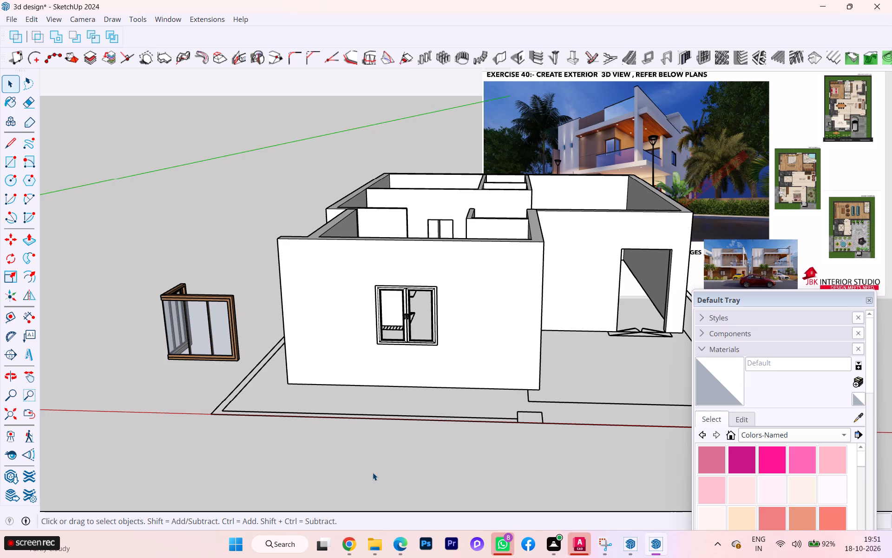
Examine how deep the two-panel window sits within the front wall's thickness, from both the outer and inner sides.
scroll(368, 293, up, 4)
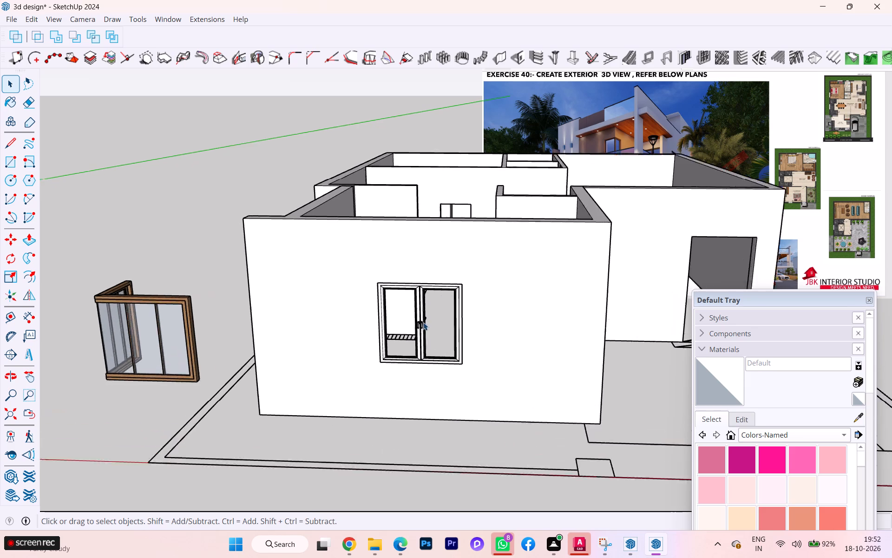
scroll(423, 322, up, 2)
scroll(425, 322, down, 3)
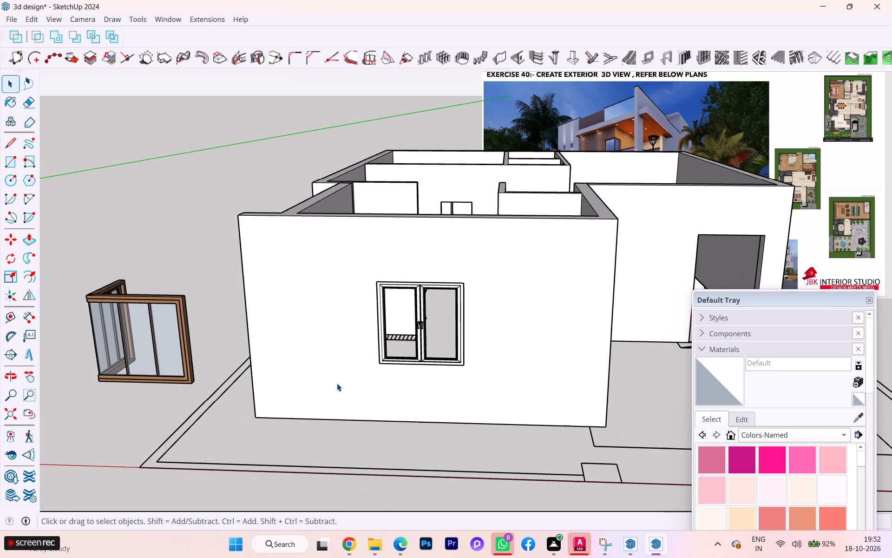
scroll(321, 386, down, 4)
scroll(303, 410, up, 2)
scroll(297, 417, down, 3)
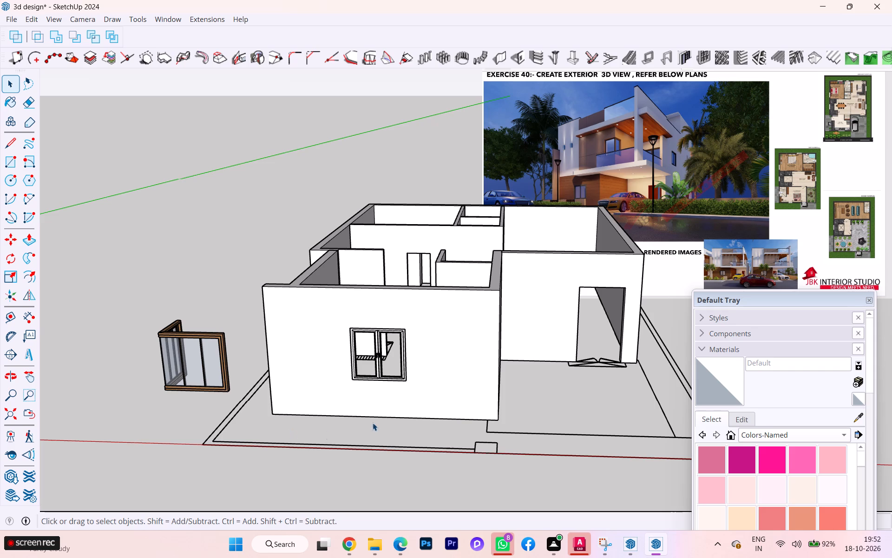
scroll(377, 385, up, 4)
middle_drag(323, 398, 561, 408)
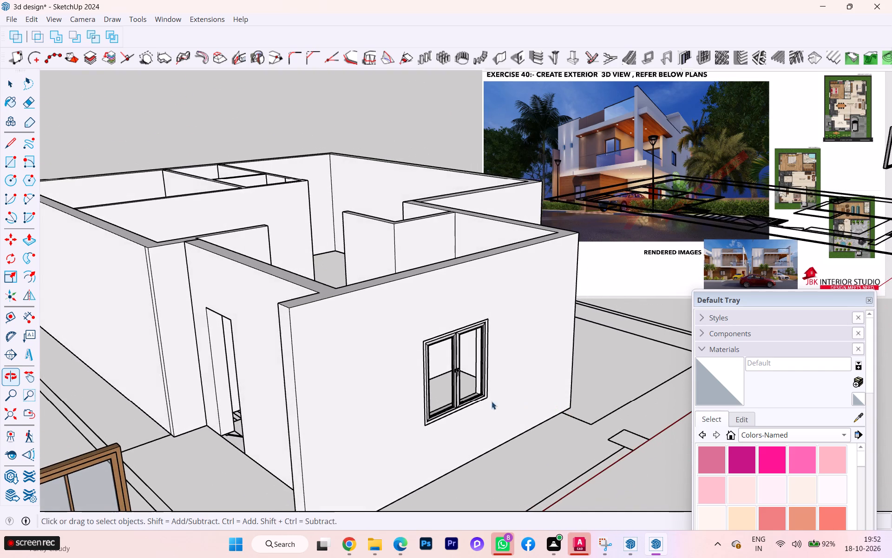
scroll(472, 399, up, 10)
middle_drag(462, 411, 569, 484)
scroll(464, 413, down, 1)
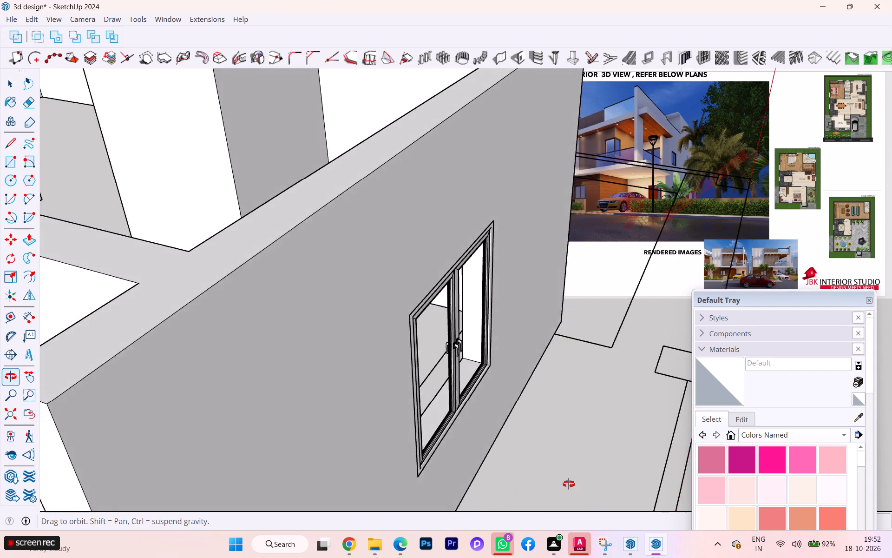
middle_drag(569, 484, 682, 484)
scroll(644, 461, up, 1)
middle_drag(439, 433, 658, 431)
scroll(657, 431, down, 1)
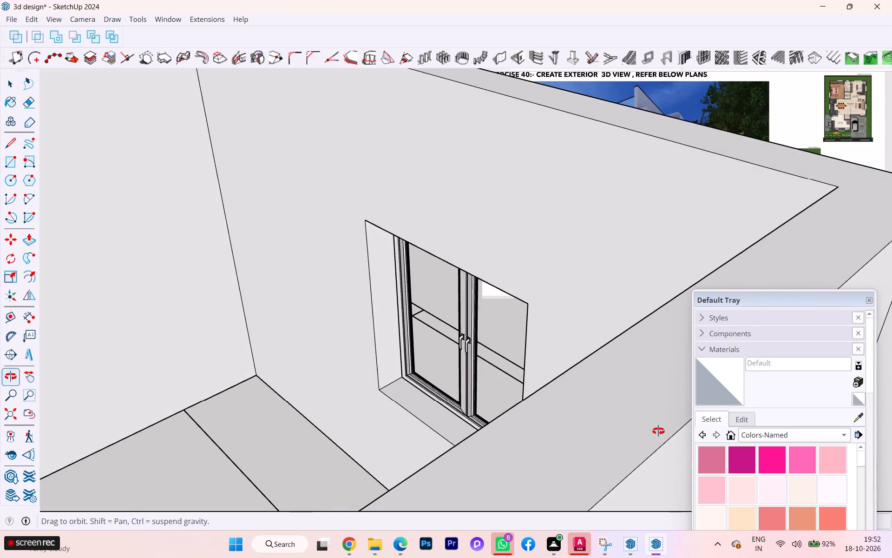
middle_drag(658, 431, 156, 455)
Move the two-panel window inward by its lower-left frame corner to about halfway through the front wall opening's depth.
scroll(405, 390, up, 8)
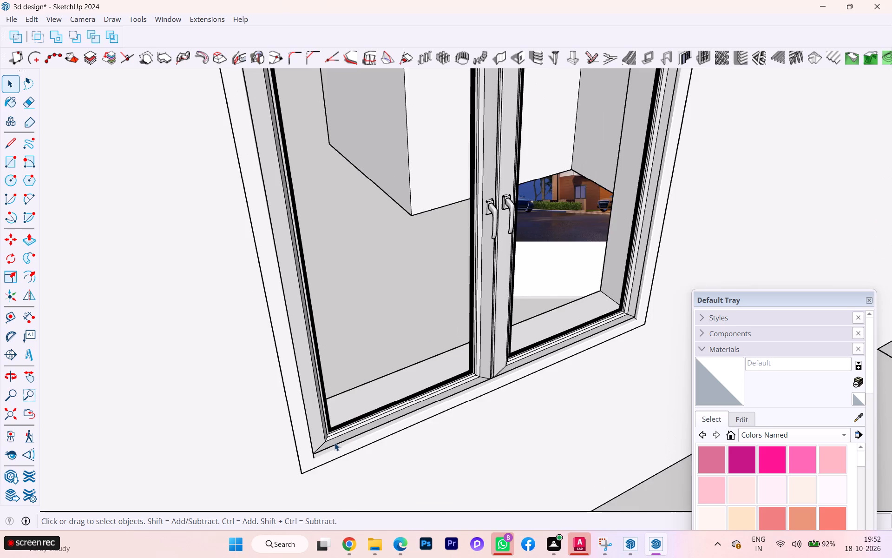
scroll(331, 444, up, 2)
scroll(329, 445, down, 1)
scroll(329, 445, up, 5)
scroll(328, 446, down, 1)
key(m)
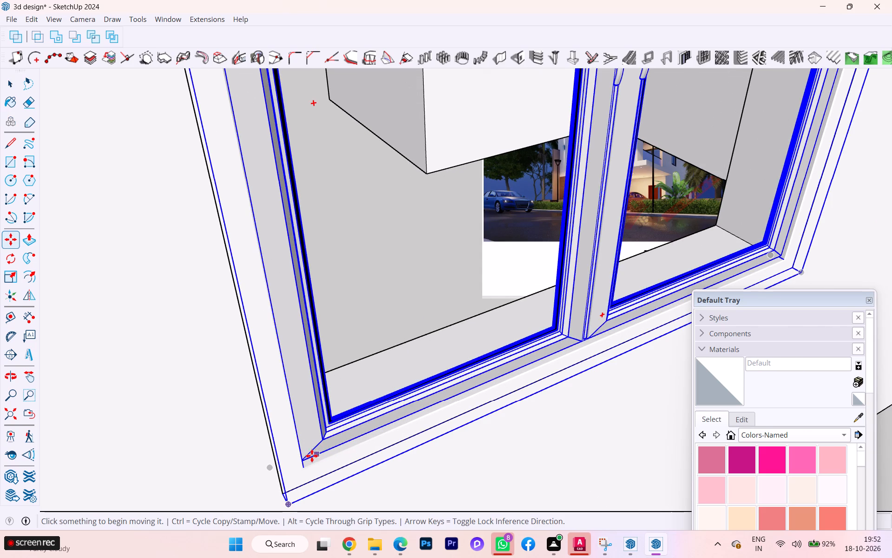
click(302, 461)
scroll(295, 431, up, 2)
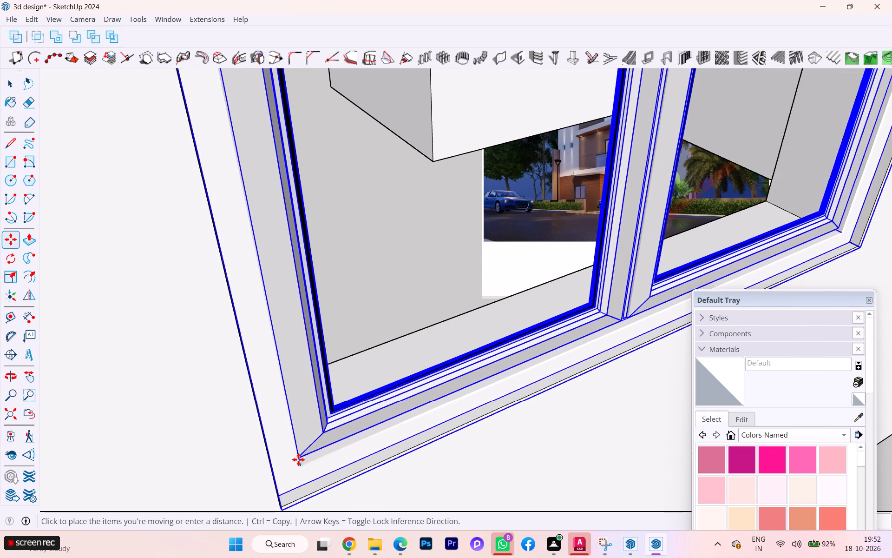
key(Escape)
middle_drag(291, 447, 208, 434)
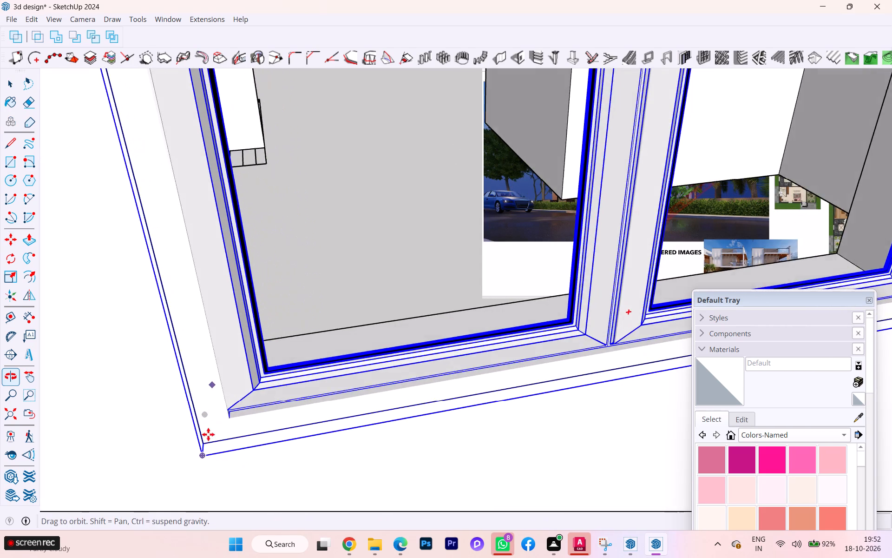
middle_drag(208, 434, 208, 433)
scroll(207, 447, up, 1)
scroll(207, 447, down, 1)
scroll(207, 447, up, 4)
scroll(208, 443, down, 1)
click(202, 445)
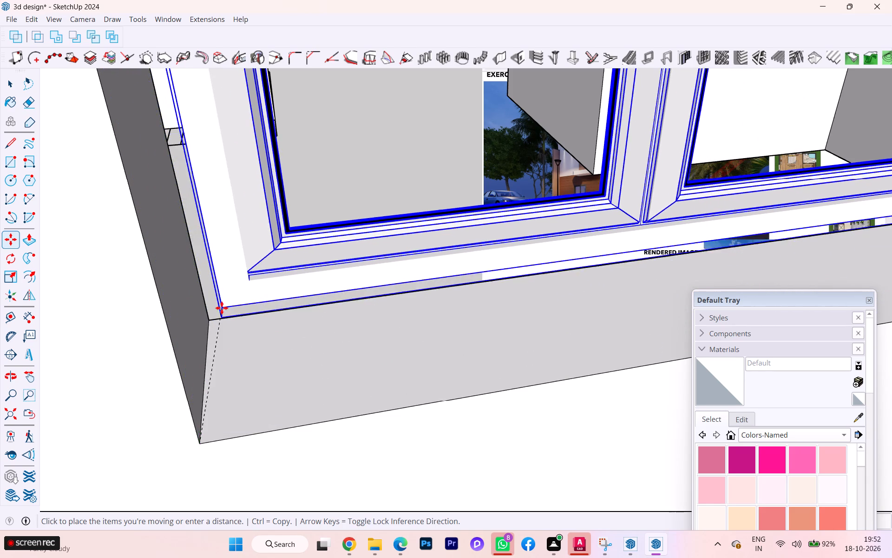
click(207, 380)
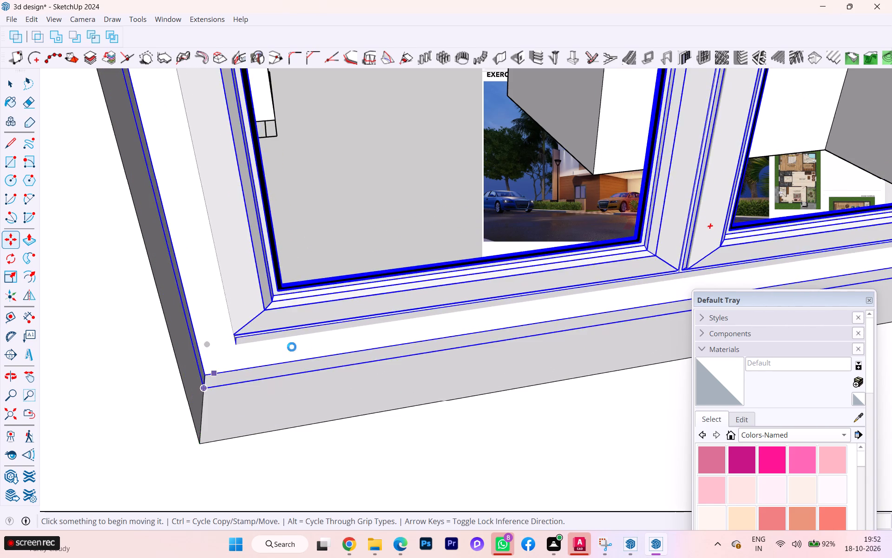
scroll(306, 344, down, 3)
scroll(344, 369, down, 2)
scroll(355, 373, up, 3)
scroll(358, 374, down, 10)
key(space)
Review the recessed front window and the whole ground-floor wall model against the rendered reference image.
scroll(505, 326, down, 2)
scroll(505, 326, up, 1)
scroll(505, 326, down, 1)
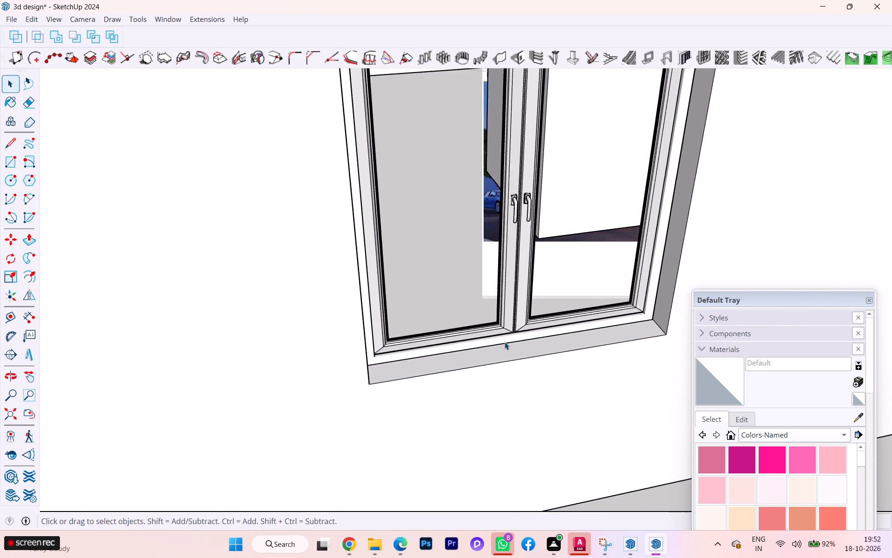
scroll(505, 342, down, 1)
scroll(505, 342, up, 2)
scroll(505, 343, down, 2)
scroll(505, 345, up, 1)
scroll(506, 349, down, 12)
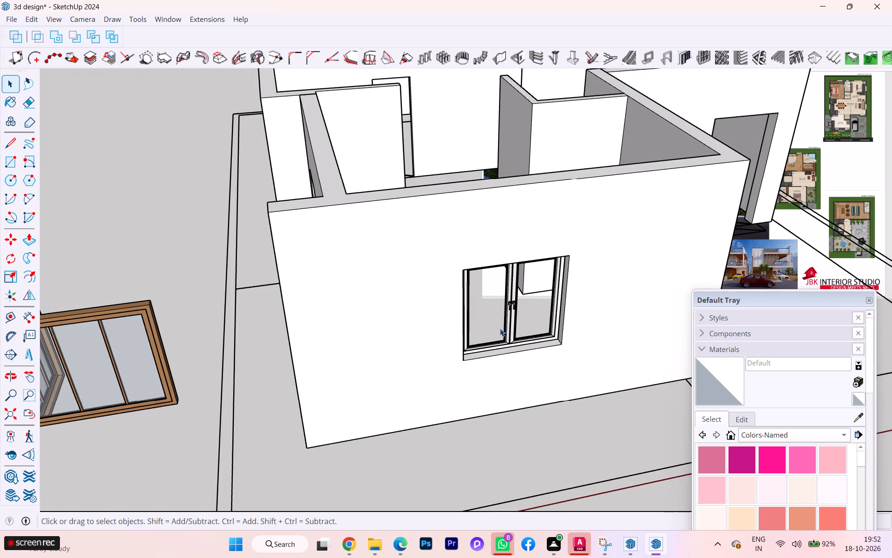
middle_drag(488, 328, 426, 336)
scroll(426, 336, down, 3)
scroll(169, 381, up, 1)
scroll(169, 381, down, 1)
scroll(177, 379, up, 1)
scroll(370, 387, down, 6)
scroll(177, 379, down, 2)
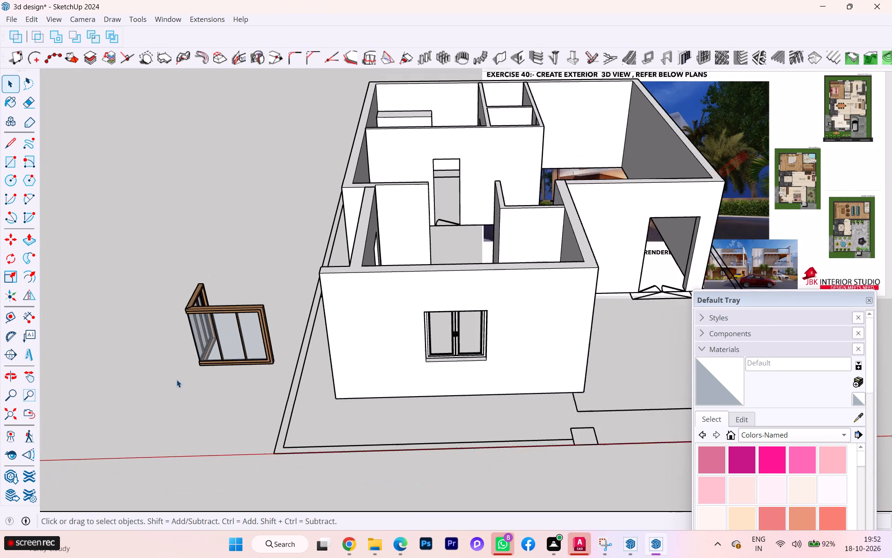
scroll(374, 373, down, 1)
middle_drag(374, 373, 525, 356)
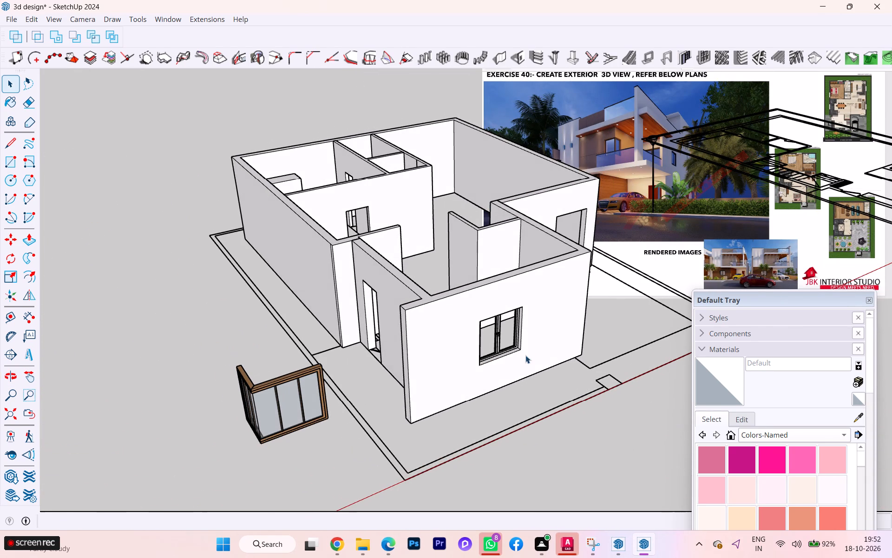
scroll(448, 355, down, 1)
scroll(448, 355, up, 2)
scroll(448, 355, down, 1)
scroll(448, 355, up, 2)
scroll(390, 361, down, 2)
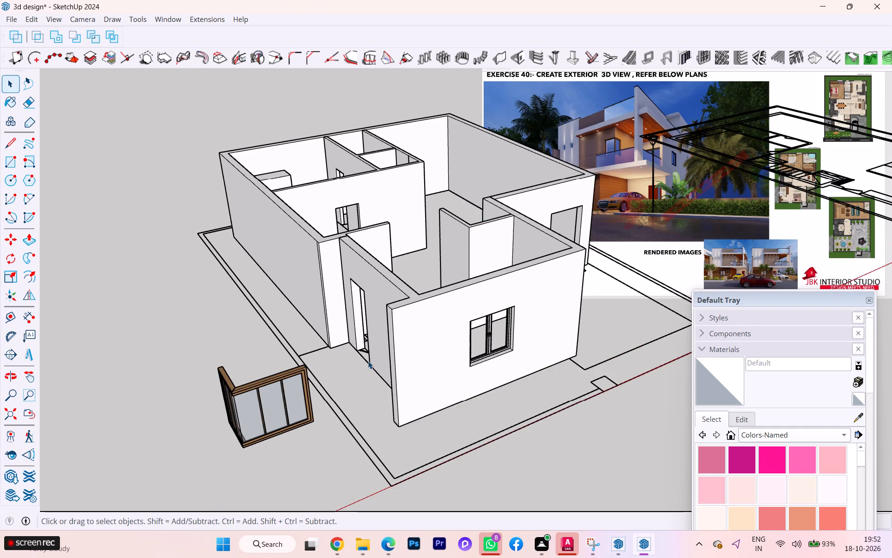
scroll(367, 360, down, 1)
scroll(205, 364, down, 3)
scroll(253, 367, down, 1)
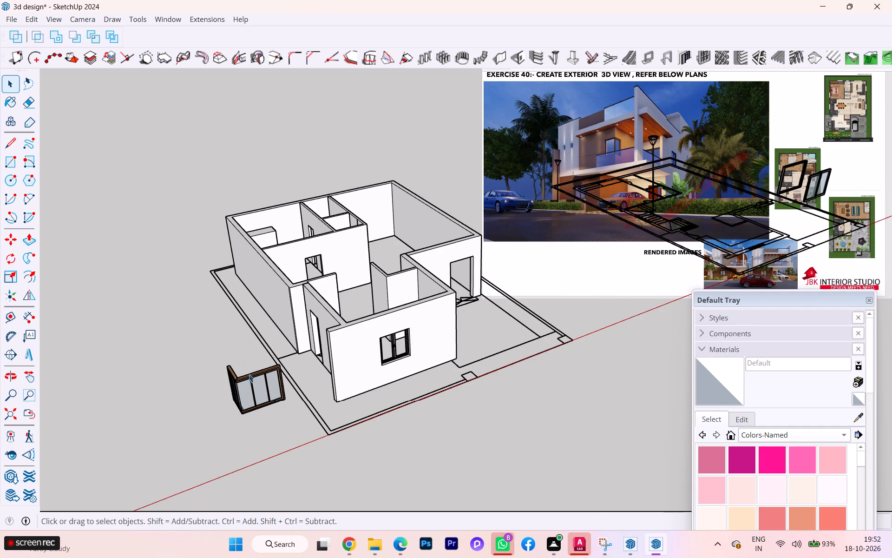
scroll(210, 382, down, 4)
scroll(196, 386, up, 1)
scroll(190, 389, down, 3)
scroll(190, 389, up, 1)
scroll(190, 389, down, 2)
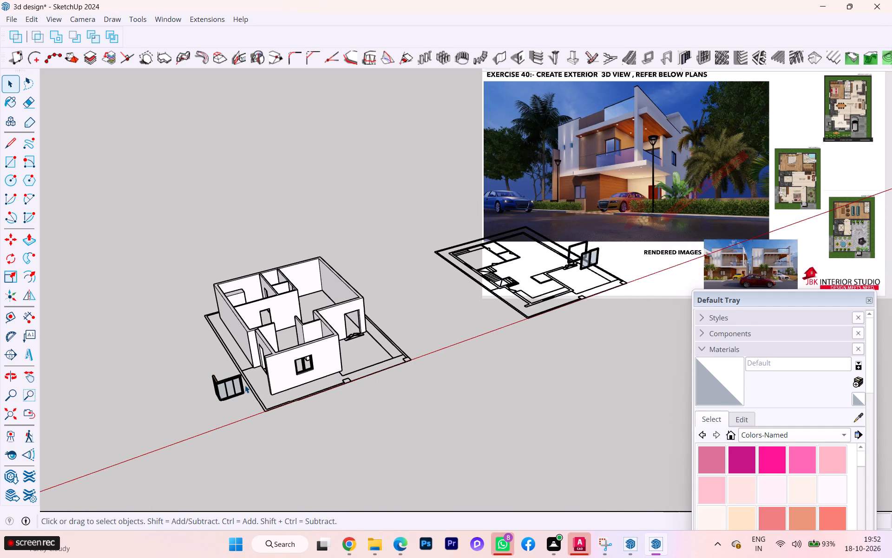
Examine the two-panel glazed sliding window and its separate outer frame standing on the neighbouring floor plan.
scroll(279, 399, down, 1)
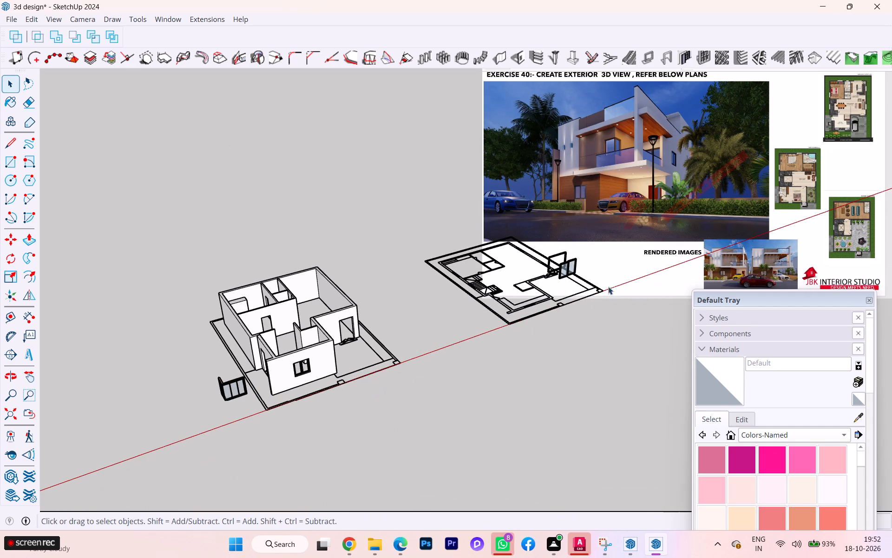
scroll(607, 288, up, 5)
scroll(560, 271, down, 2)
scroll(555, 272, up, 4)
scroll(553, 272, down, 1)
scroll(553, 272, up, 2)
scroll(553, 269, down, 1)
scroll(553, 269, up, 1)
scroll(554, 269, down, 2)
scroll(554, 269, up, 6)
scroll(554, 259, down, 6)
scroll(554, 259, up, 5)
scroll(554, 259, down, 1)
scroll(554, 259, up, 6)
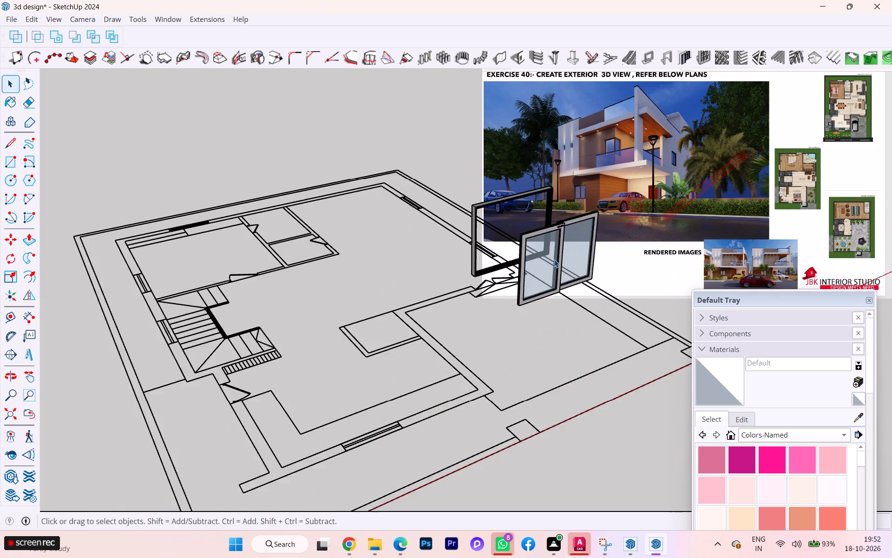
scroll(554, 259, up, 12)
scroll(555, 260, down, 1)
scroll(555, 260, up, 1)
middle_drag(555, 260, 414, 279)
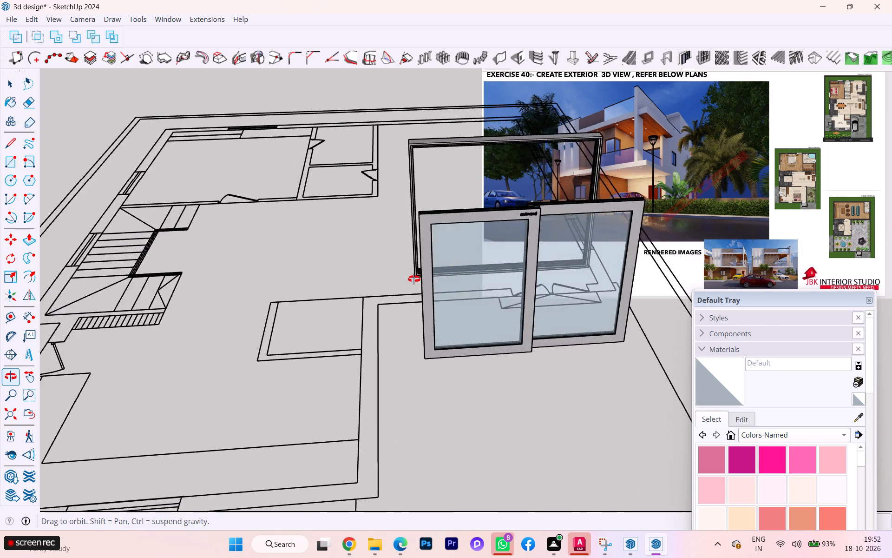
middle_drag(414, 279, 316, 282)
scroll(515, 266, up, 12)
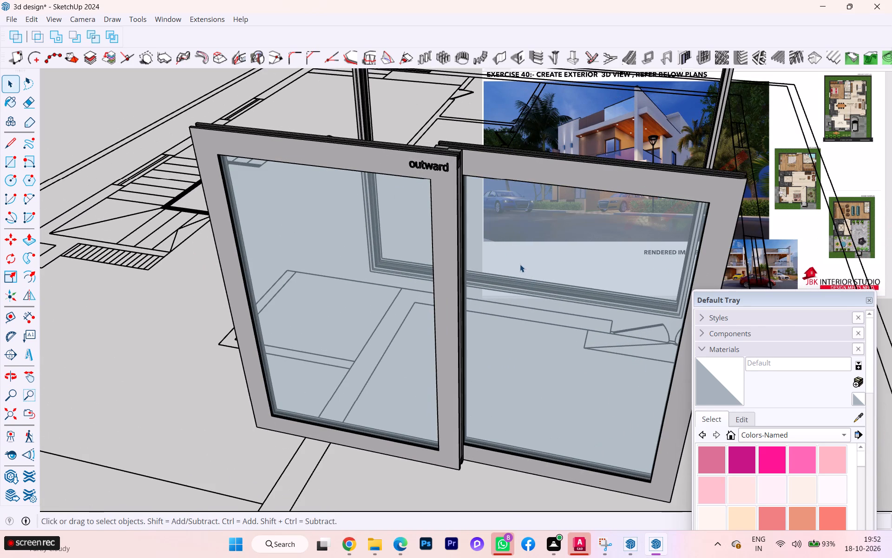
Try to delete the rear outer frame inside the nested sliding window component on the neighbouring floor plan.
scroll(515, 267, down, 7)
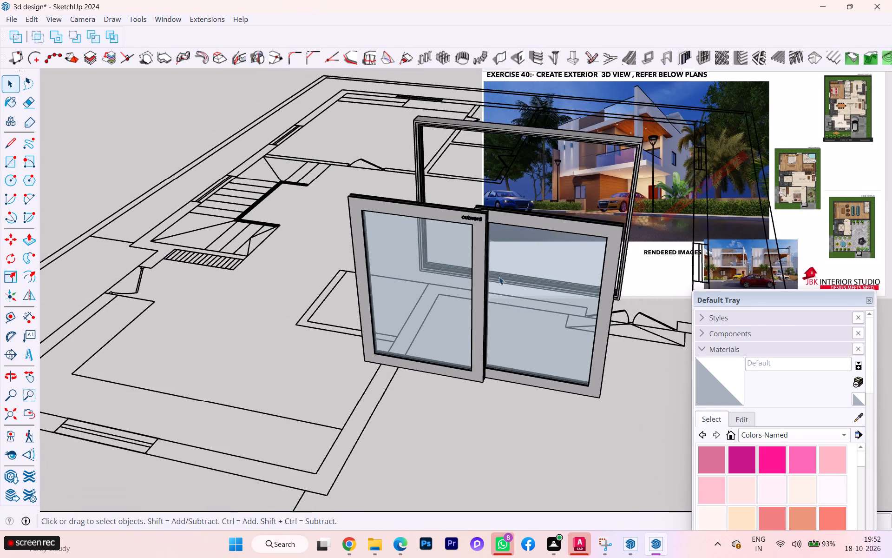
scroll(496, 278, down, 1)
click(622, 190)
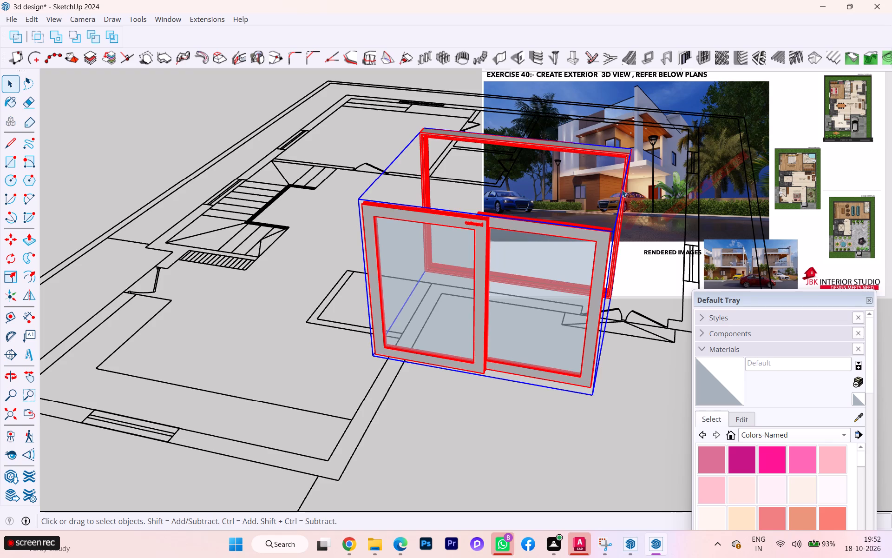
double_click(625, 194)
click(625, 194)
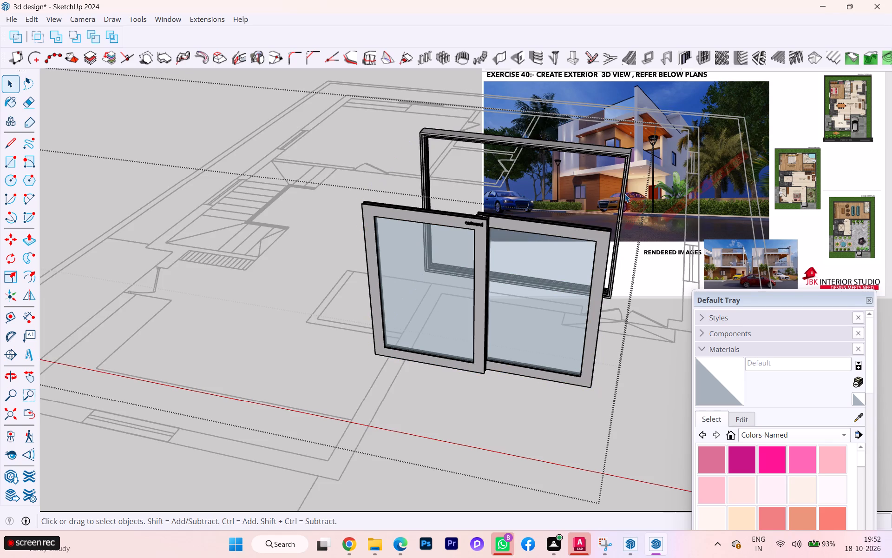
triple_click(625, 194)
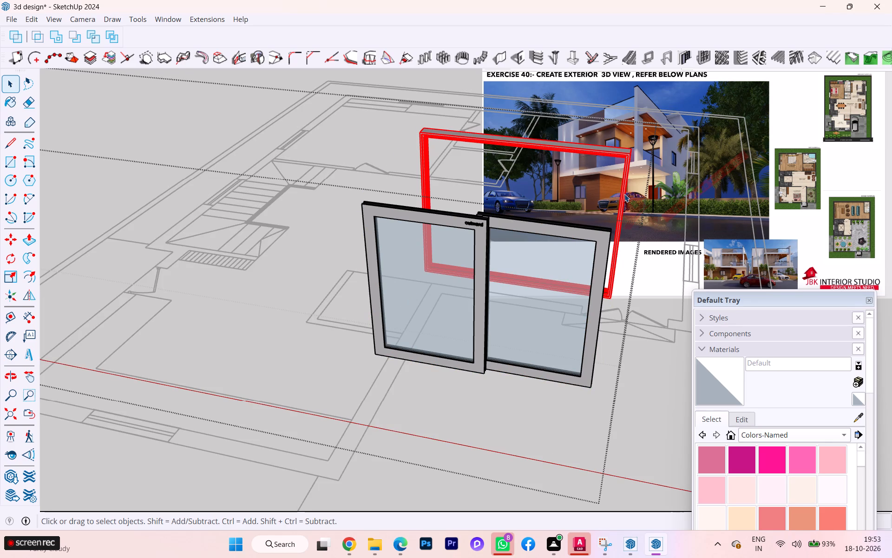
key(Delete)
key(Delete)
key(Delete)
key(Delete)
Leave the frame's editing level and explode the nested sliding window component inside its parent component.
click(616, 229)
click(635, 392)
right_click(564, 327)
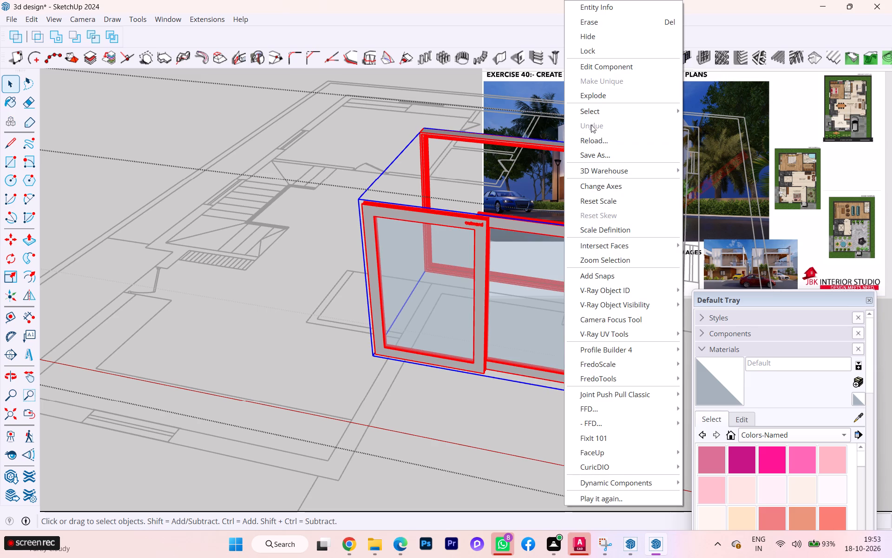
click(588, 92)
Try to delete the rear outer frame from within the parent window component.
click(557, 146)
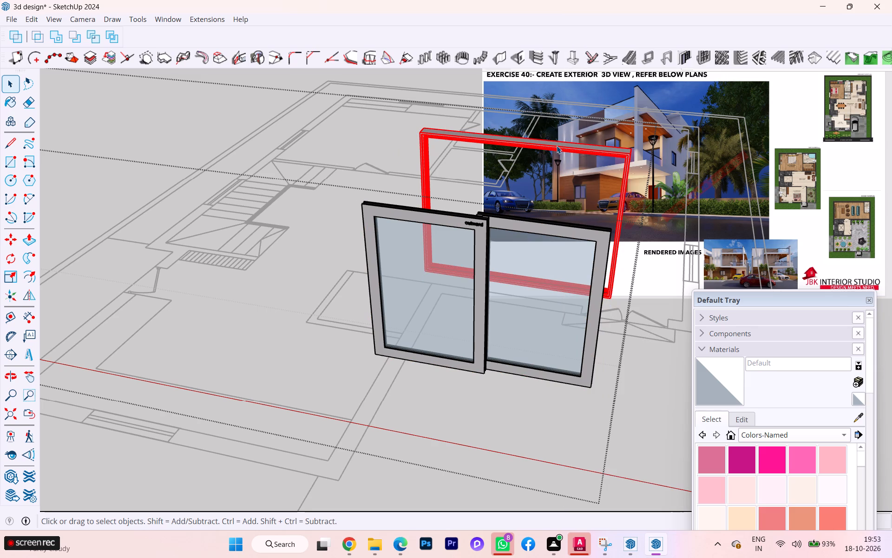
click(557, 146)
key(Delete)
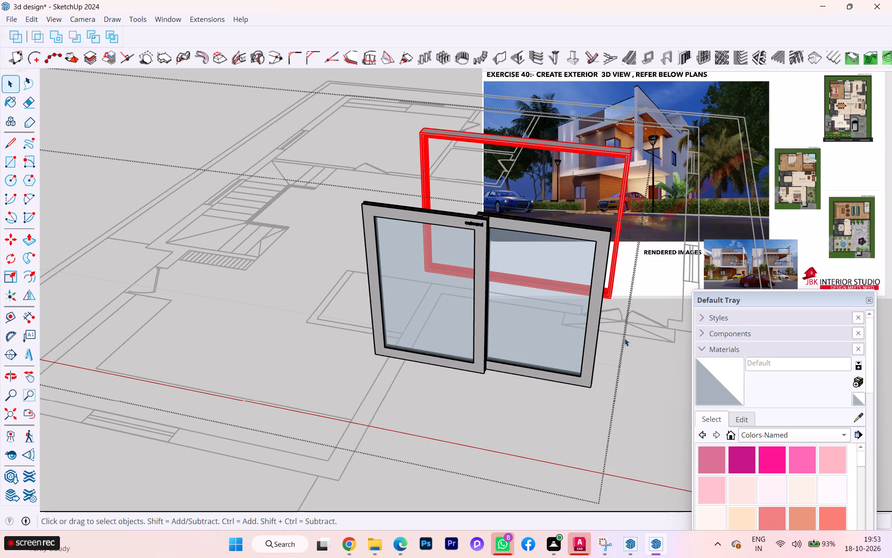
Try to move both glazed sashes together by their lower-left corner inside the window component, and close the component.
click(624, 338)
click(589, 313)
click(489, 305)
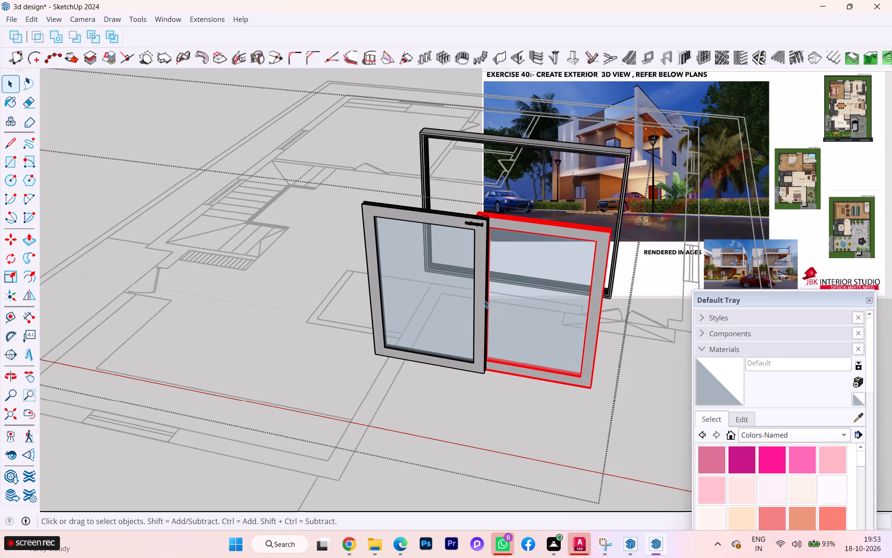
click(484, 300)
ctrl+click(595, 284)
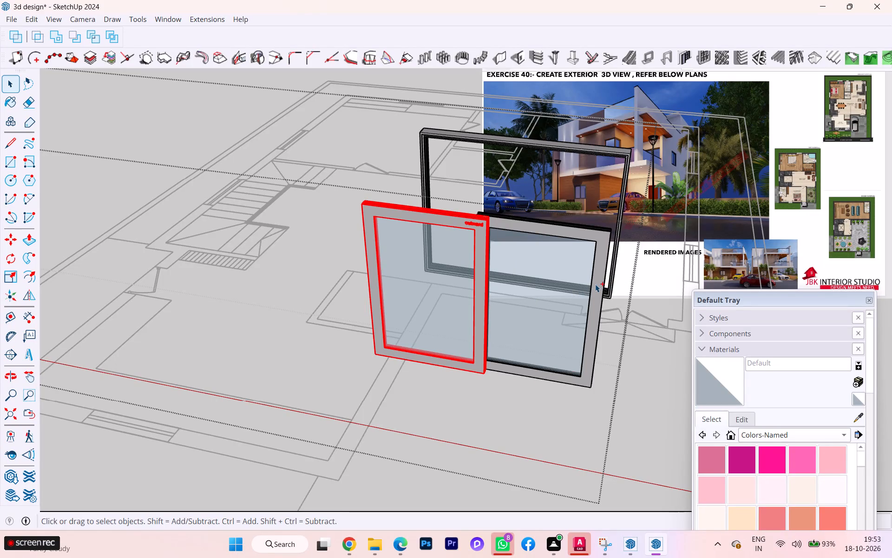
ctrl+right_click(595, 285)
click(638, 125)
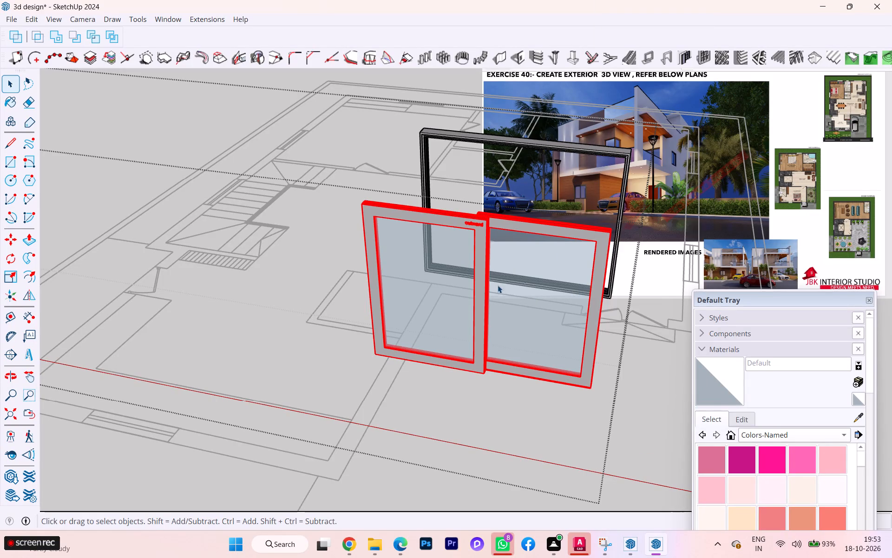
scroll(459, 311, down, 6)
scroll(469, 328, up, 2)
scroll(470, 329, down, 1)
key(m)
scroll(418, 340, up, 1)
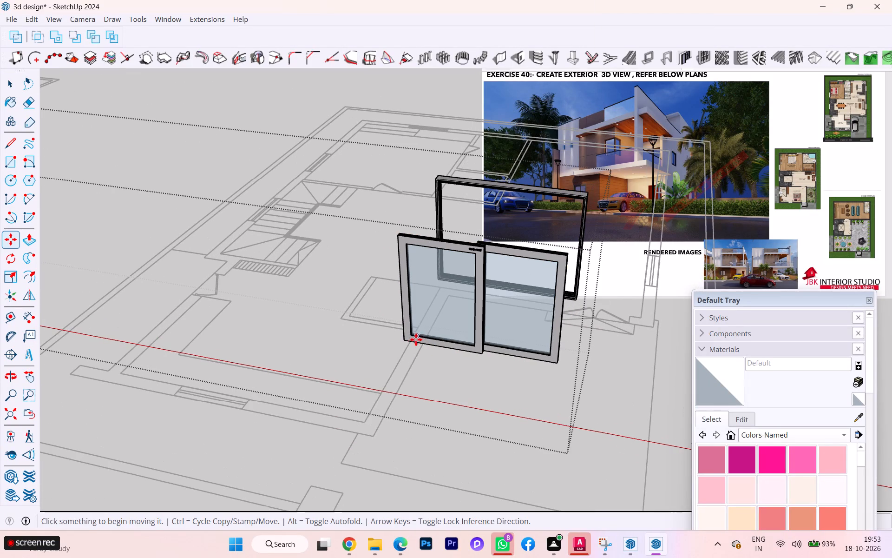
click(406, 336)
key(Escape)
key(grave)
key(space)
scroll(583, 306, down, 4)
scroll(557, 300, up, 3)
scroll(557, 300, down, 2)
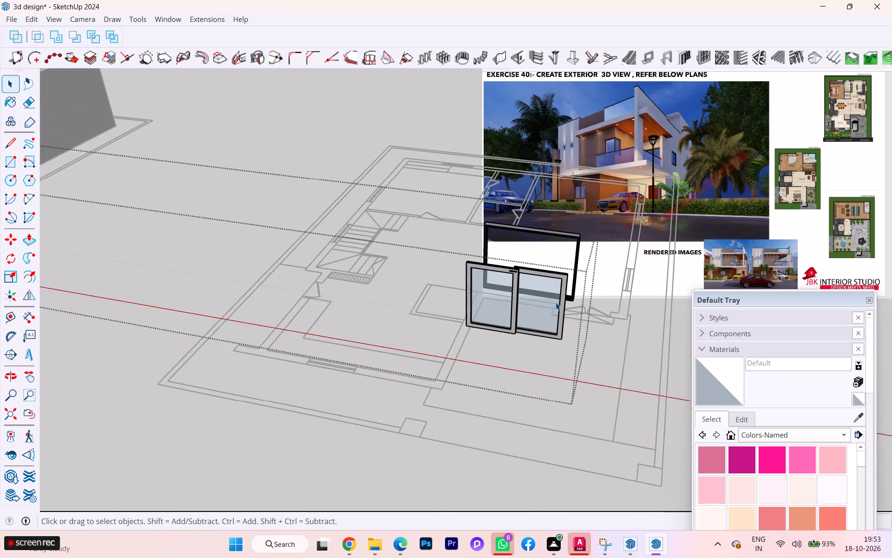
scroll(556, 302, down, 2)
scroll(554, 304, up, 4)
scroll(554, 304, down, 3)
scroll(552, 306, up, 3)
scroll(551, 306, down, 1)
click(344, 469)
Explode the whole sliding window component on the neighbouring floor plan into separate sashes and outer frame.
click(496, 315)
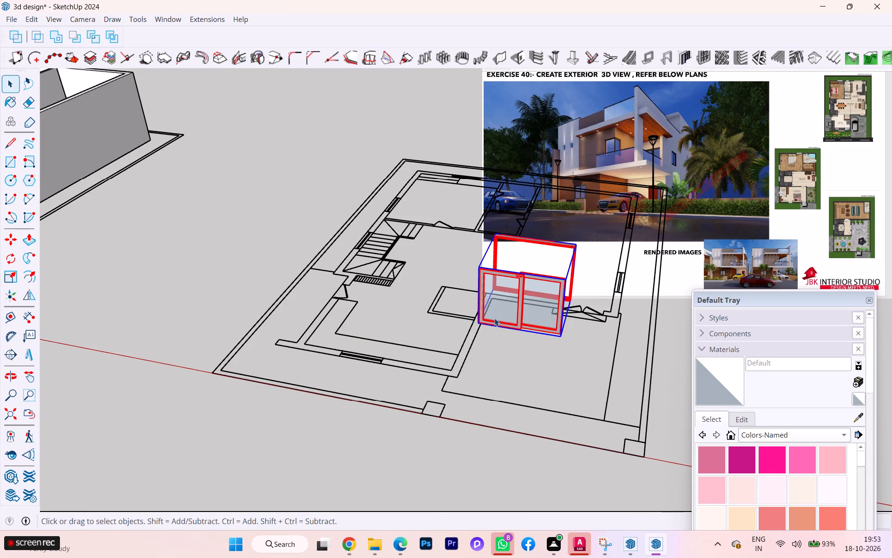
scroll(505, 315, up, 3)
scroll(564, 309, down, 4)
middle_drag(565, 309, 422, 320)
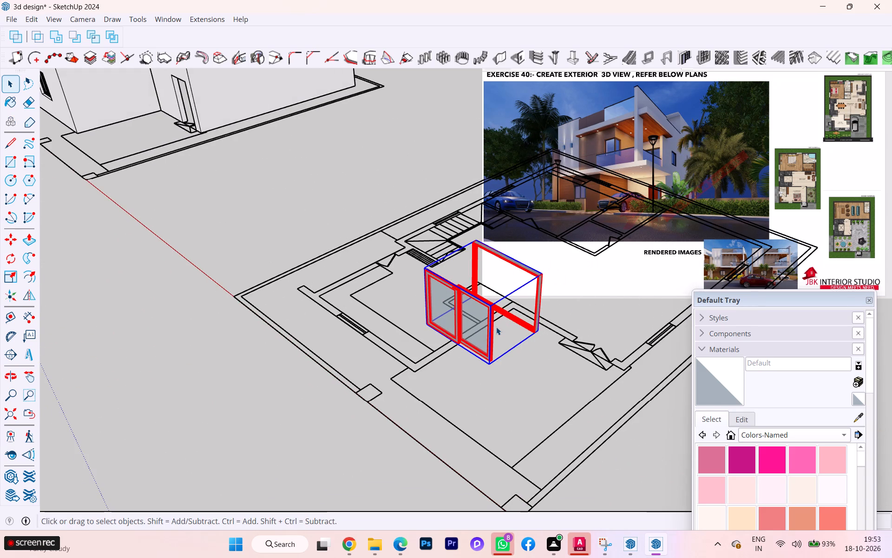
right_click(491, 339)
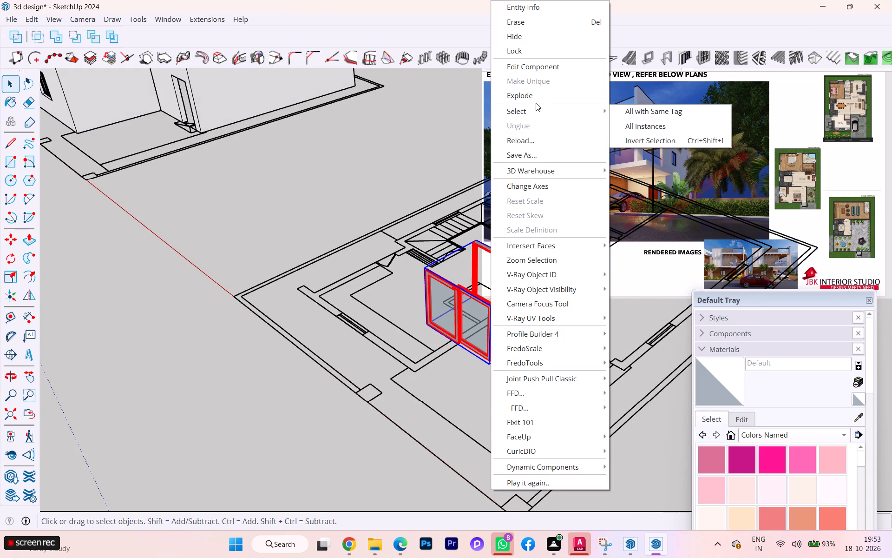
click(533, 99)
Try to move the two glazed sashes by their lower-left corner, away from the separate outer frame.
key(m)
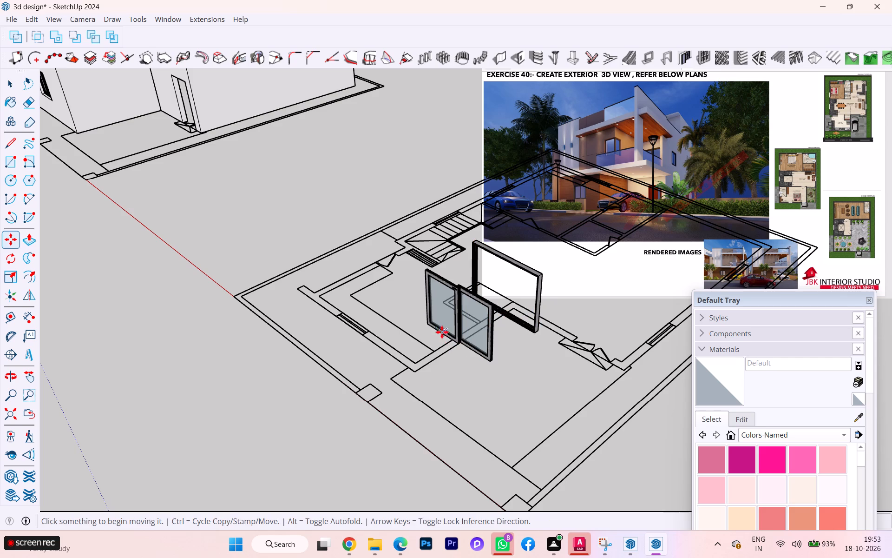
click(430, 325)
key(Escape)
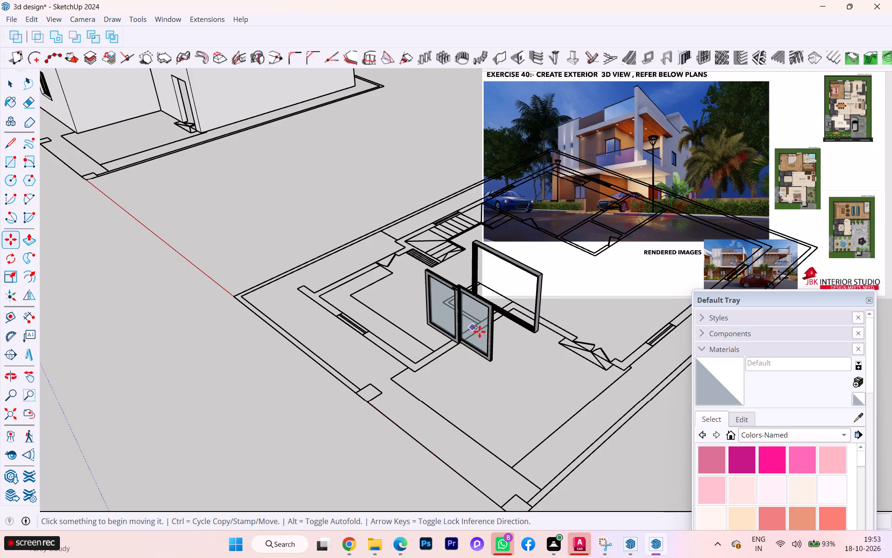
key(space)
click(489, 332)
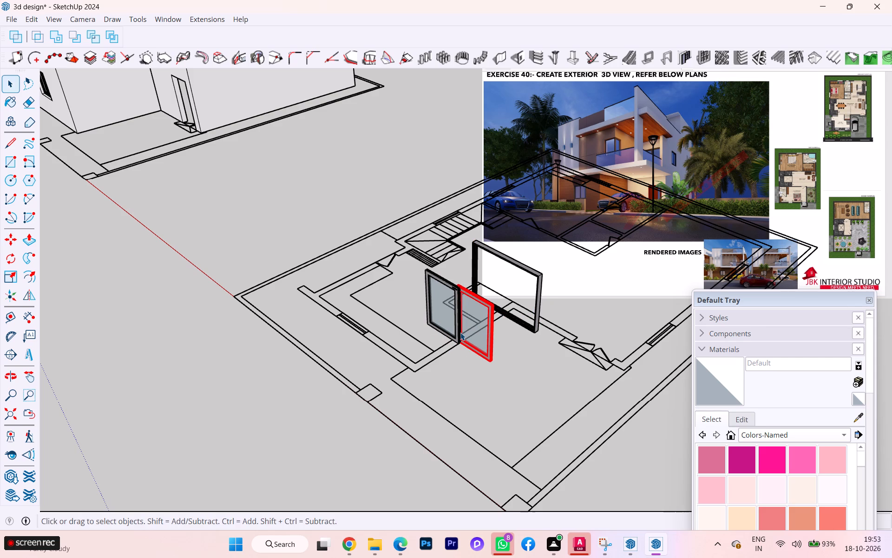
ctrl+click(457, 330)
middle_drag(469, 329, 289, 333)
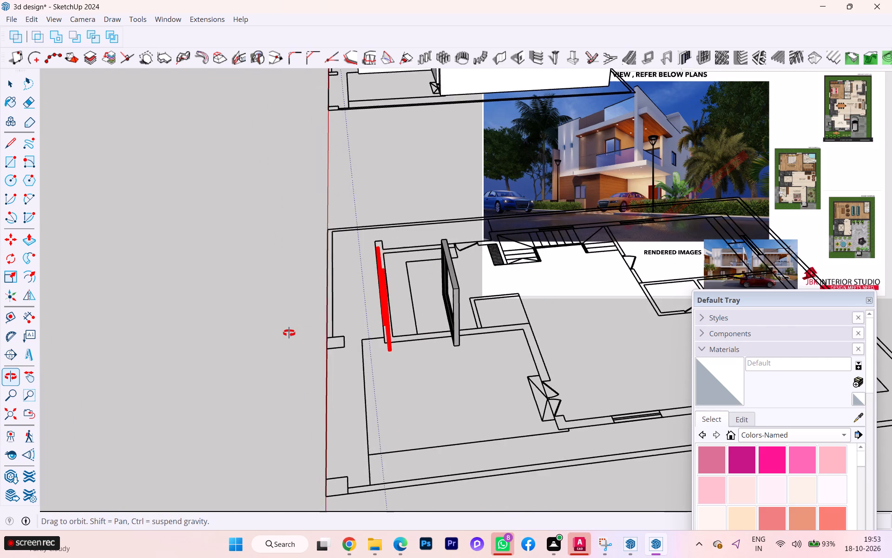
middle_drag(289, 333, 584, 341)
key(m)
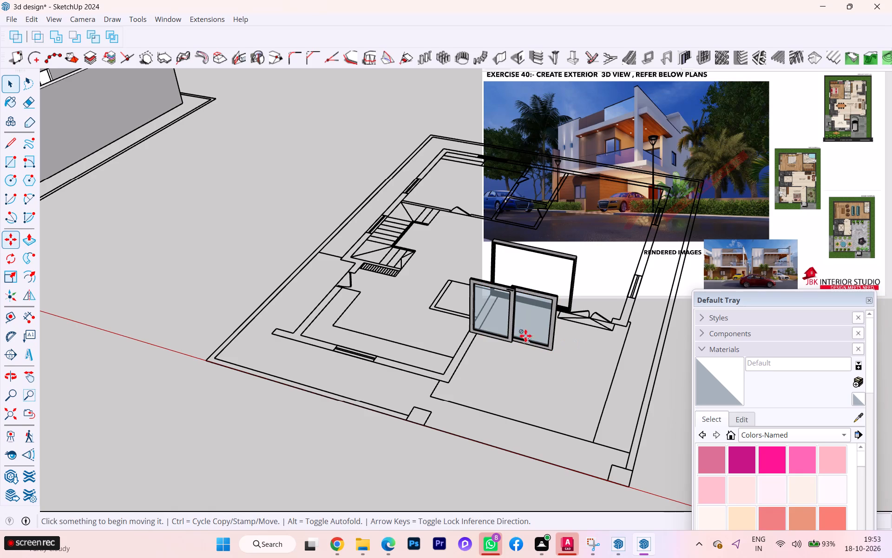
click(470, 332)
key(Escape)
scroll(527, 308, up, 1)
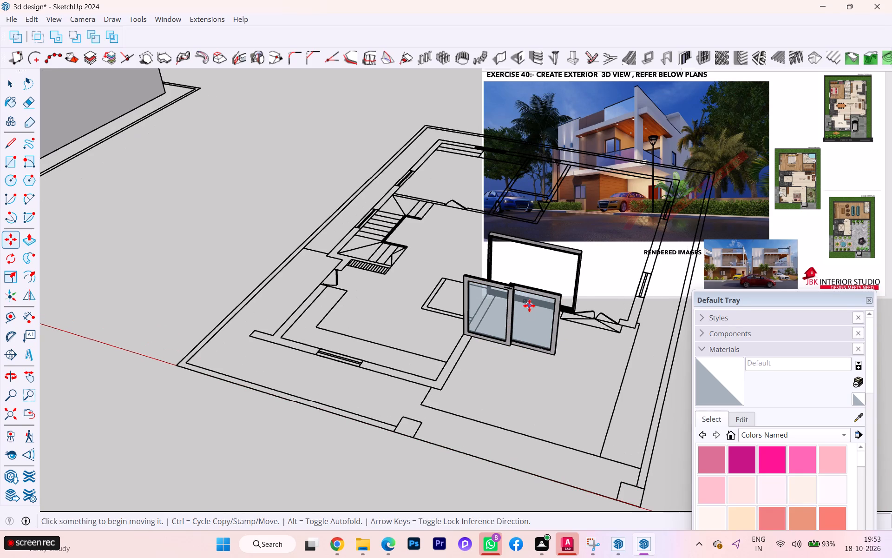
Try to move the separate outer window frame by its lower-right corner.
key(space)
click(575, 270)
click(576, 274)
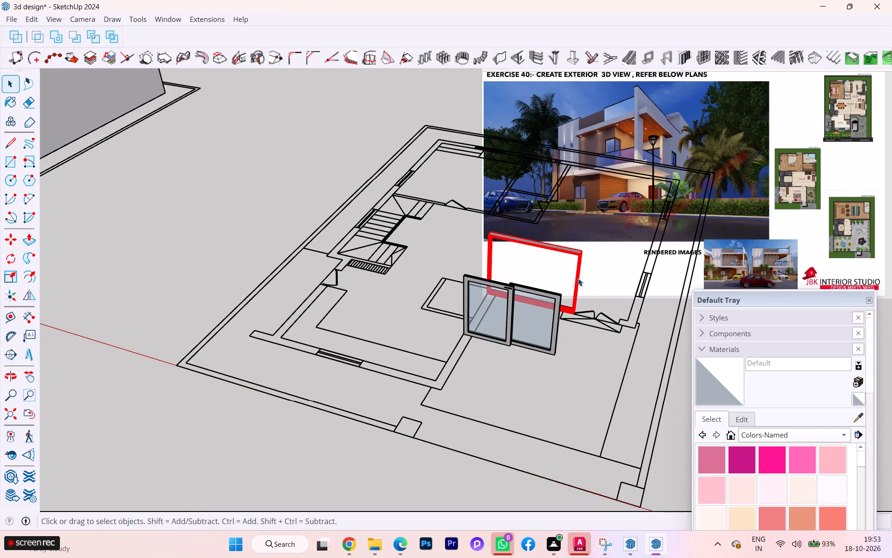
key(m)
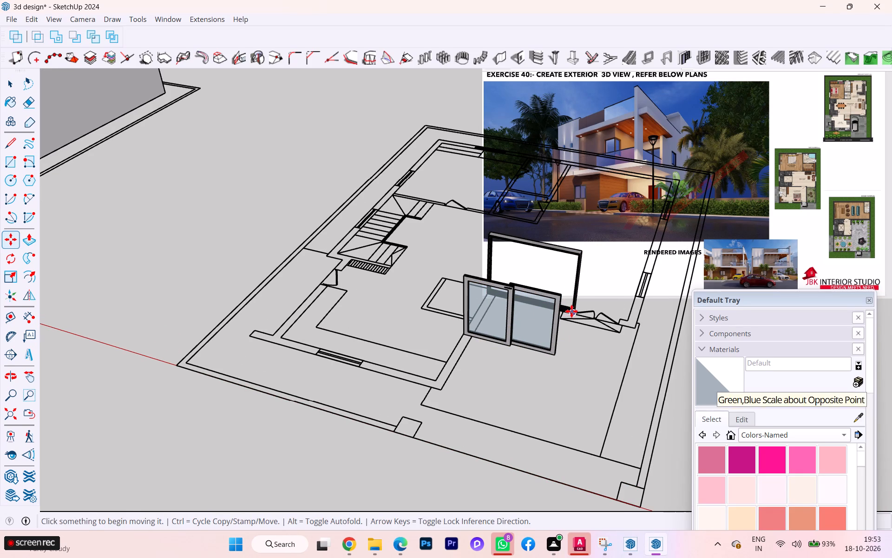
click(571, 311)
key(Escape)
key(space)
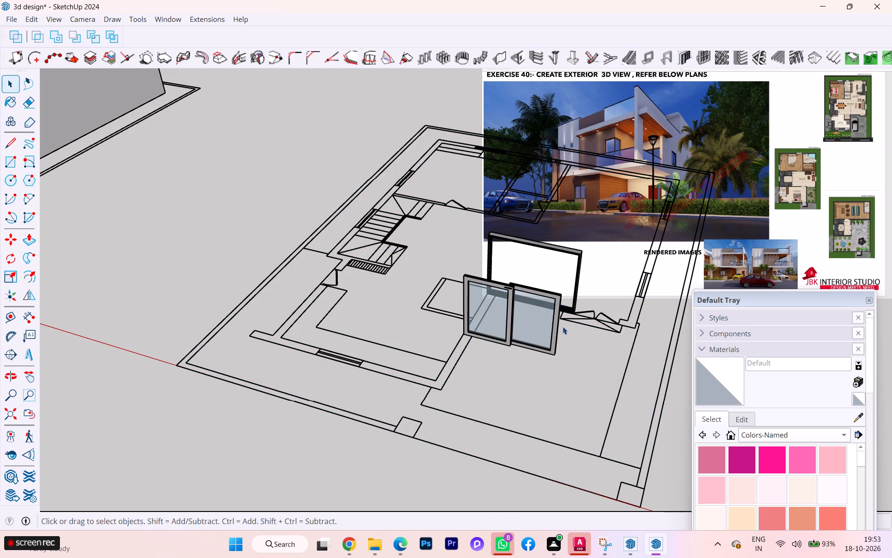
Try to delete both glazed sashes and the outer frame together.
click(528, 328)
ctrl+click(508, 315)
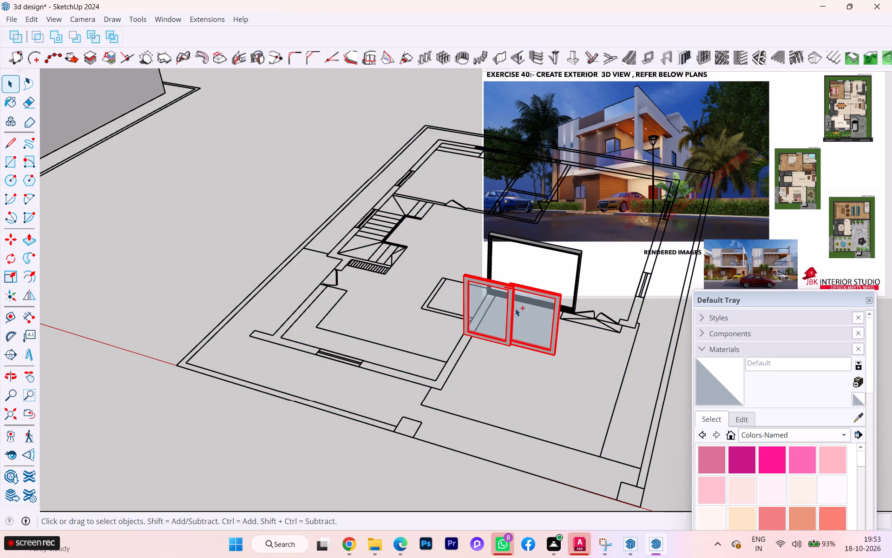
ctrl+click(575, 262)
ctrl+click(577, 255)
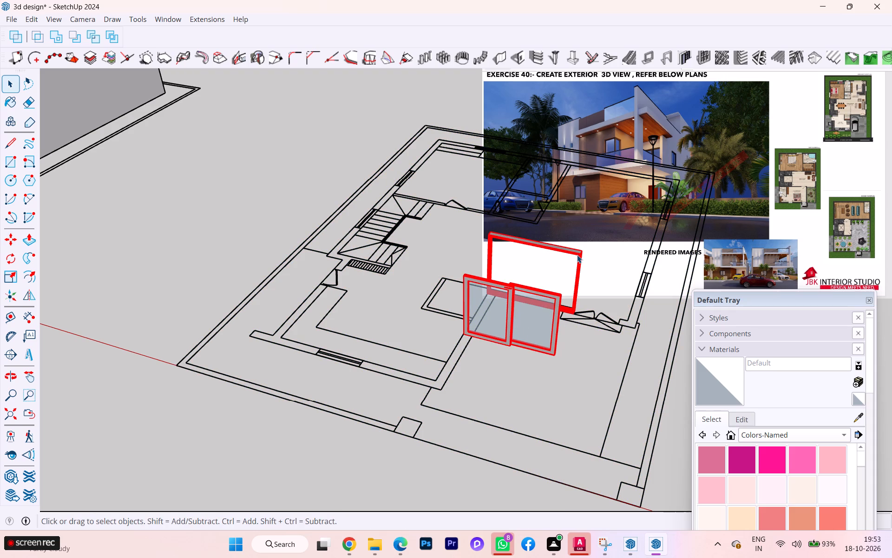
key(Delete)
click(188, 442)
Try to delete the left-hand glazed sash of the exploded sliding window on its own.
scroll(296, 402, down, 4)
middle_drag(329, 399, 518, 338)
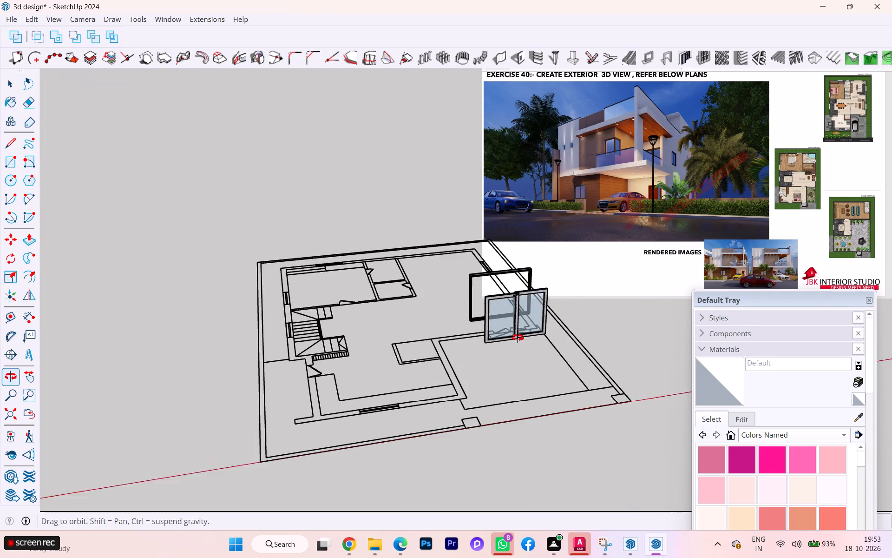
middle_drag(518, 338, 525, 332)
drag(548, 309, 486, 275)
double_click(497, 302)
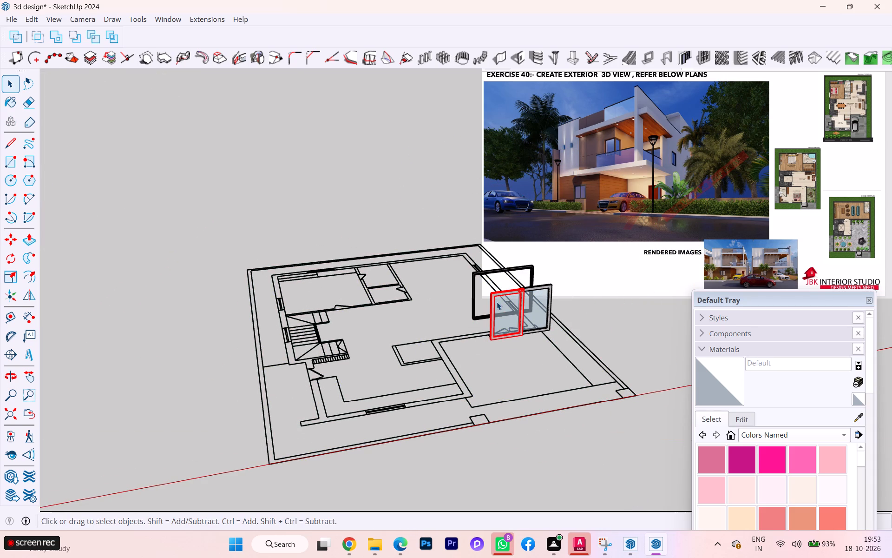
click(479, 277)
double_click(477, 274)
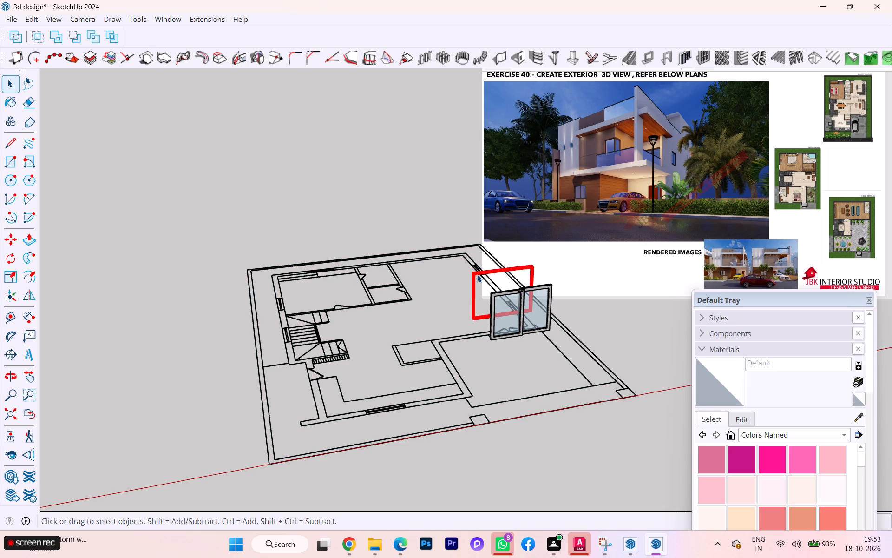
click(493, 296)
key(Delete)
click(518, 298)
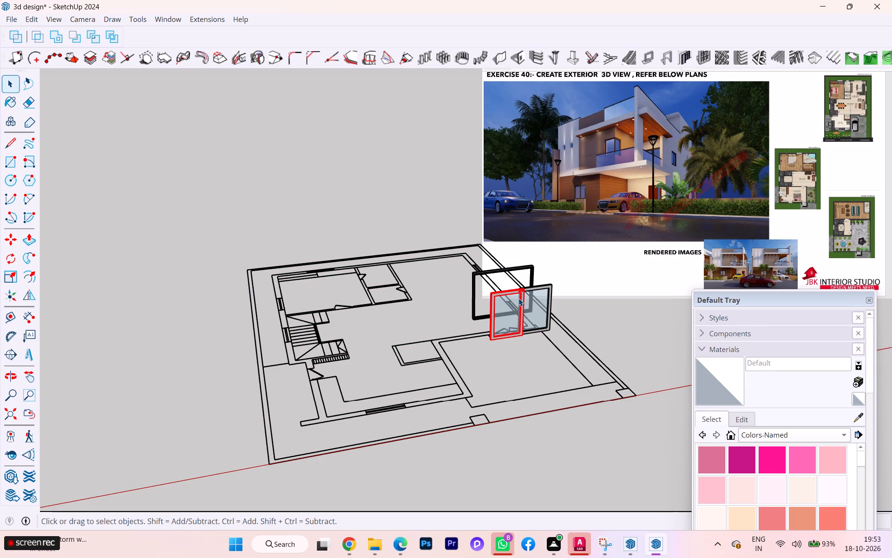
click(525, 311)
Review the exploded window on the neighbouring floor plan together with the whole ground-floor wall model.
scroll(524, 307, down, 5)
scroll(520, 318, up, 1)
scroll(520, 318, down, 1)
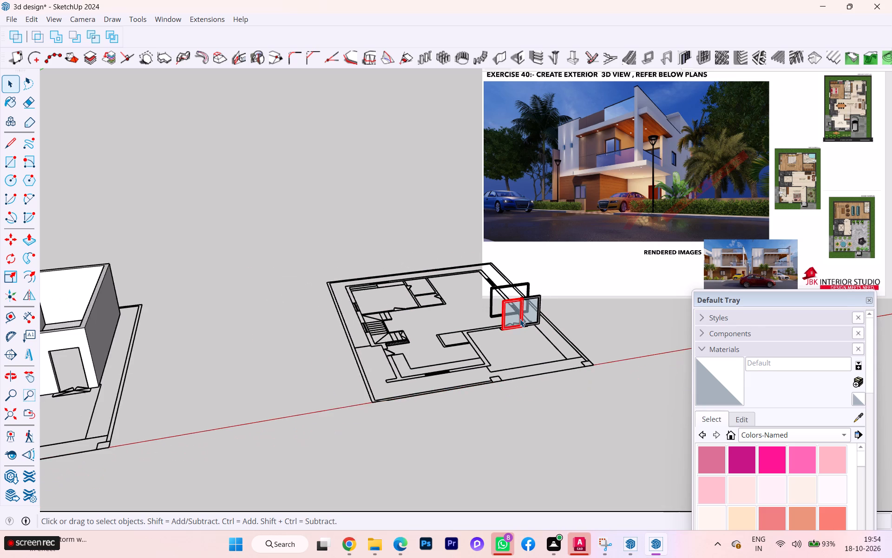
scroll(519, 321, up, 7)
scroll(519, 332, down, 3)
scroll(519, 336, up, 2)
scroll(519, 336, down, 7)
scroll(519, 342, up, 3)
scroll(519, 343, down, 10)
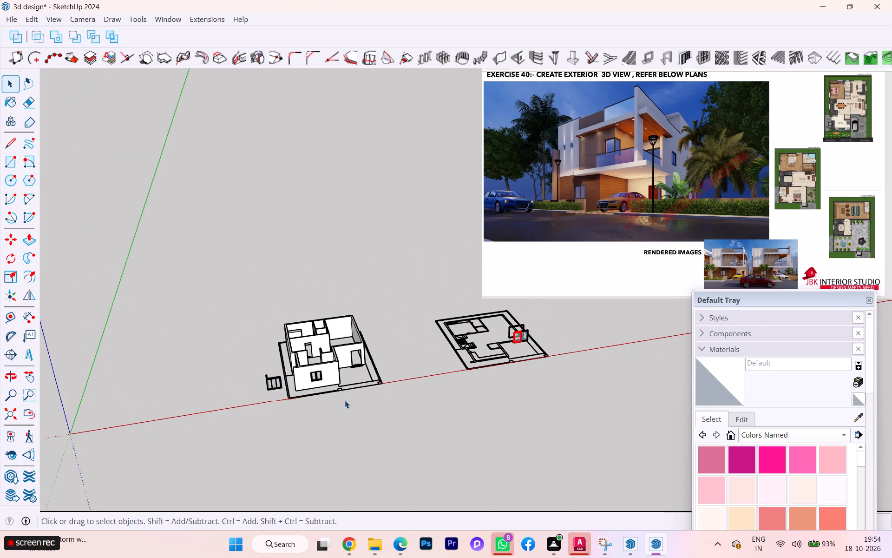
Select the two-sash window in the front wall opening and examine it with the surrounding walls and the brown corner window.
click(345, 400)
scroll(322, 382, up, 3)
scroll(322, 382, down, 1)
scroll(322, 382, up, 6)
scroll(322, 382, down, 2)
scroll(322, 382, up, 5)
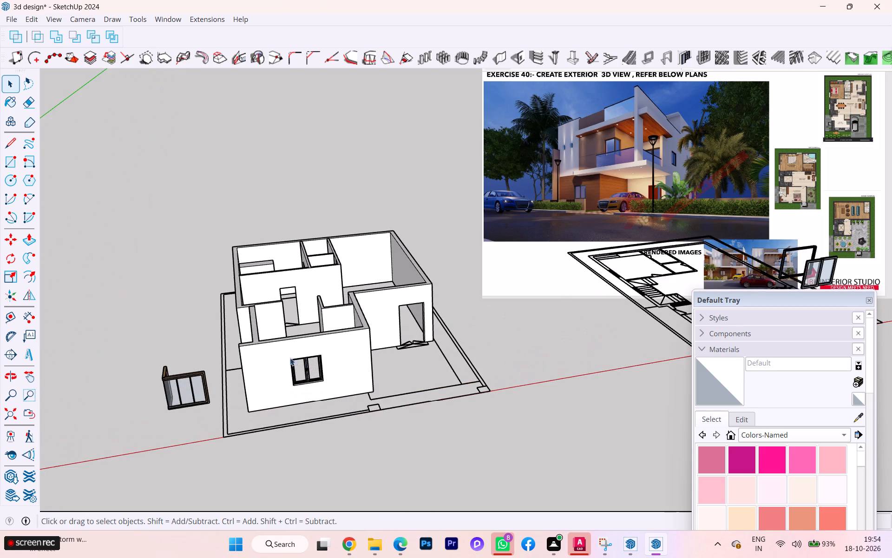
scroll(287, 358, down, 6)
scroll(284, 355, up, 10)
click(305, 367)
scroll(305, 367, down, 2)
scroll(305, 367, up, 1)
scroll(305, 367, down, 1)
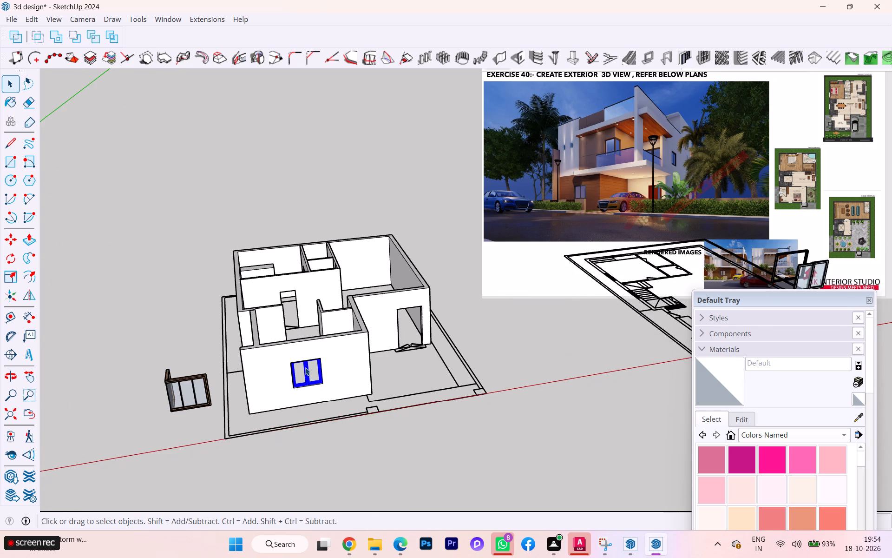
scroll(305, 368, down, 3)
scroll(268, 366, down, 4)
middle_drag(265, 369, 382, 371)
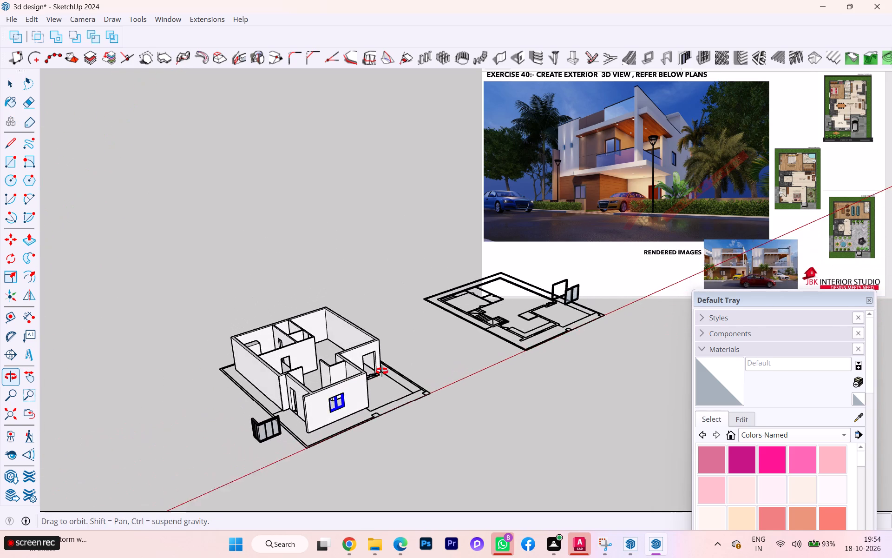
middle_drag(382, 371, 383, 371)
scroll(315, 421, up, 1)
scroll(304, 422, down, 1)
scroll(300, 422, up, 4)
scroll(273, 432, down, 1)
scroll(273, 432, up, 9)
scroll(256, 435, down, 3)
scroll(256, 435, up, 13)
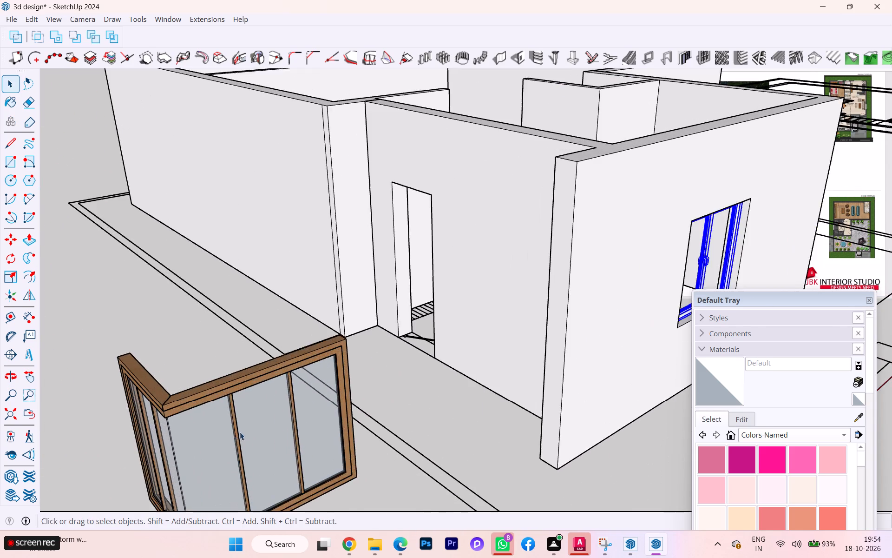
scroll(240, 432, up, 3)
scroll(228, 436, down, 7)
scroll(228, 435, up, 3)
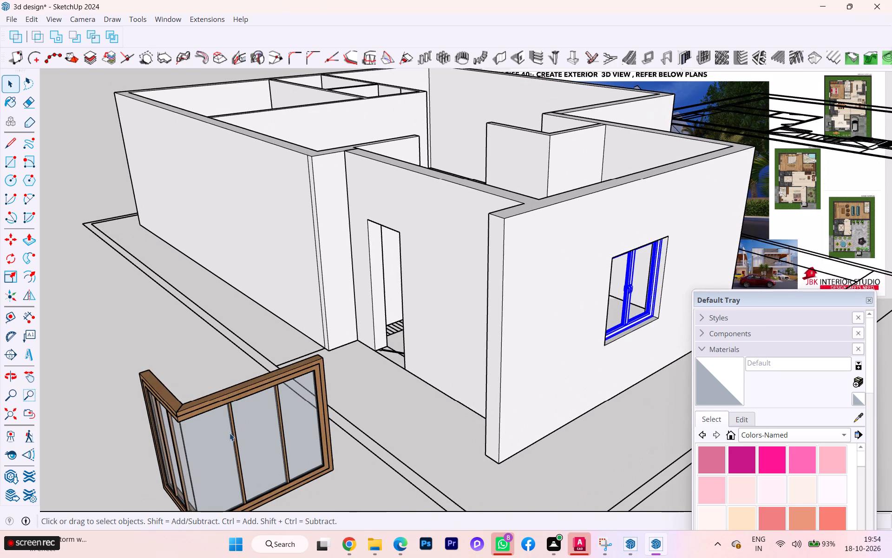
scroll(226, 437, down, 1)
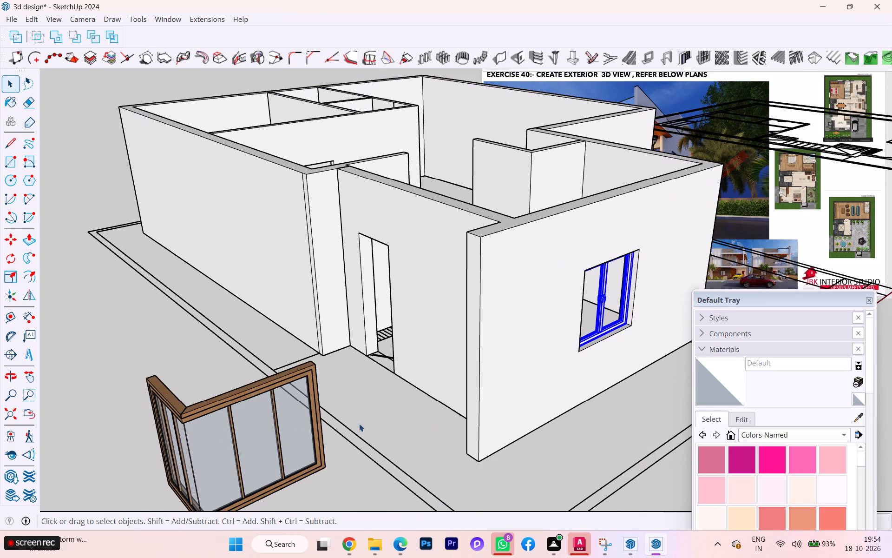
scroll(499, 400, up, 3)
scroll(595, 356, down, 1)
middle_drag(525, 373, 98, 444)
scroll(236, 392, up, 1)
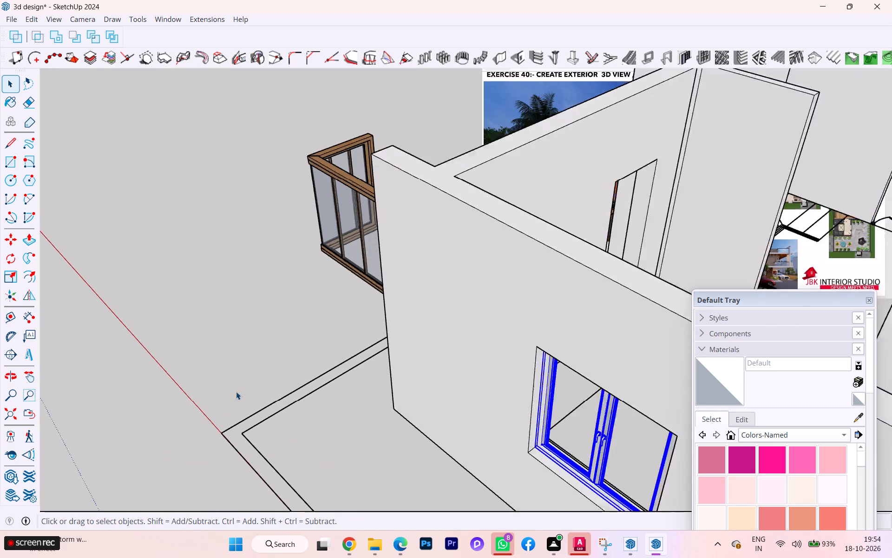
scroll(236, 392, down, 1)
scroll(236, 392, up, 2)
scroll(236, 392, down, 4)
scroll(229, 400, up, 7)
scroll(228, 402, down, 18)
scroll(225, 413, up, 1)
scroll(227, 416, down, 2)
scroll(248, 460, down, 1)
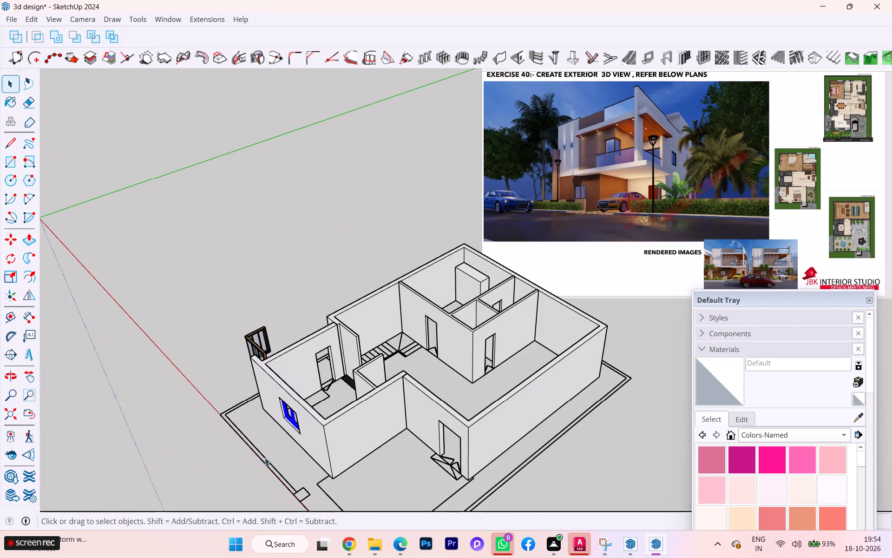
middle_drag(316, 425, 363, 328)
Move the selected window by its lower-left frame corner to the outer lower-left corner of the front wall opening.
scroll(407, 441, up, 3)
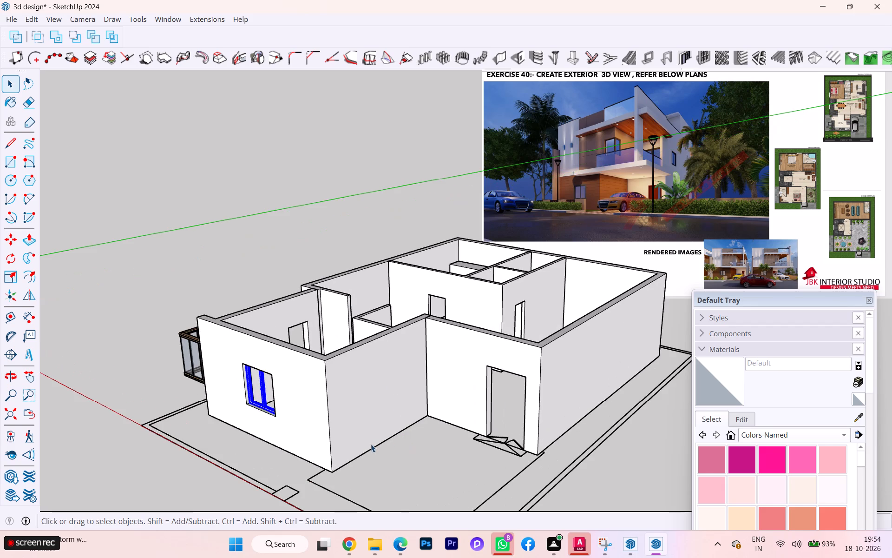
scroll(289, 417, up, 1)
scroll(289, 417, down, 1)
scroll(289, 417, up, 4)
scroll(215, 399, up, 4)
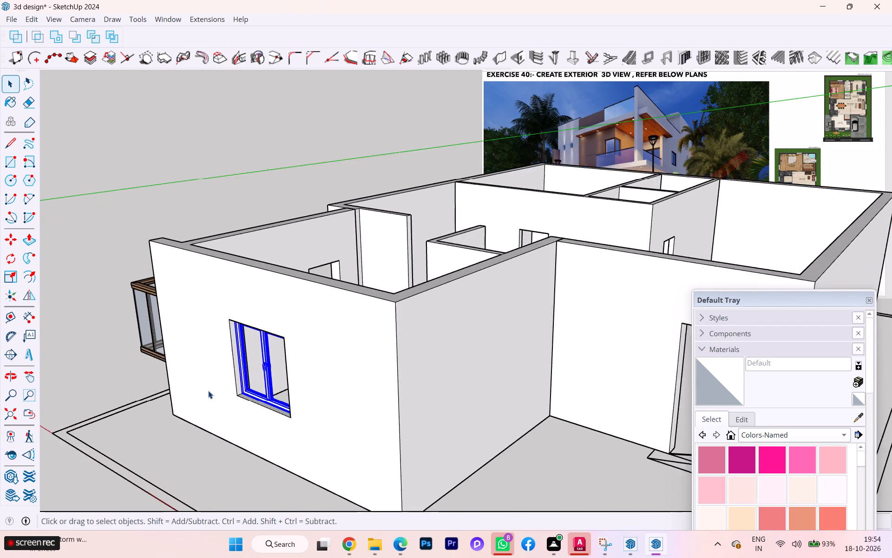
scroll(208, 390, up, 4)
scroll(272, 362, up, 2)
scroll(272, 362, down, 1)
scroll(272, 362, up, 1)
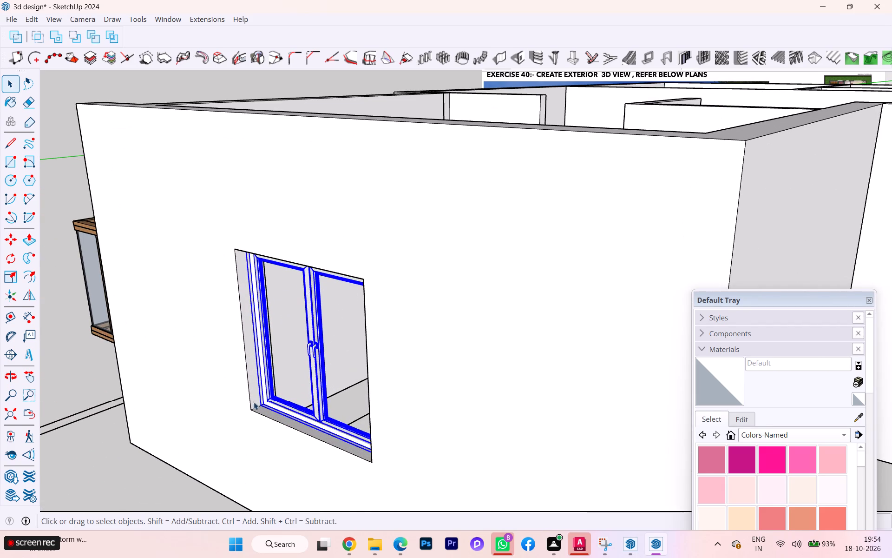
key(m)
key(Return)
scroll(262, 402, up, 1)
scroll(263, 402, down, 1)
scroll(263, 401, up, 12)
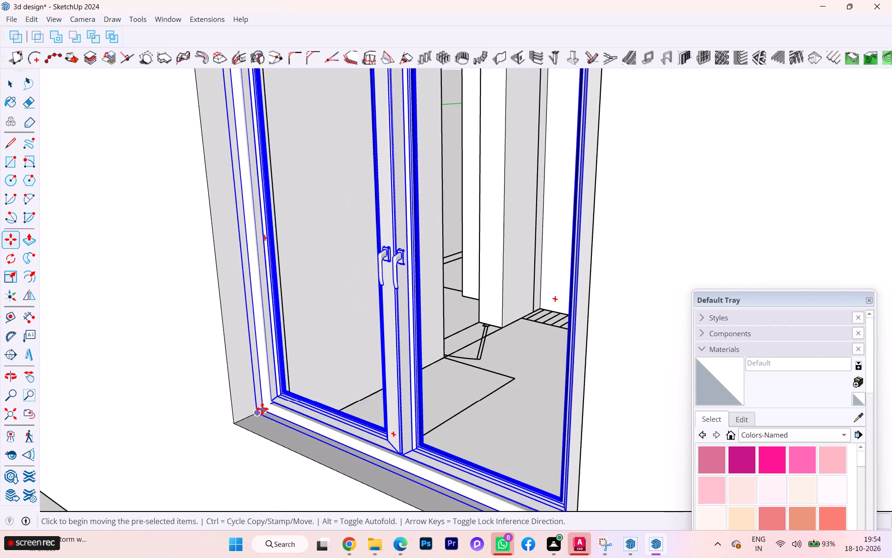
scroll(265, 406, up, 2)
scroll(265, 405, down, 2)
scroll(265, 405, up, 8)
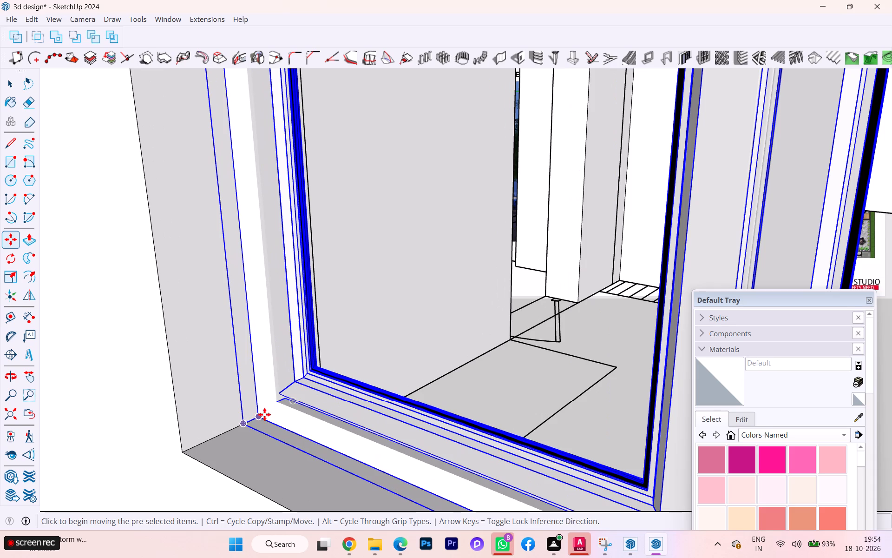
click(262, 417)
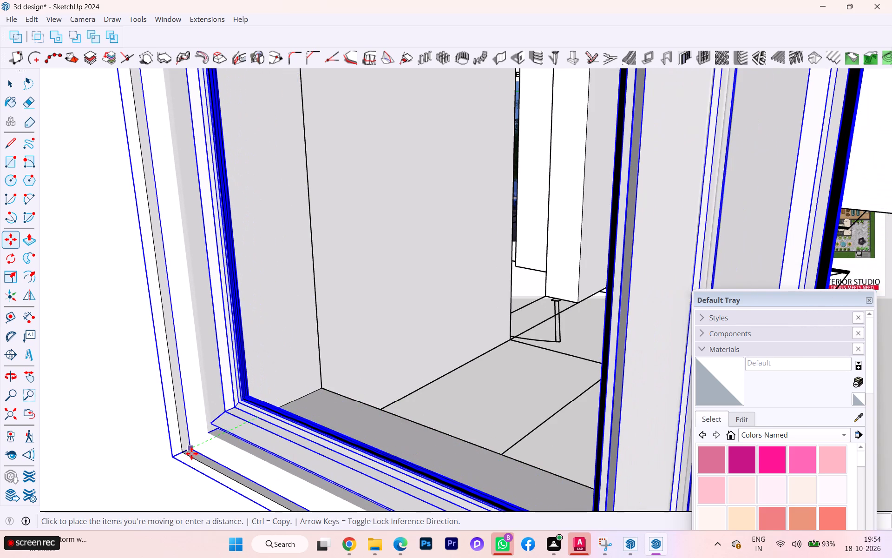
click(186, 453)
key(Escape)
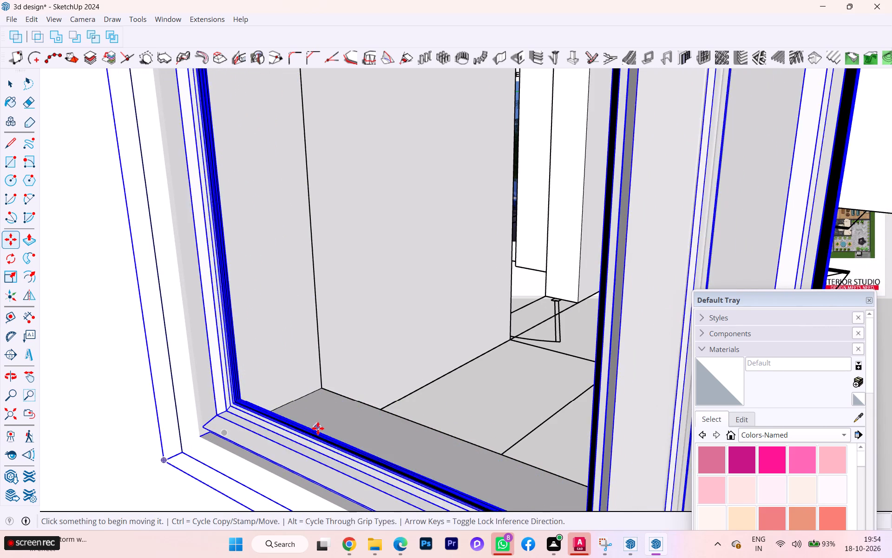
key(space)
Examine the moved window against the front wall face and review the ground-floor walls from the front and side.
scroll(322, 426, down, 13)
scroll(363, 407, down, 9)
scroll(365, 418, up, 4)
scroll(365, 421, down, 2)
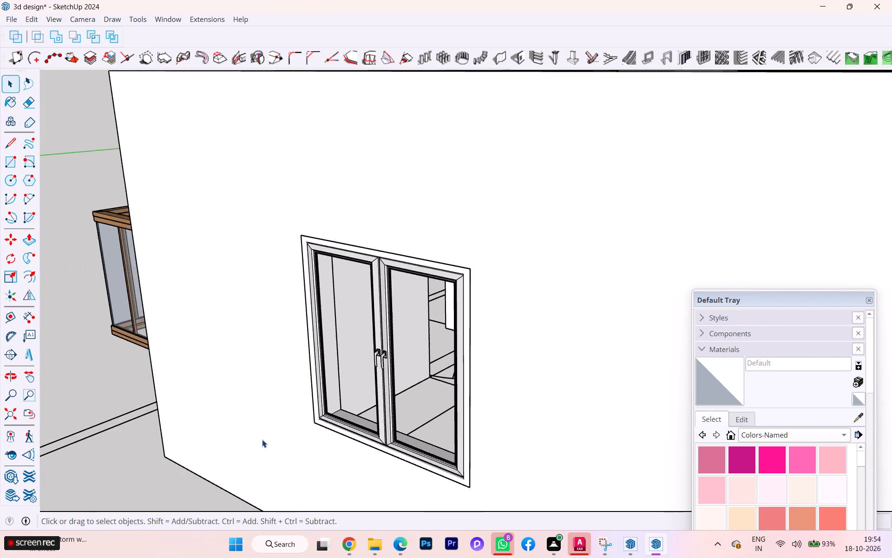
middle_drag(262, 440, 413, 437)
scroll(198, 443, down, 1)
scroll(197, 443, up, 1)
scroll(197, 443, down, 4)
scroll(196, 447, up, 1)
scroll(196, 447, down, 4)
scroll(196, 446, up, 1)
scroll(196, 446, down, 1)
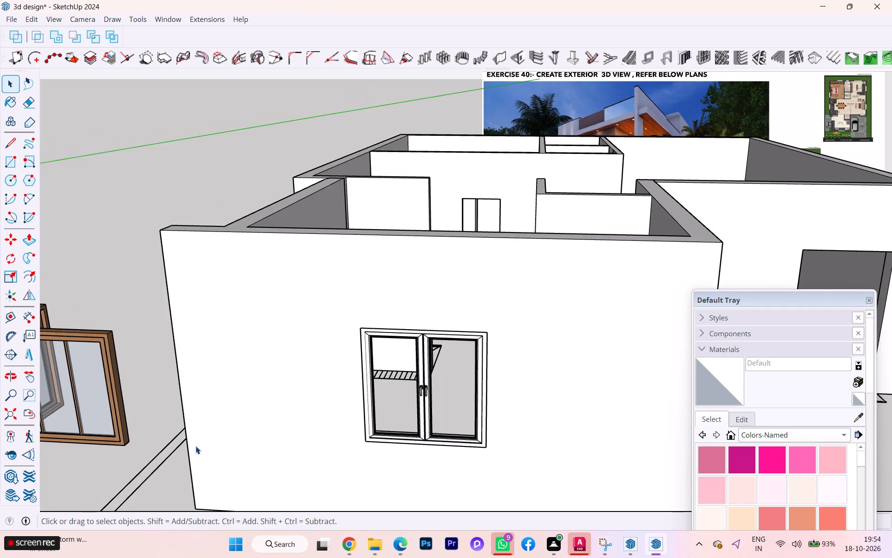
middle_drag(196, 446, 524, 439)
middle_drag(344, 442, 413, 446)
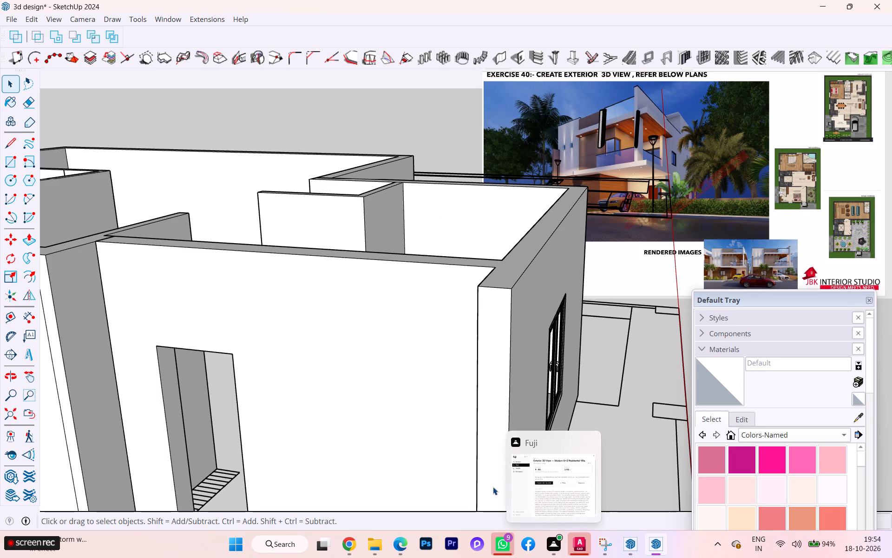
scroll(456, 421, down, 1)
scroll(456, 421, up, 1)
scroll(456, 421, down, 2)
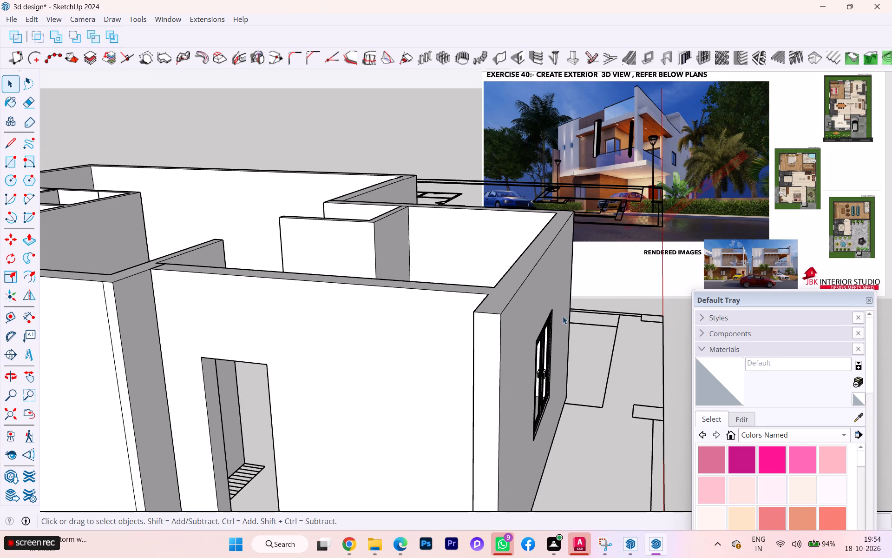
scroll(503, 324, down, 2)
scroll(472, 325, up, 1)
scroll(391, 324, down, 20)
middle_drag(399, 342, 356, 356)
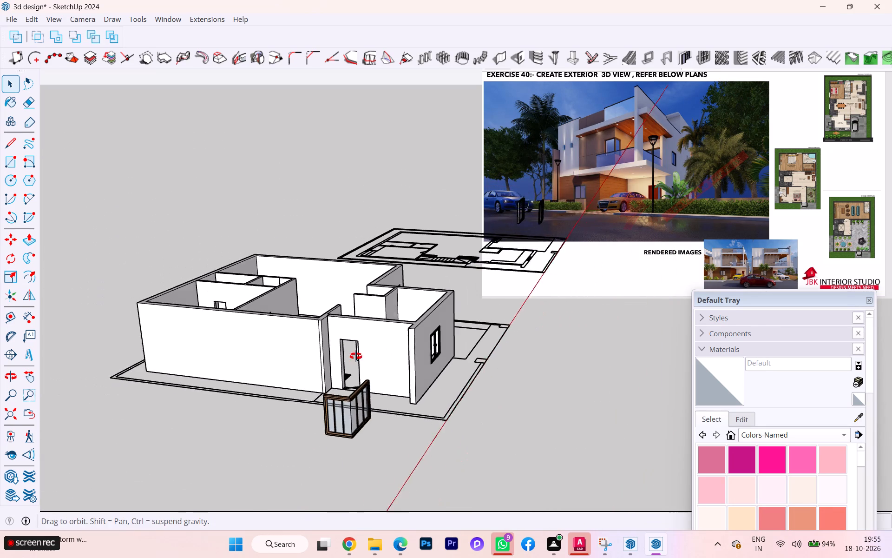
middle_drag(356, 356, 312, 357)
scroll(483, 298, down, 1)
scroll(483, 298, up, 2)
scroll(483, 298, down, 1)
Undo the window placement, the exploded sliding window parts, their dimensions and the earlier window edits, back to the empty front wall opening.
key(ctrl+z)
key(ctrl+z)
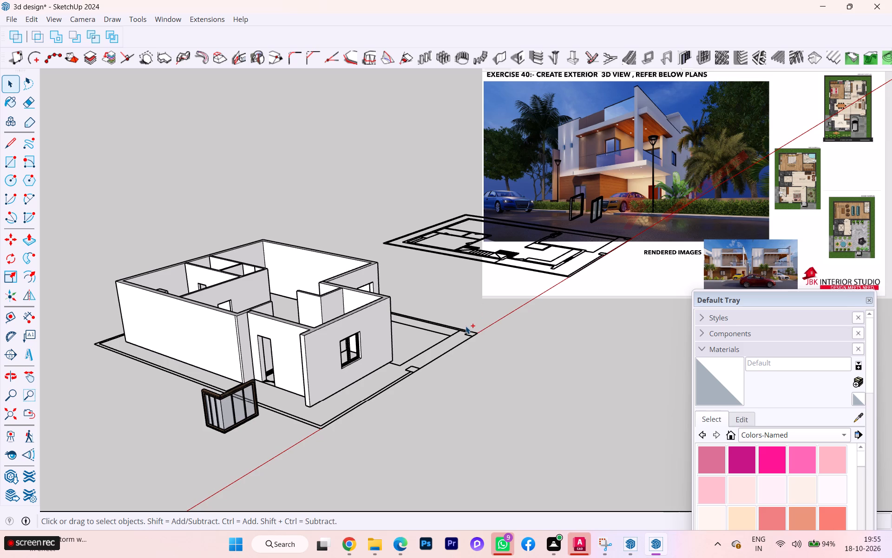
key(ctrl+z)
key(ctrl+z)
key(ctrl+z)
key(ctrl+z)
key(ctrl+z)
key(ctrl+z)
key(ctrl+z)
key(ctrl+z)
key(ctrl+z)
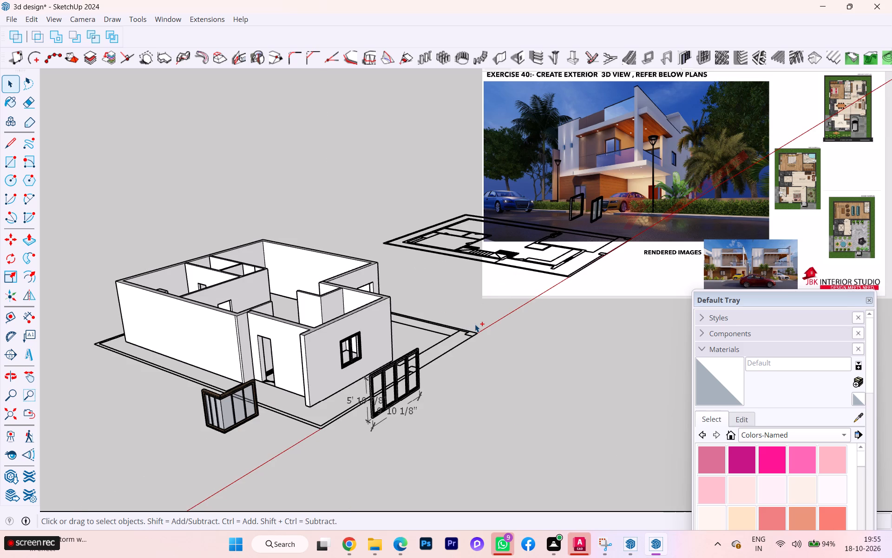
key(ctrl+z)
key(ctrl+z)
key(ctrl+z)
key(ctrl+z)
key(ctrl+z)
key(ctrl+z)
key(ctrl+z)
key(ctrl+z)
key(ctrl+z)
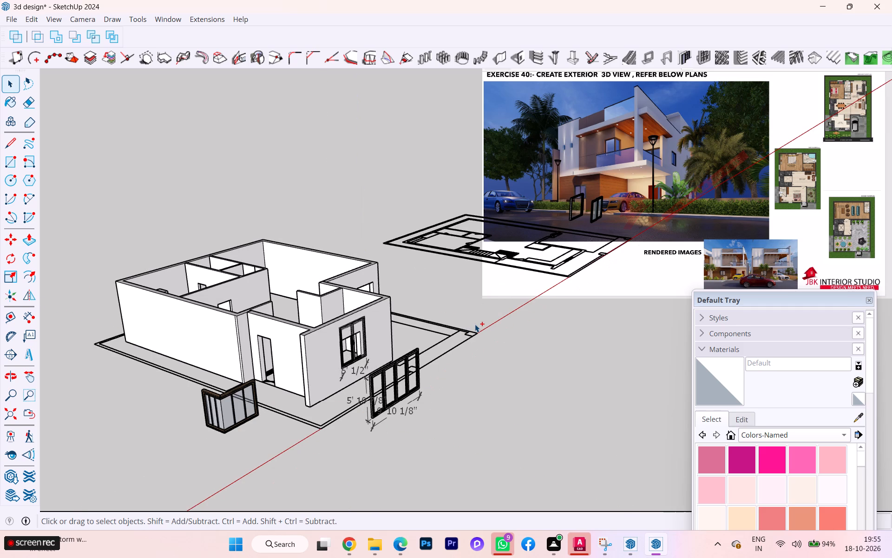
key(ctrl+z)
key(ctrl+z)
key(ctrl+z)
key(ctrl+z)
key(ctrl+z)
key(ctrl+z)
key(ctrl+z)
key(ctrl+z)
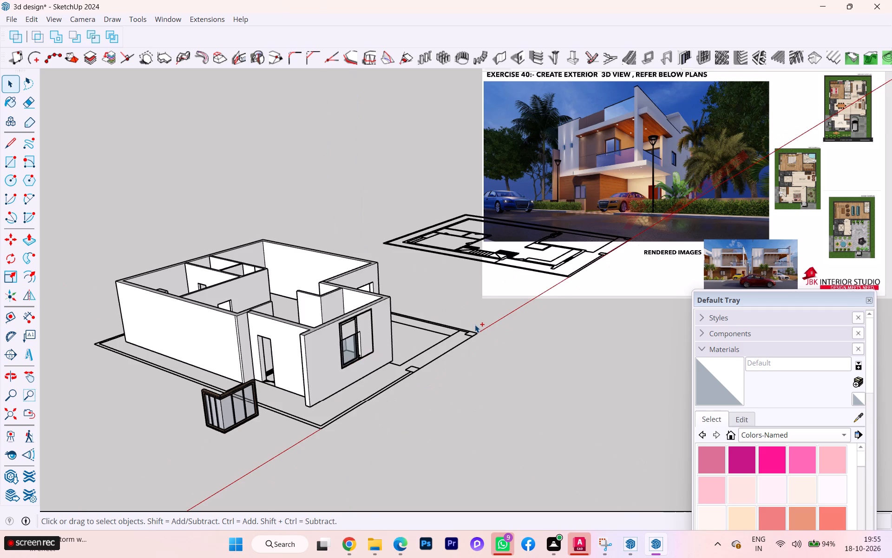
key(ctrl+z)
Examine the ground-floor wall model and the empty window opening in the front wall.
scroll(475, 325, down, 3)
scroll(505, 323, up, 1)
scroll(505, 323, down, 1)
middle_drag(454, 318, 333, 318)
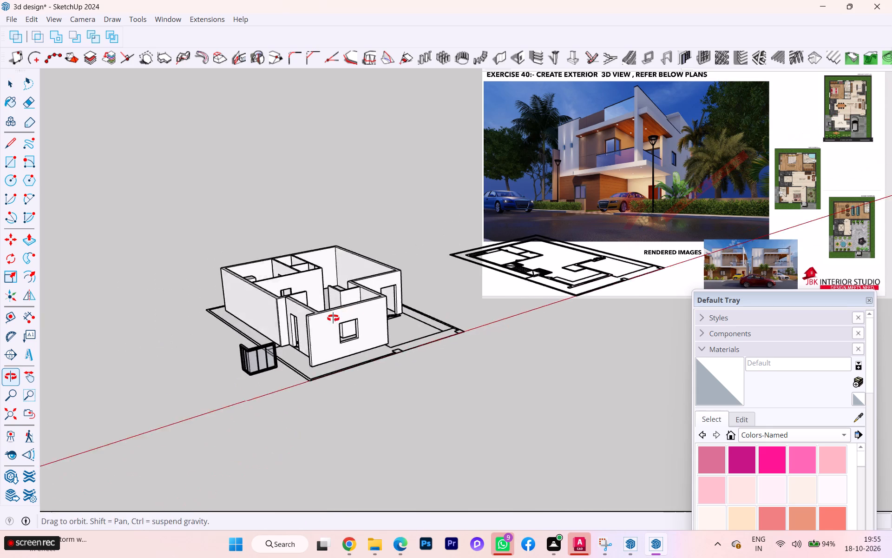
middle_drag(333, 318, 325, 318)
scroll(324, 322, up, 1)
scroll(324, 322, down, 1)
scroll(324, 322, up, 8)
scroll(327, 293, down, 3)
scroll(327, 293, up, 2)
scroll(327, 293, down, 2)
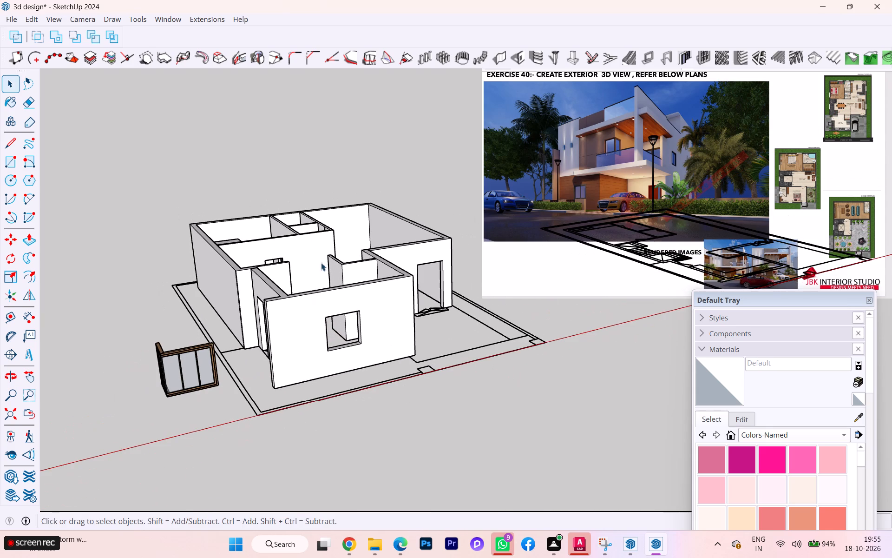
Open 3D Warehouse to look for a replacement window model.
click(6, 480)
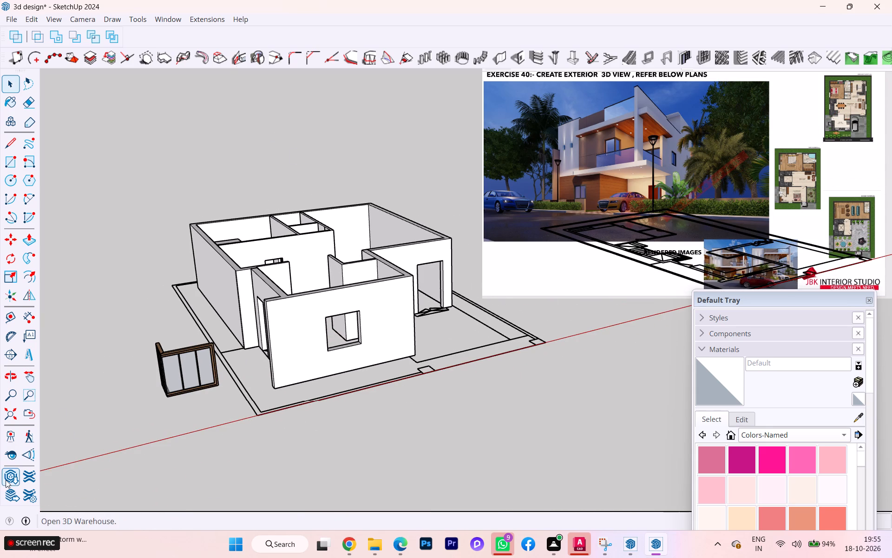
click(14, 475)
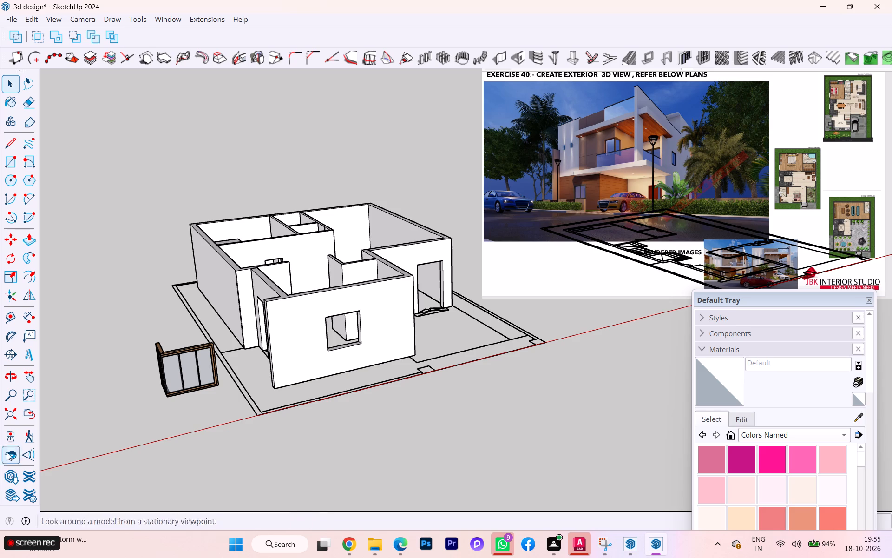
double_click(9, 476)
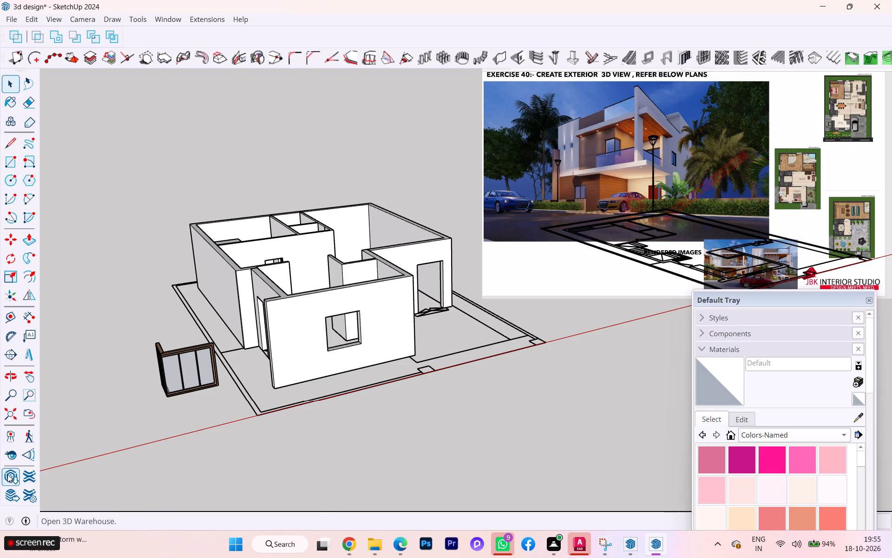
scroll(409, 395, down, 3)
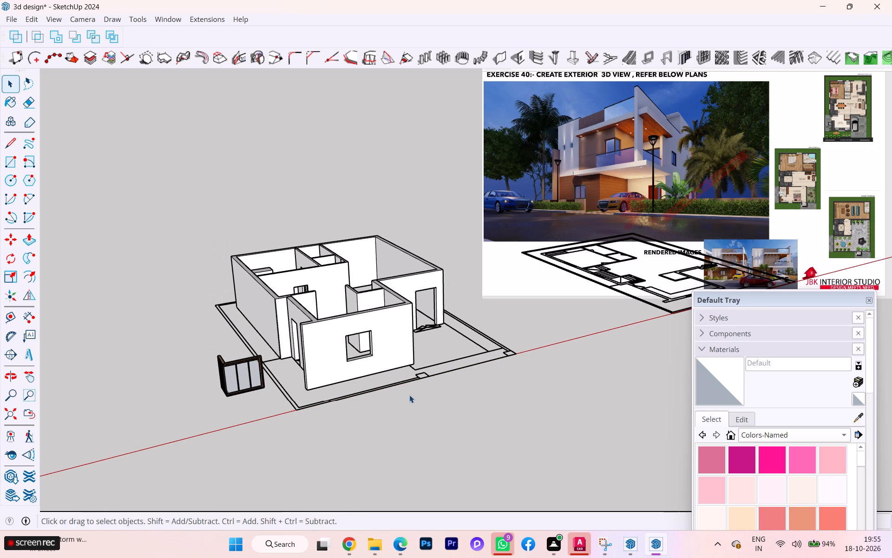
scroll(403, 400, down, 3)
scroll(636, 298, down, 2)
scroll(633, 303, up, 1)
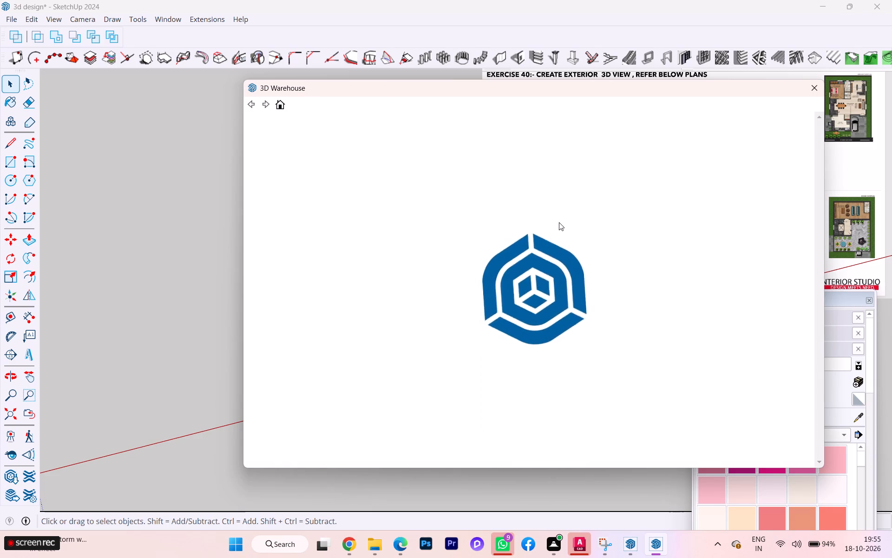
click(723, 502)
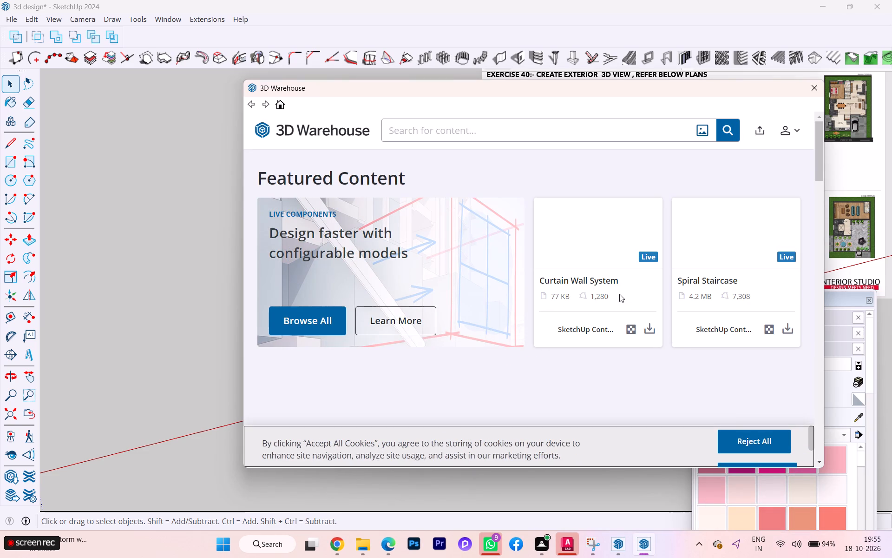
Browse the featured content and photoreal materials on the 3D Warehouse home page.
scroll(619, 294, down, 2)
scroll(619, 294, up, 3)
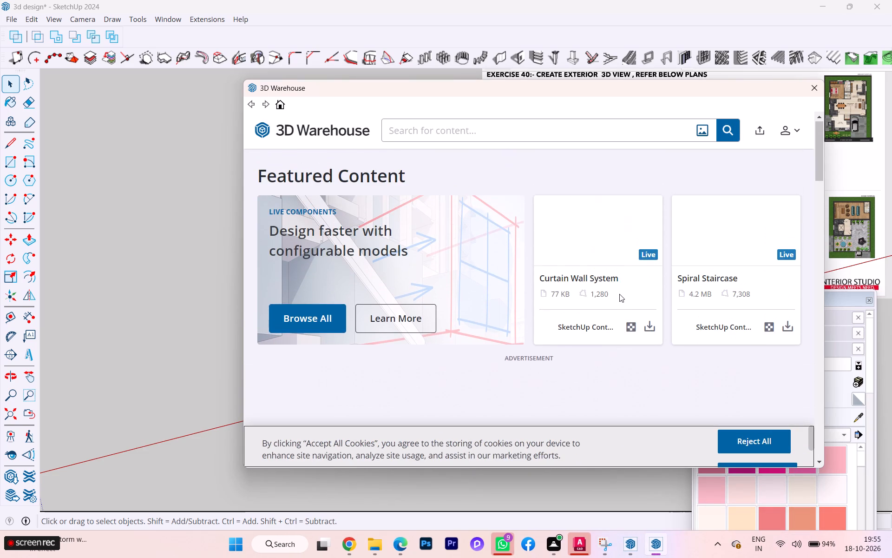
scroll(619, 294, down, 4)
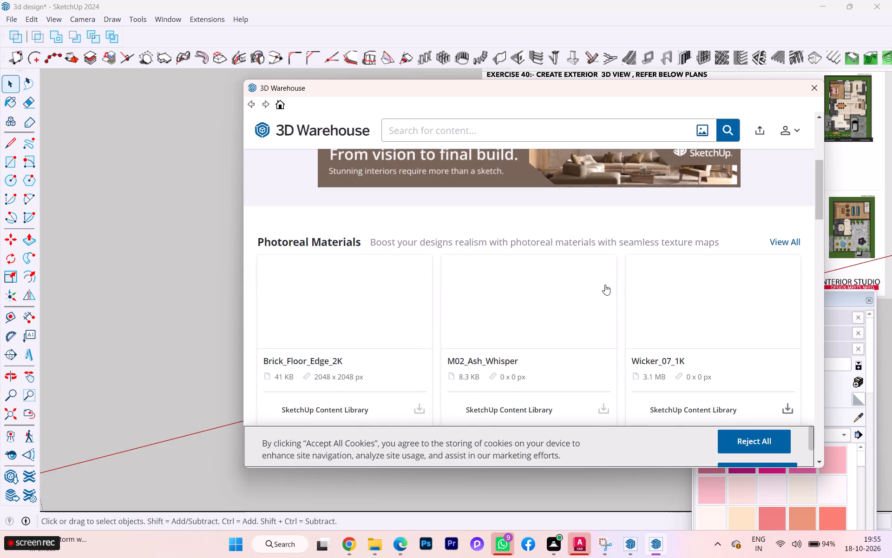
scroll(603, 281, up, 1)
scroll(603, 281, down, 1)
scroll(603, 281, up, 3)
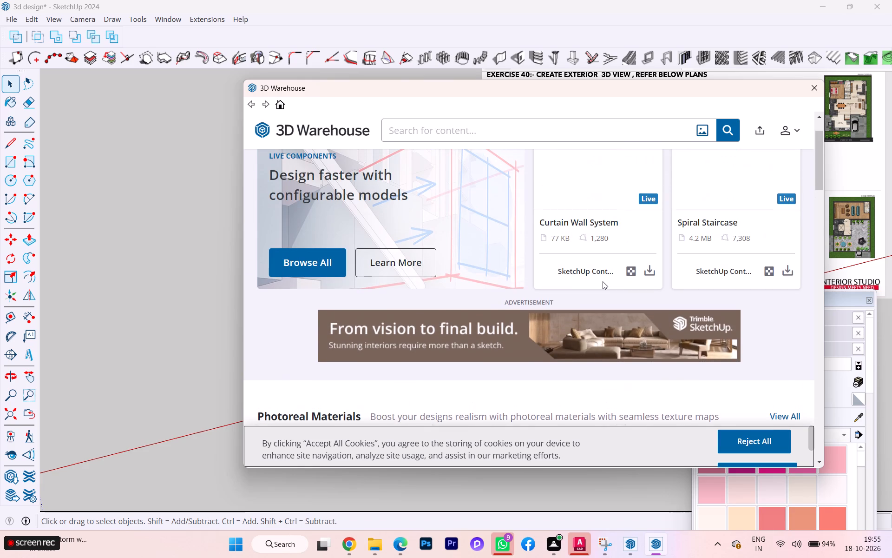
Search 3D Warehouse for "window".
click(472, 123)
key(w)
key(i)
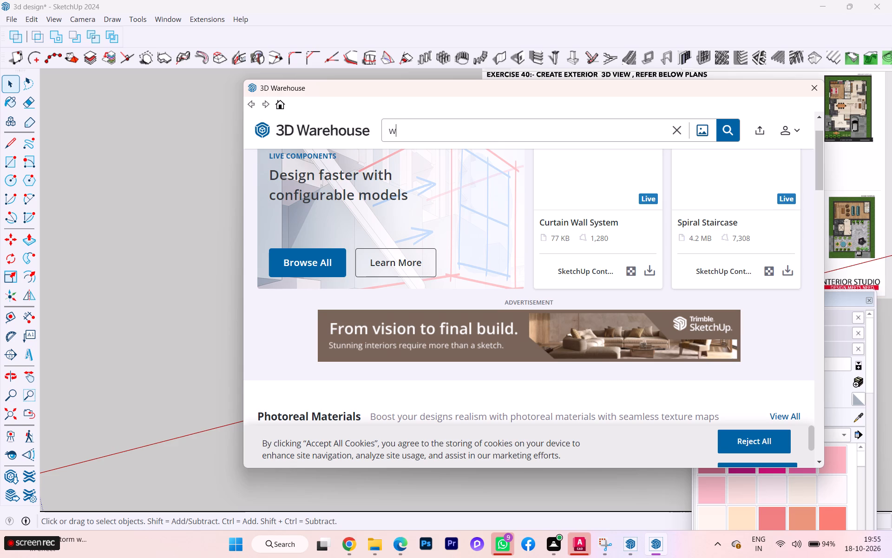
key(n)
key(d)
key(o)
key(w)
key(Return)
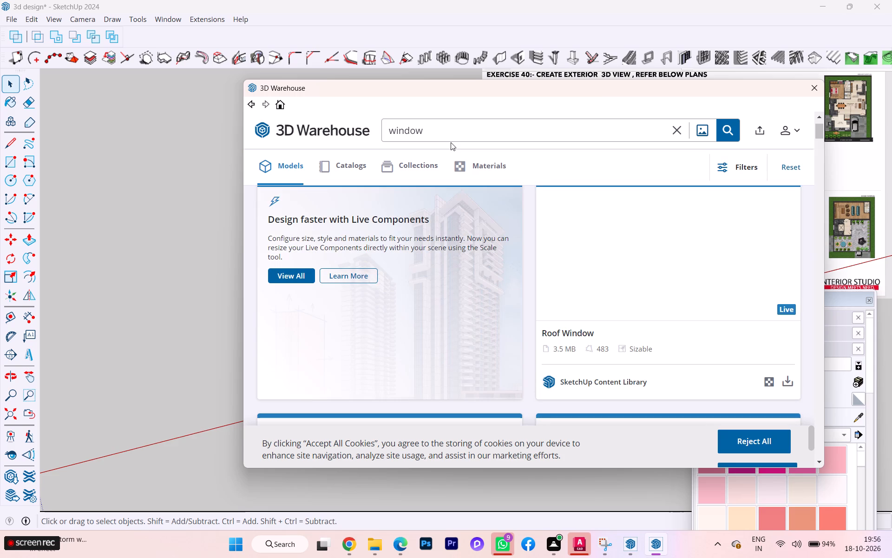
Find the Sliding Window live component among the search results and load it directly into the model.
scroll(549, 242, down, 2)
scroll(549, 242, up, 1)
scroll(549, 242, down, 2)
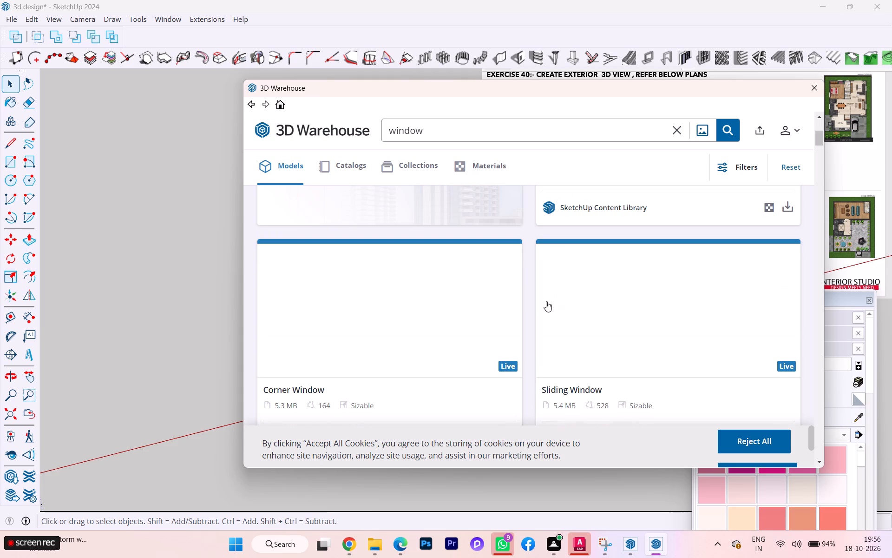
scroll(546, 301, up, 2)
scroll(543, 266, down, 3)
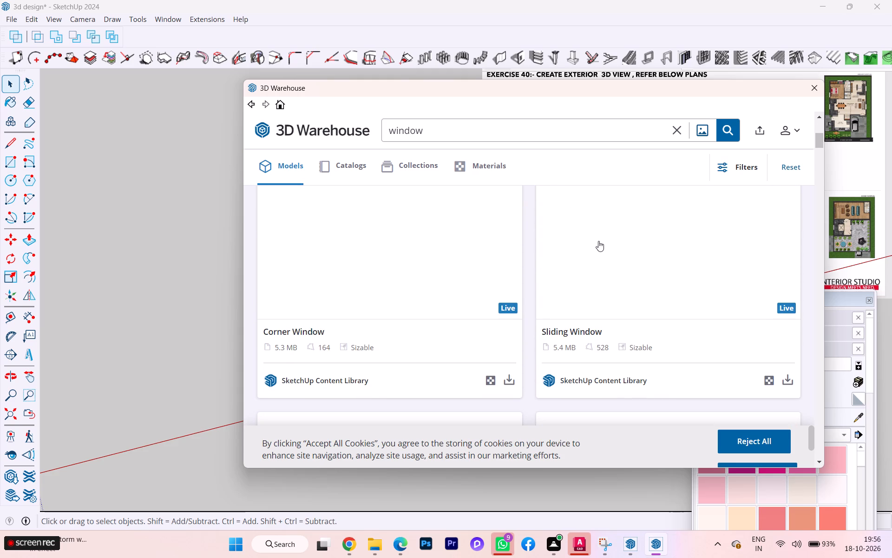
scroll(514, 243, down, 1)
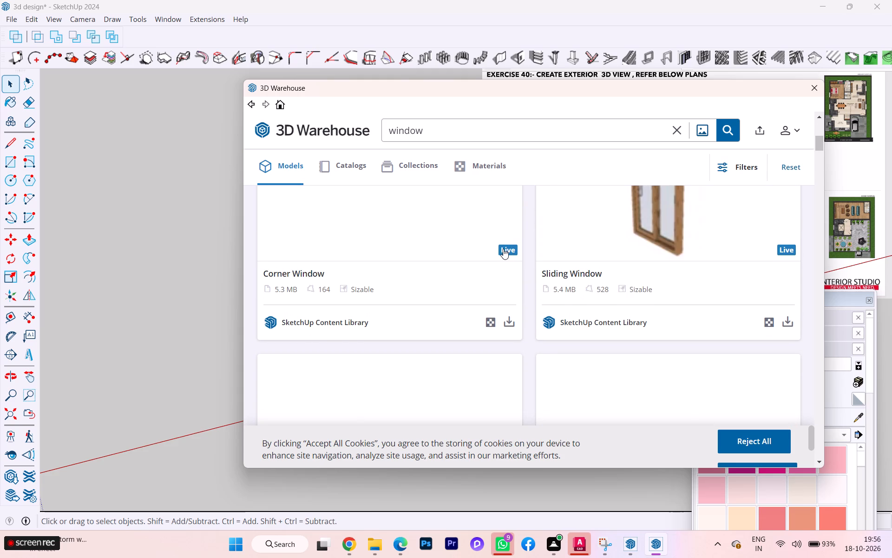
scroll(584, 196, up, 1)
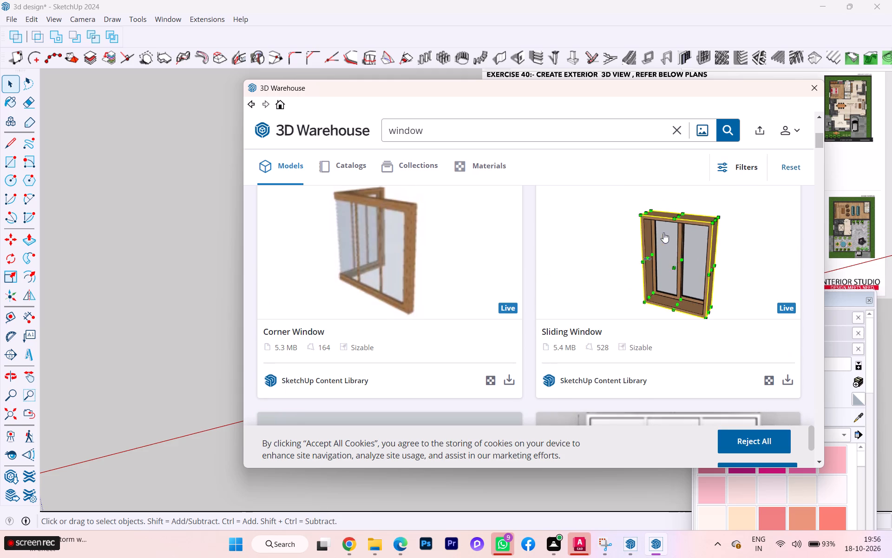
scroll(678, 234, up, 2)
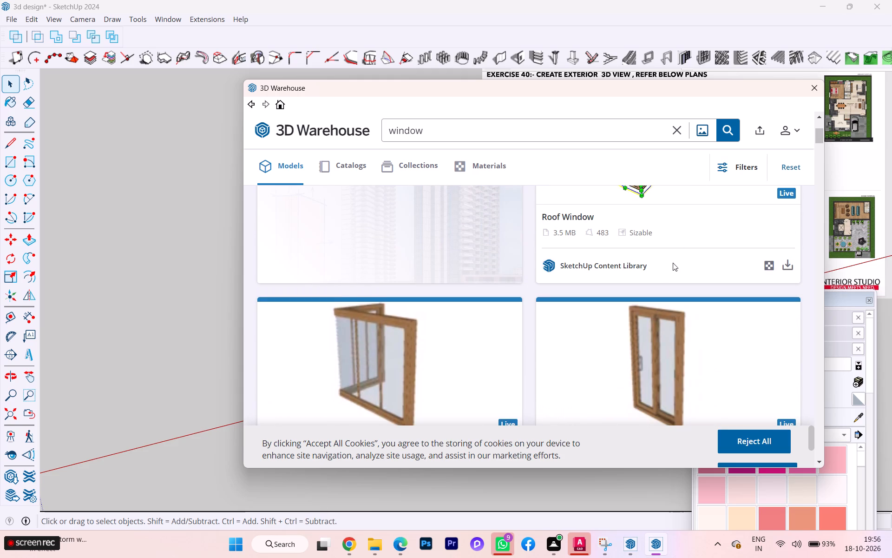
scroll(645, 249, down, 2)
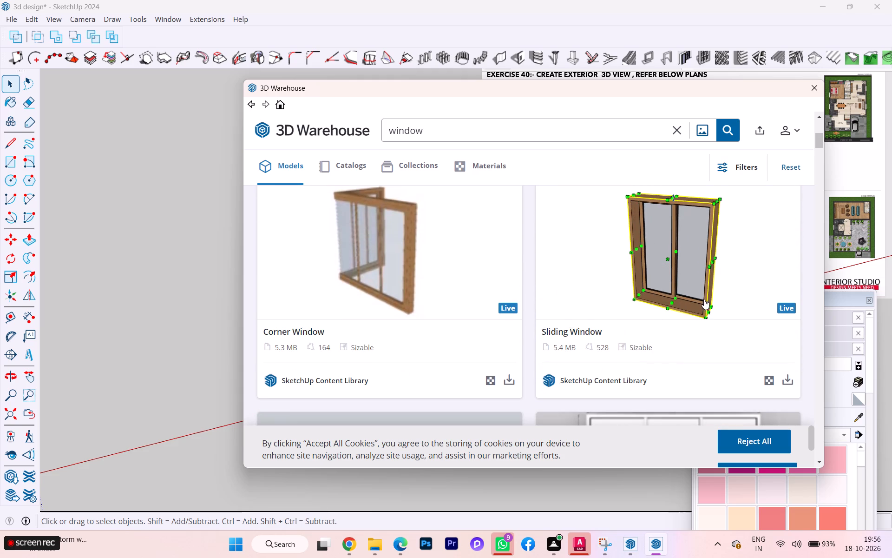
scroll(669, 312, down, 2)
scroll(668, 311, up, 1)
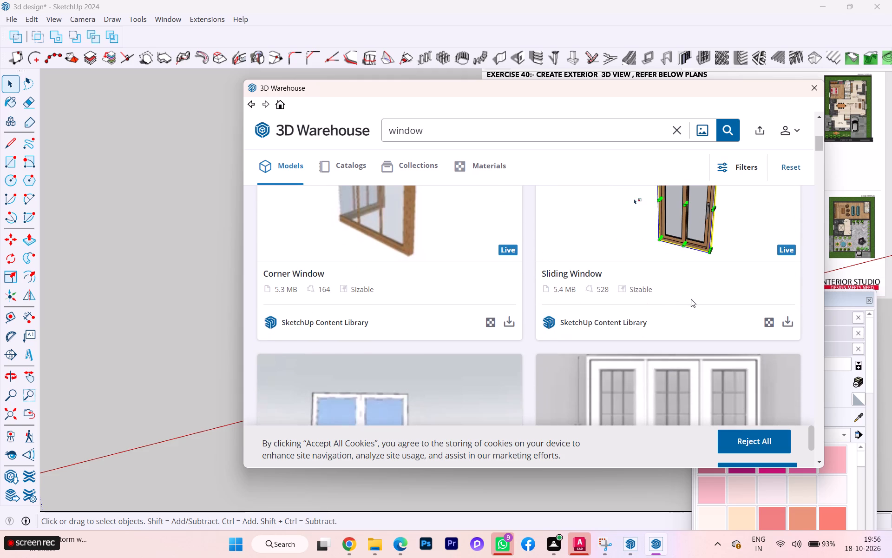
click(781, 318)
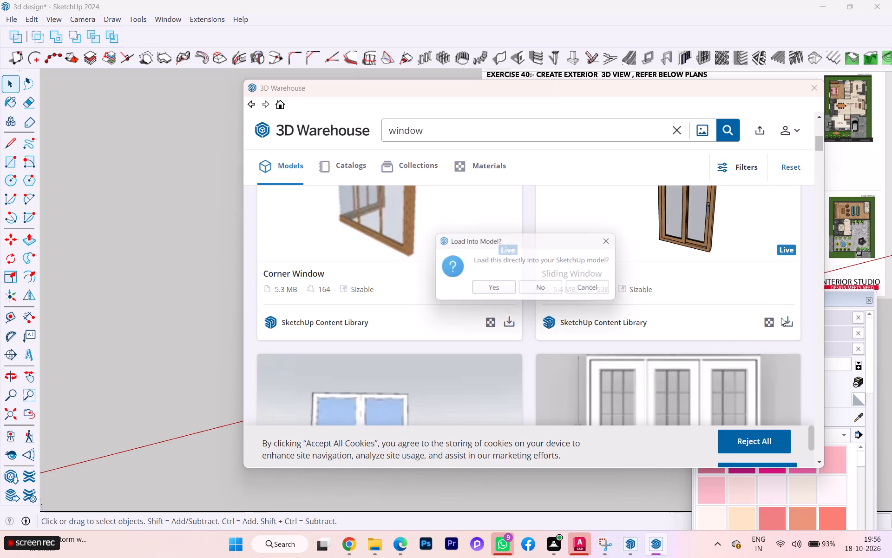
click(488, 291)
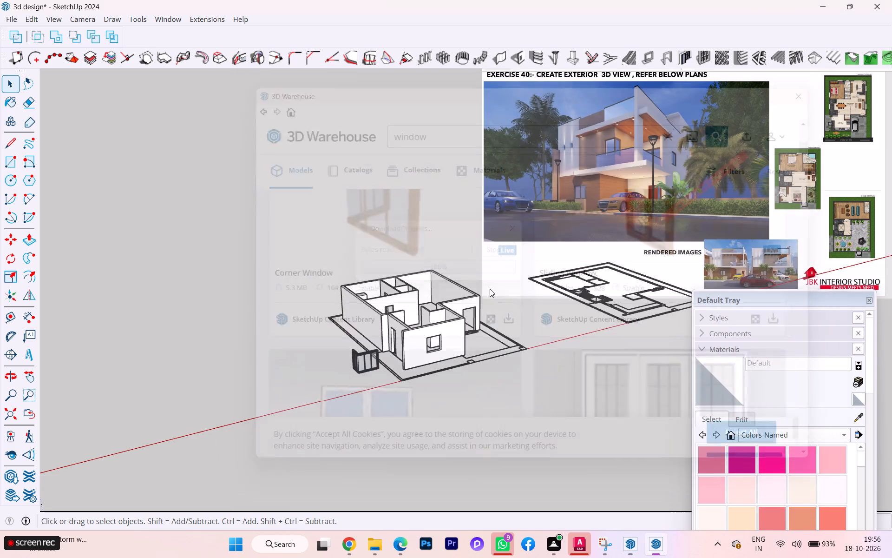
Place the sliding window at the lower-left corner of the front wall opening.
click(575, 296)
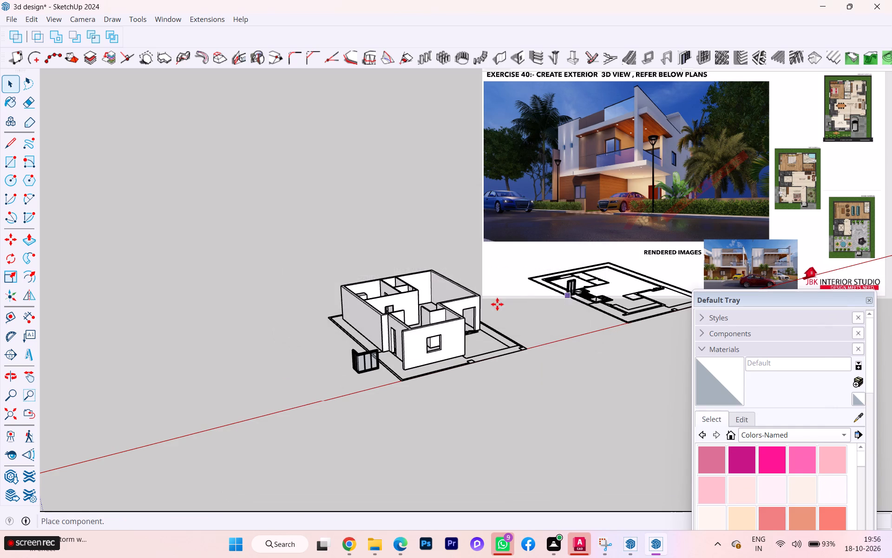
scroll(445, 342, up, 2)
scroll(445, 342, down, 1)
scroll(445, 342, up, 9)
scroll(421, 363, down, 1)
scroll(421, 363, up, 5)
scroll(411, 364, down, 1)
scroll(410, 364, up, 1)
scroll(410, 364, down, 2)
scroll(410, 364, up, 9)
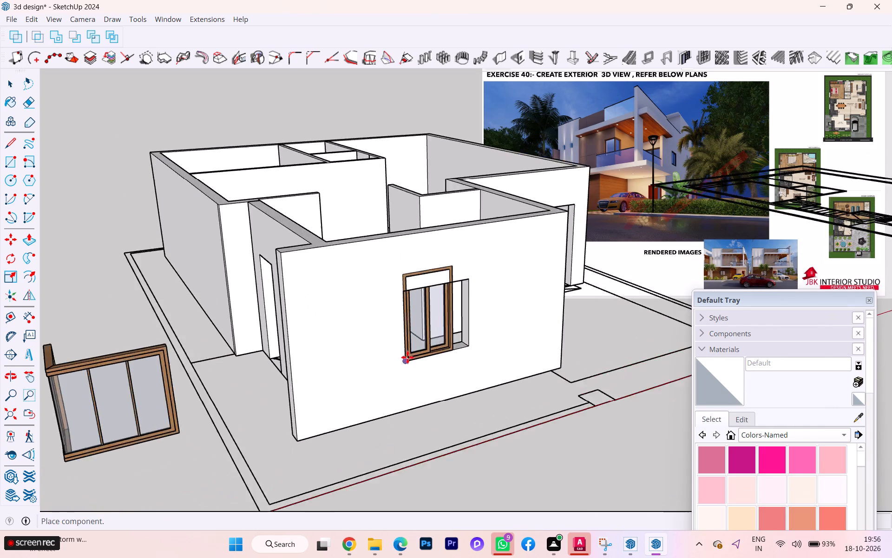
scroll(407, 357, up, 6)
scroll(417, 349, down, 1)
scroll(417, 349, up, 1)
scroll(417, 349, down, 5)
scroll(417, 348, up, 2)
click(405, 367)
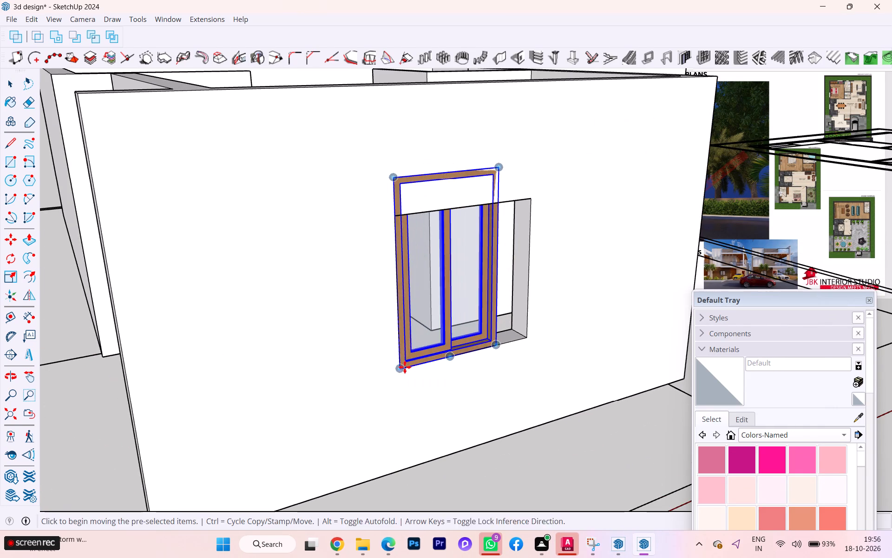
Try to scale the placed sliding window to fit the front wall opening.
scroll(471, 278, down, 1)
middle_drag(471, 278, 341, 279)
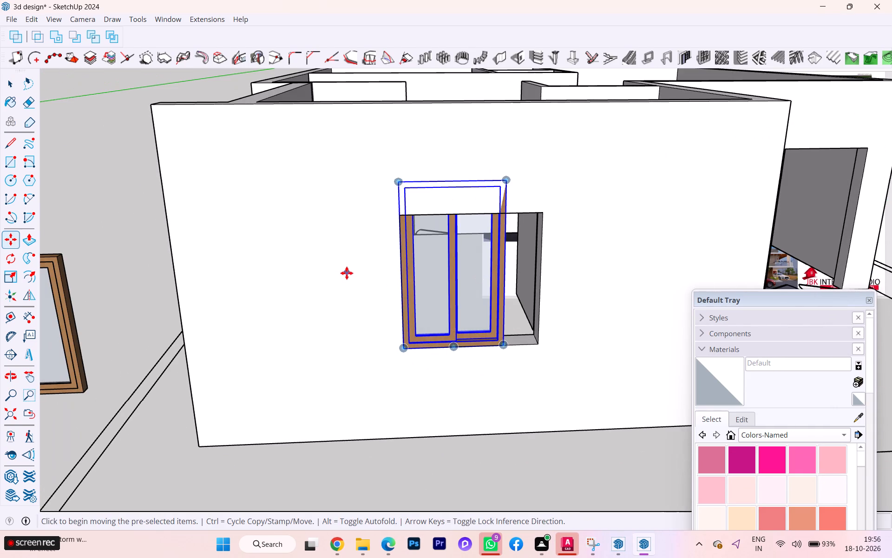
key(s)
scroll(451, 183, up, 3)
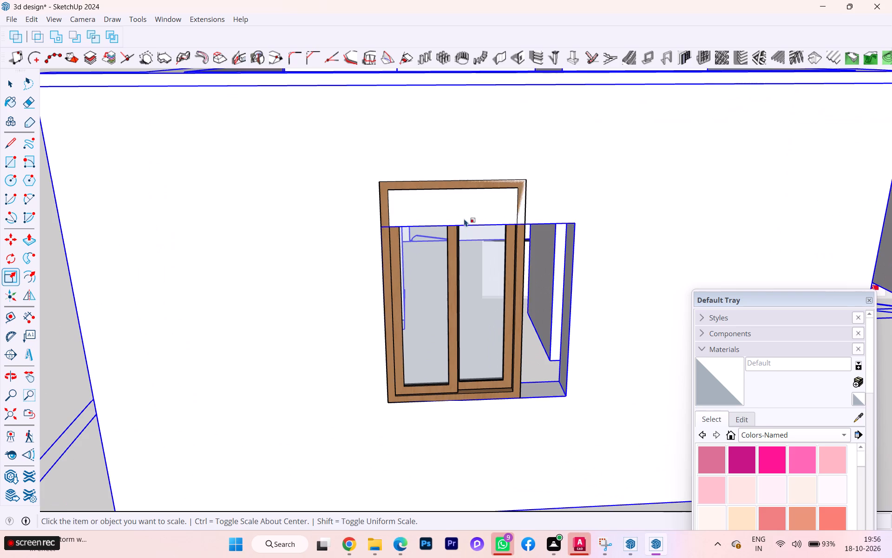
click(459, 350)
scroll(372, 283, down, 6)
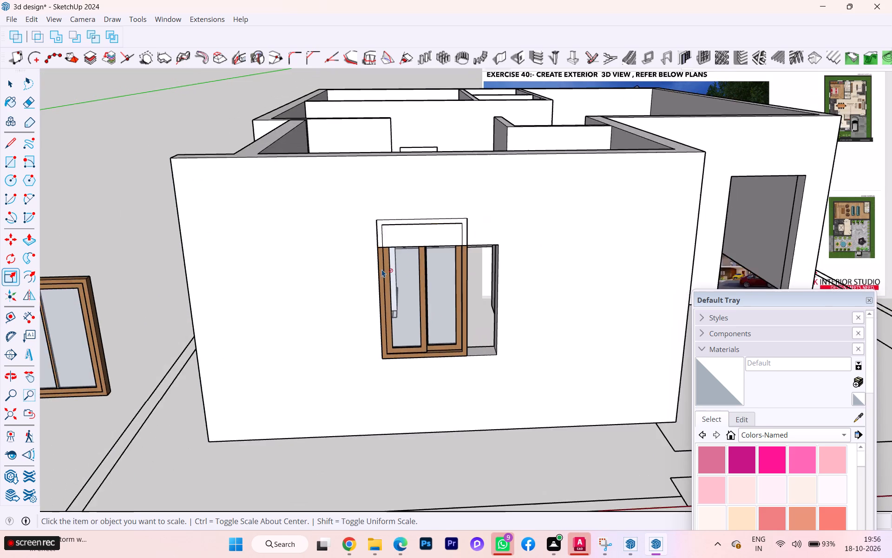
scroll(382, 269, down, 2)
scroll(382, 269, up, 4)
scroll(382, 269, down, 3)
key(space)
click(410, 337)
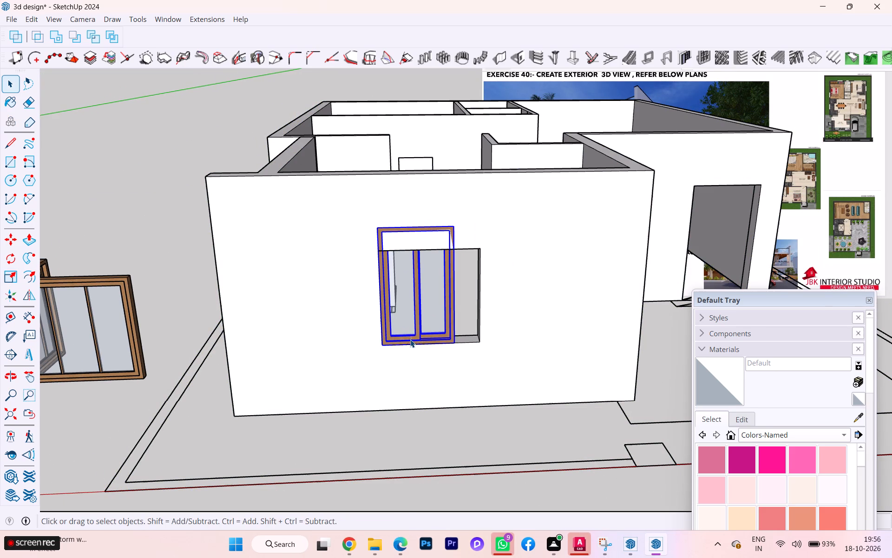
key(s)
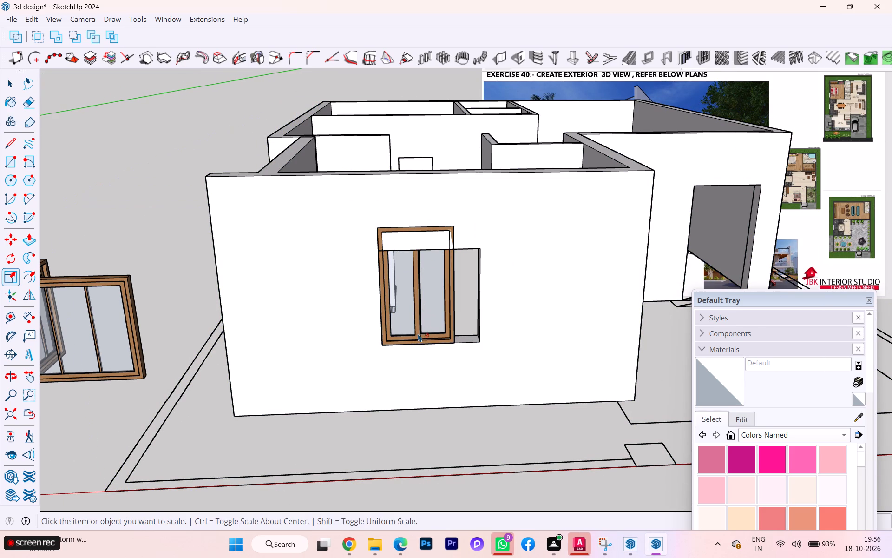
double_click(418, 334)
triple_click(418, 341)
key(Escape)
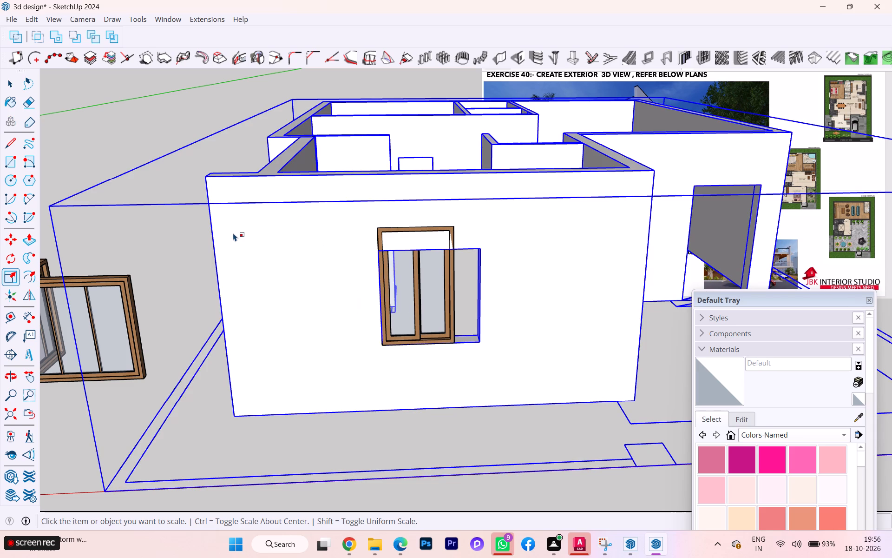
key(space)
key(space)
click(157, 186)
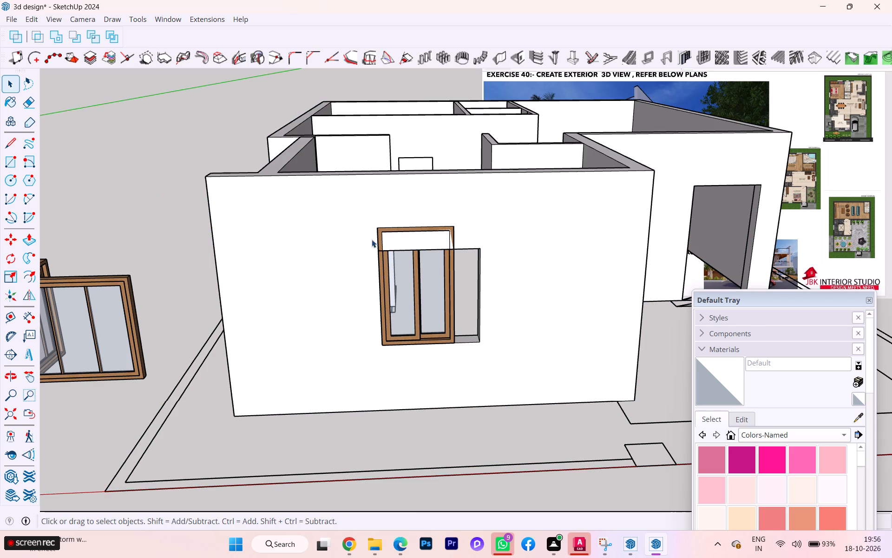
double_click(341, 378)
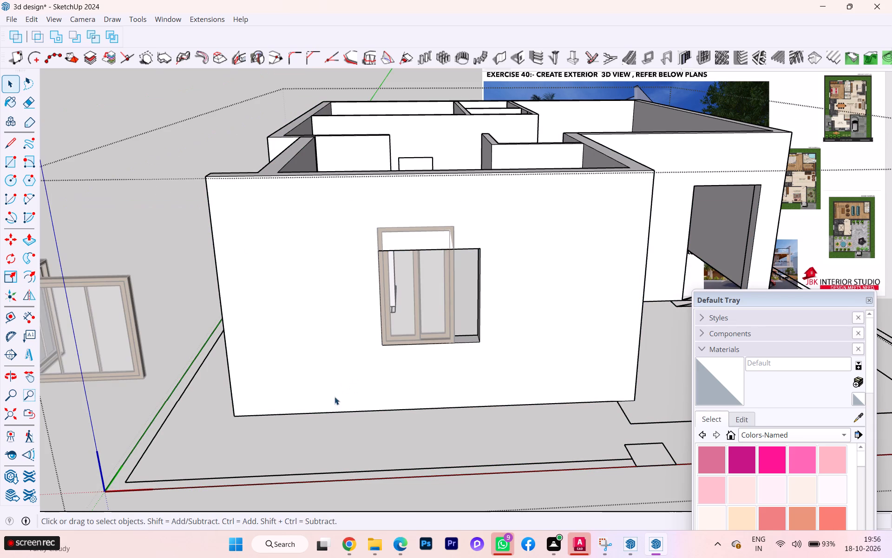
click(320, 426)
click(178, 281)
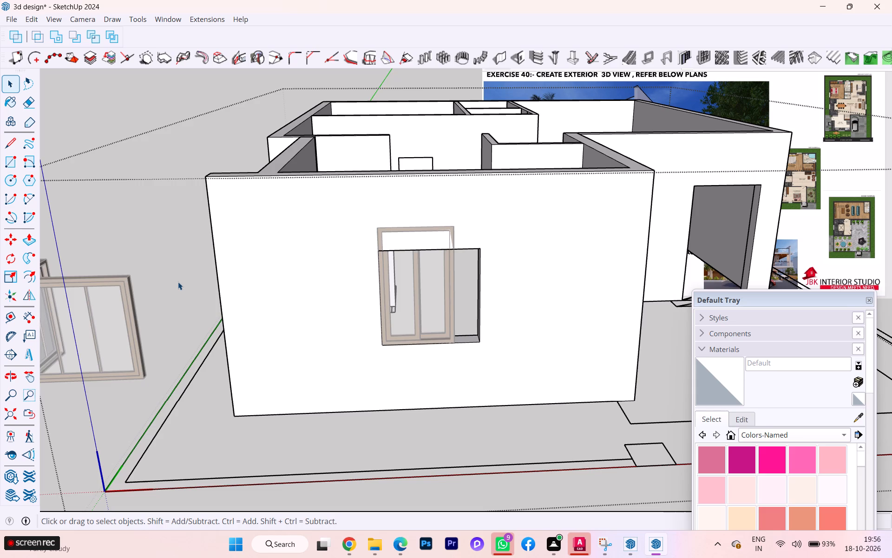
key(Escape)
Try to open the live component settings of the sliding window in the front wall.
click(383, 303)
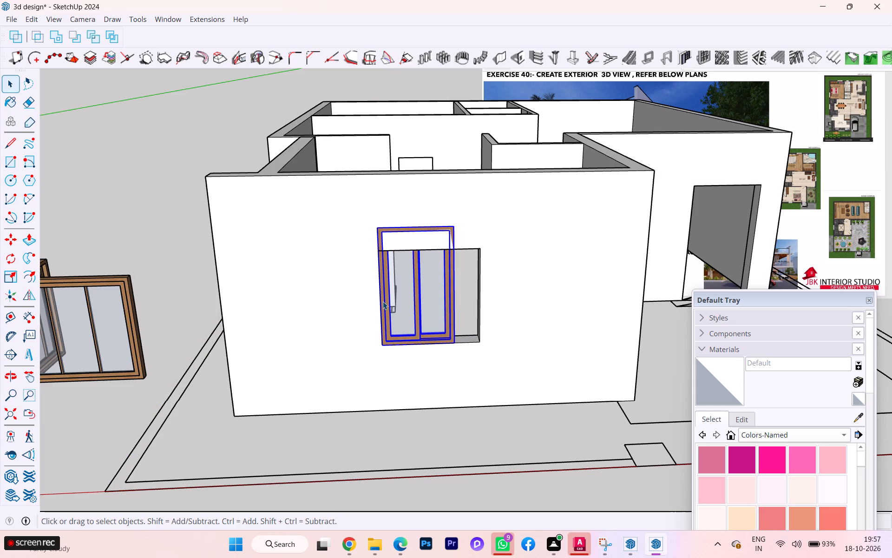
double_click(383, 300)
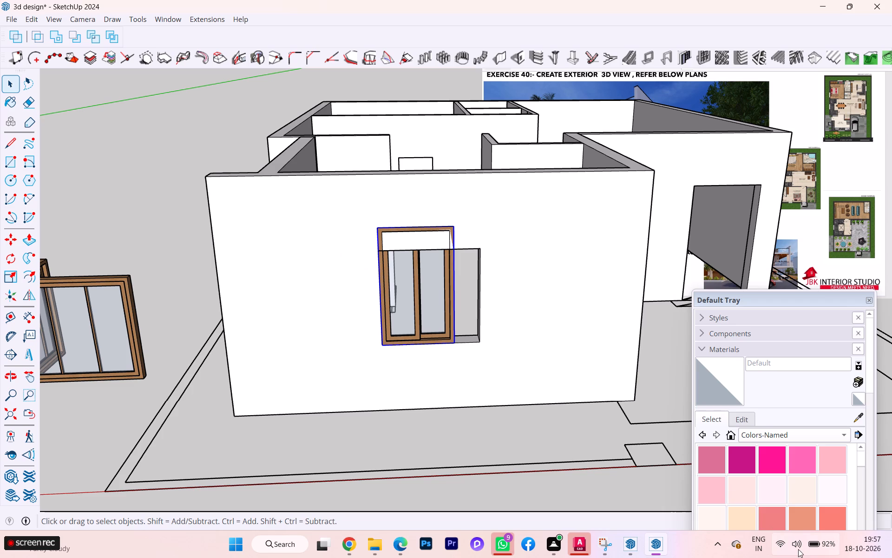
Check the computer's Wi-Fi connection.
click(783, 545)
click(740, 334)
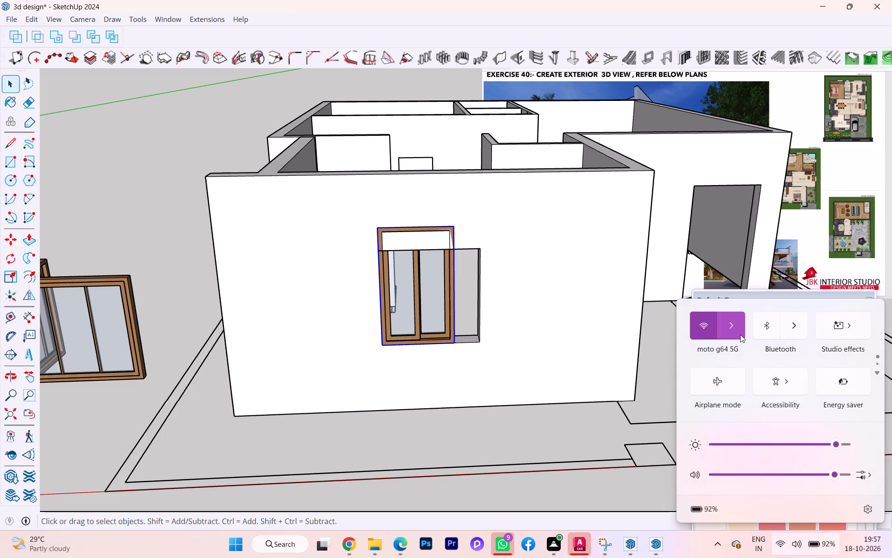
click(659, 361)
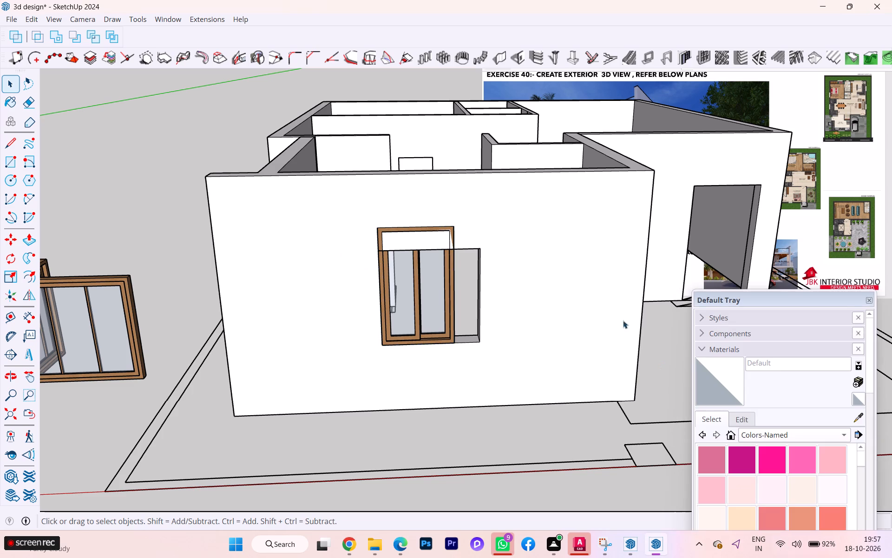
Configure the sliding window live component with a width of 48 in and a height of 48 in.
click(384, 231)
double_click(383, 264)
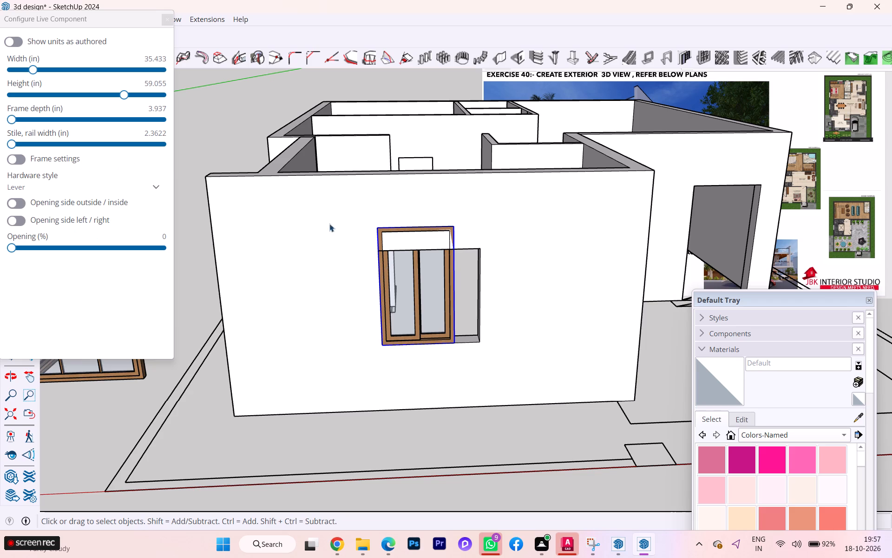
click(163, 64)
double_click(161, 61)
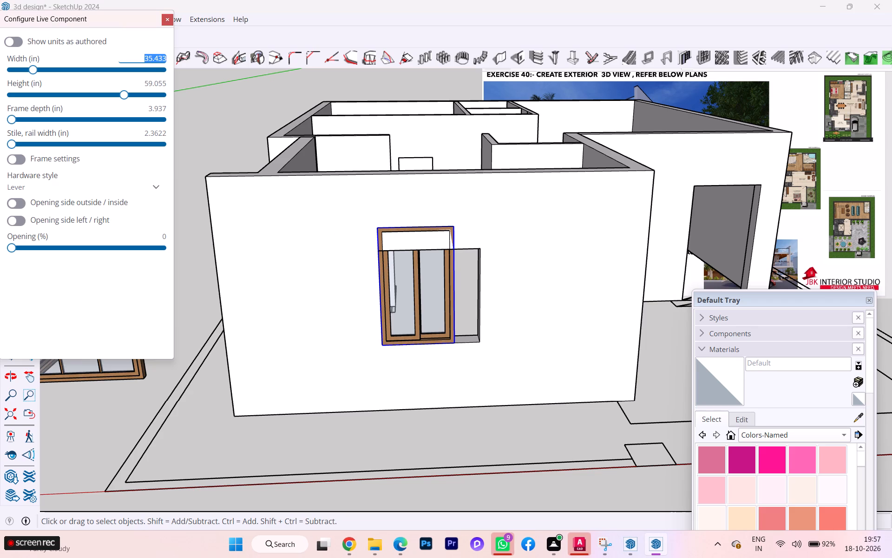
text(48)
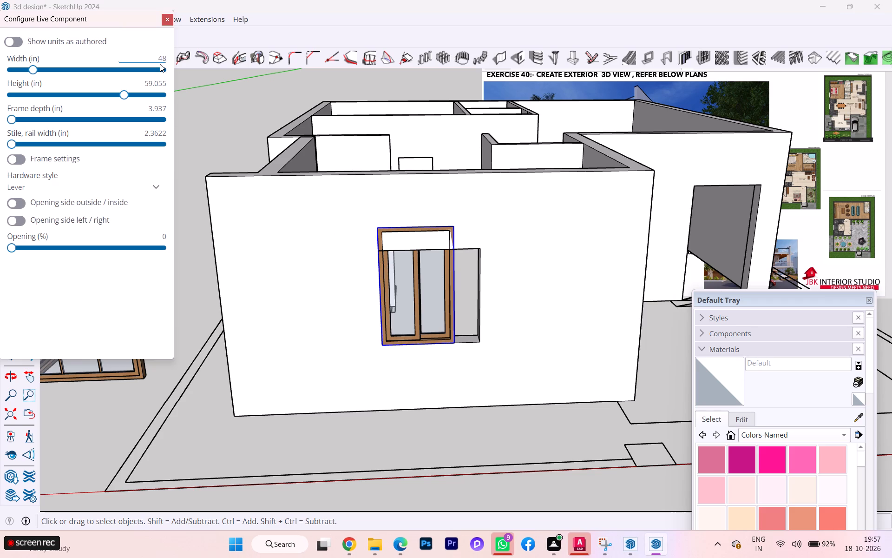
double_click(150, 79)
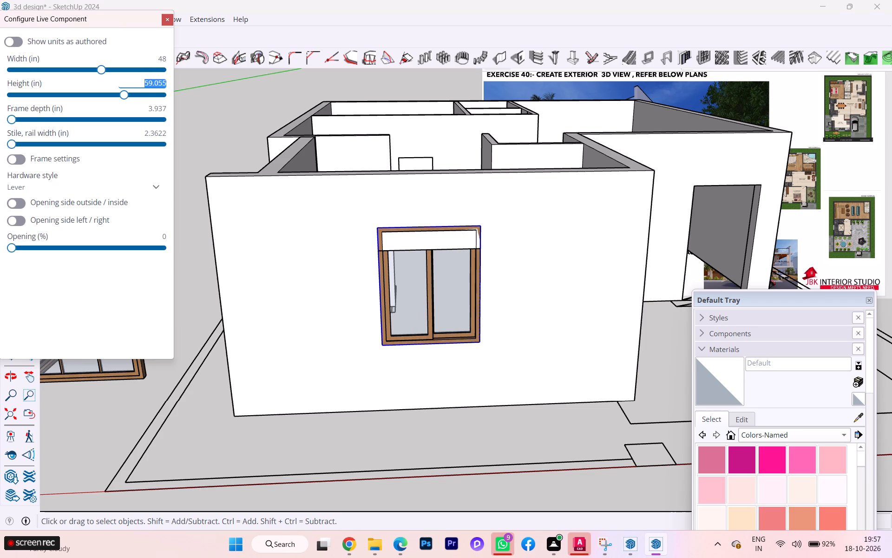
text(48)
click(193, 121)
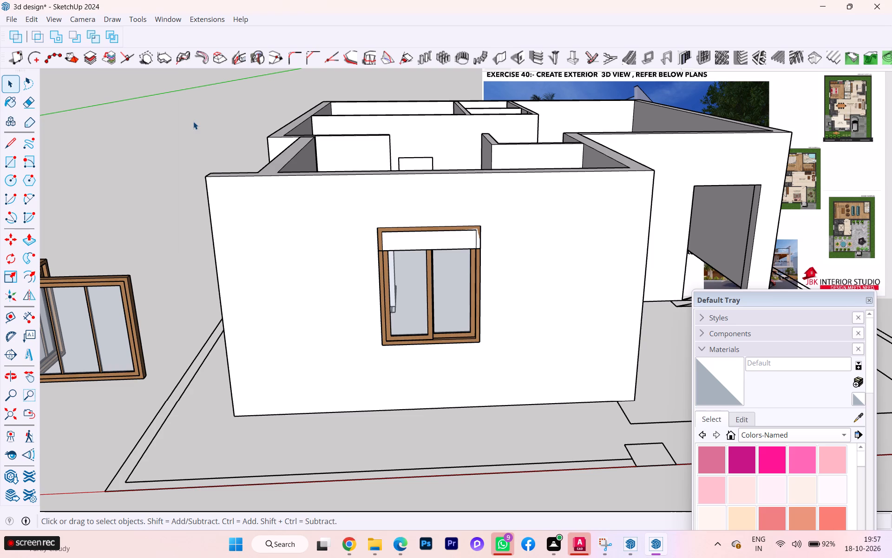
Check the height of the front wall opening along the sliding window's side with the Dimension tool.
click(383, 281)
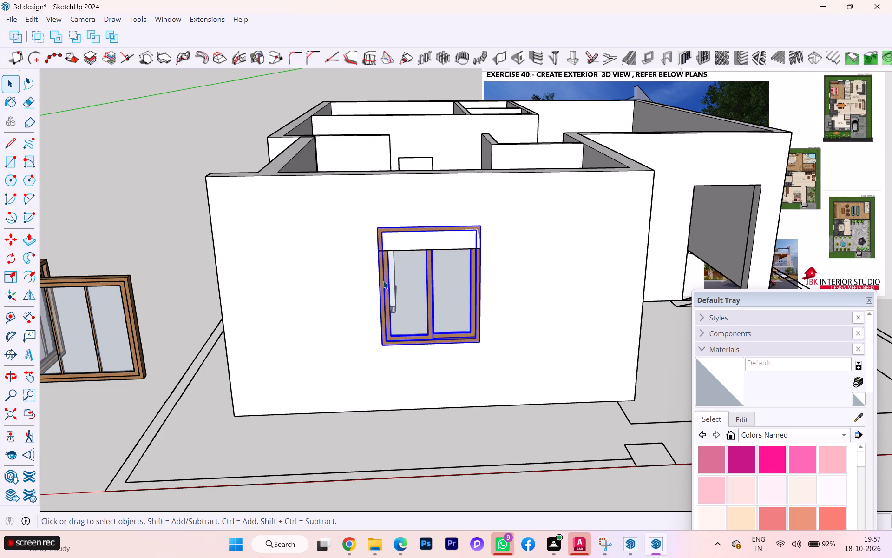
scroll(408, 226, up, 1)
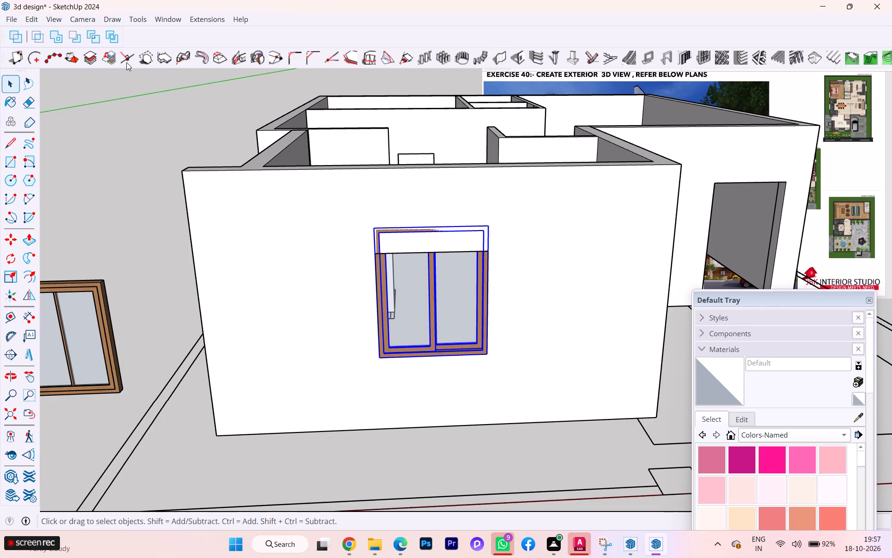
click(33, 315)
click(376, 255)
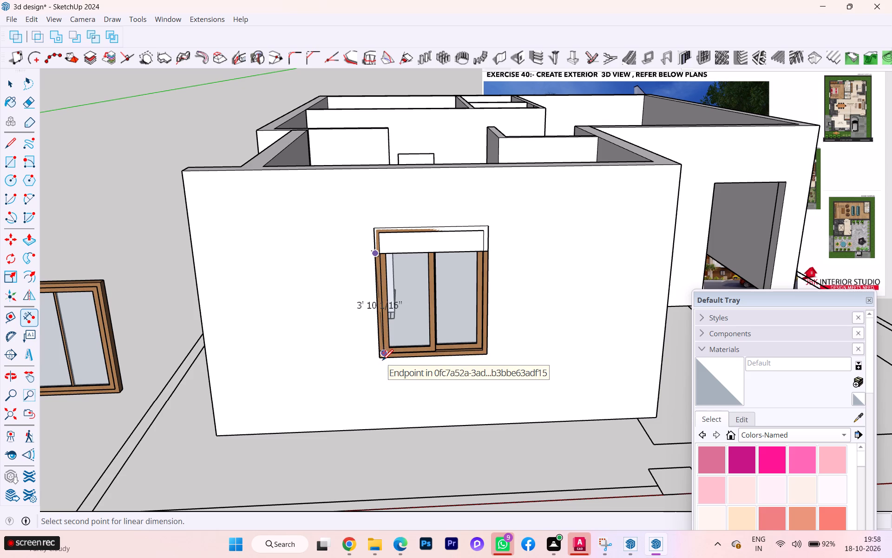
scroll(382, 359, up, 4)
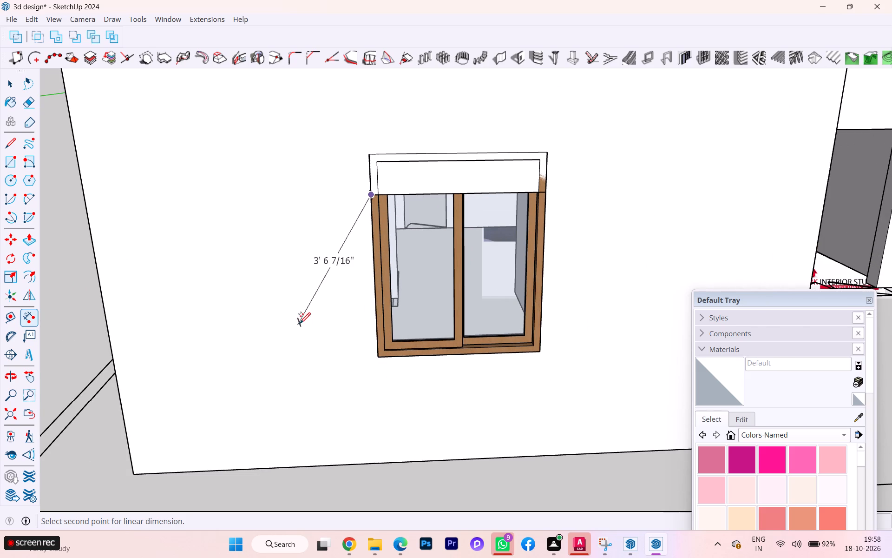
key(Escape)
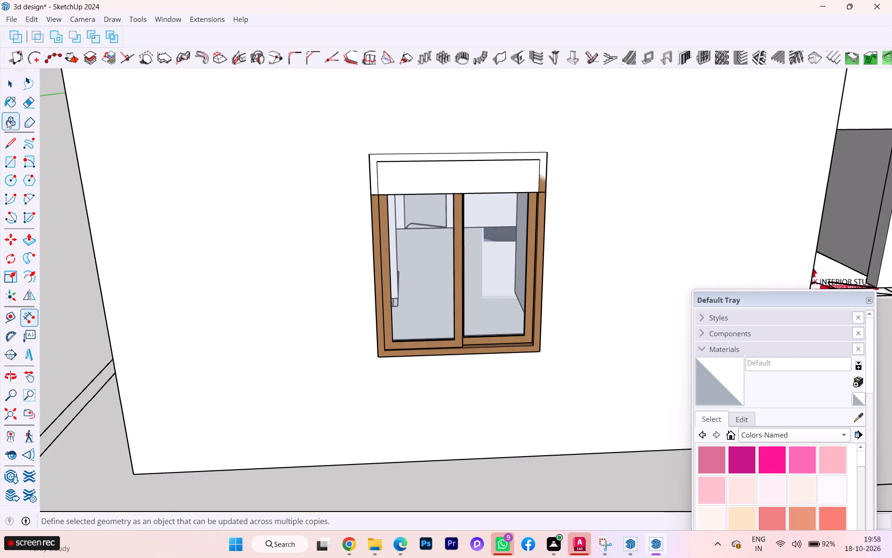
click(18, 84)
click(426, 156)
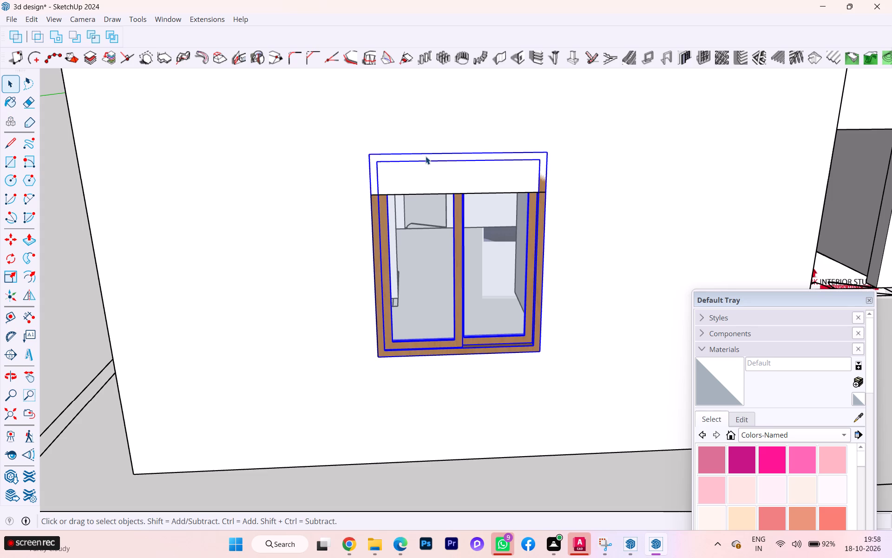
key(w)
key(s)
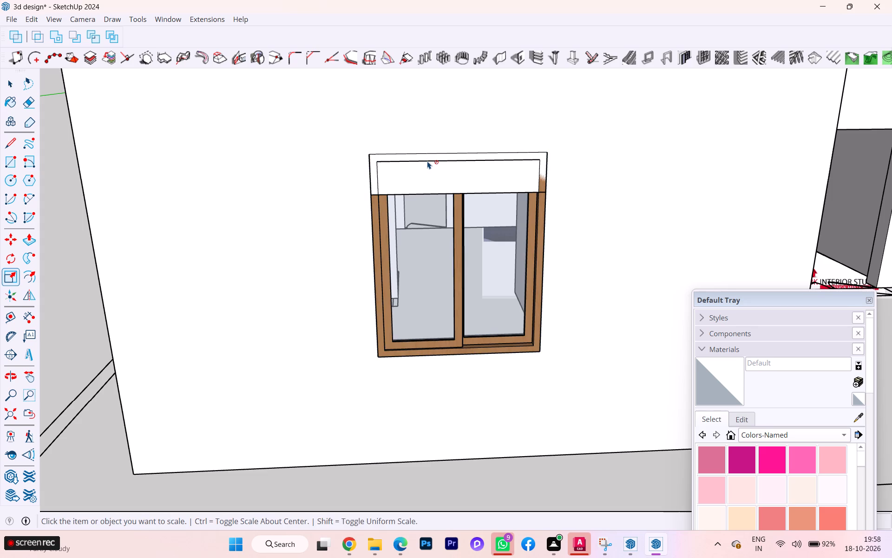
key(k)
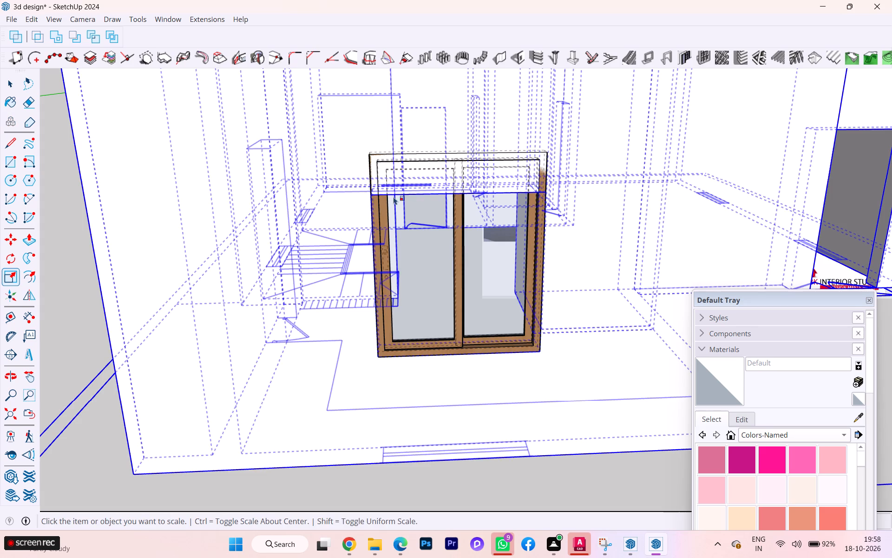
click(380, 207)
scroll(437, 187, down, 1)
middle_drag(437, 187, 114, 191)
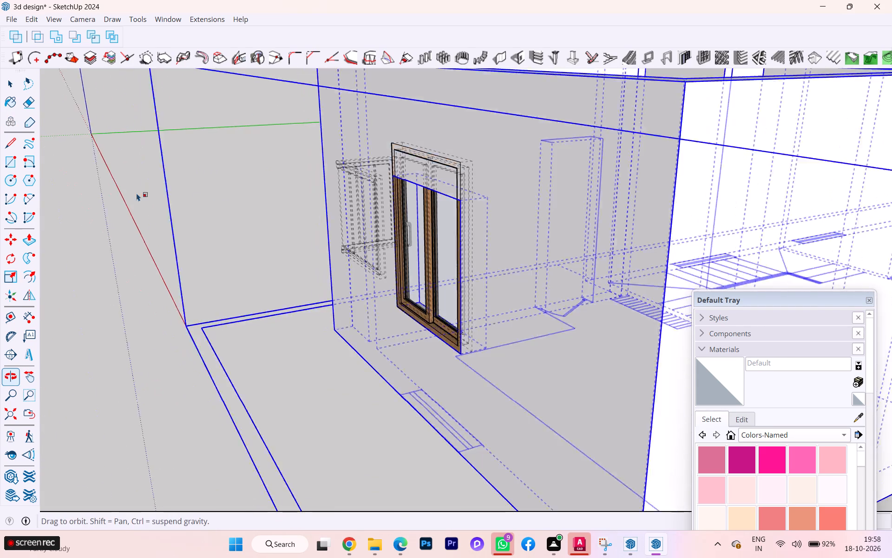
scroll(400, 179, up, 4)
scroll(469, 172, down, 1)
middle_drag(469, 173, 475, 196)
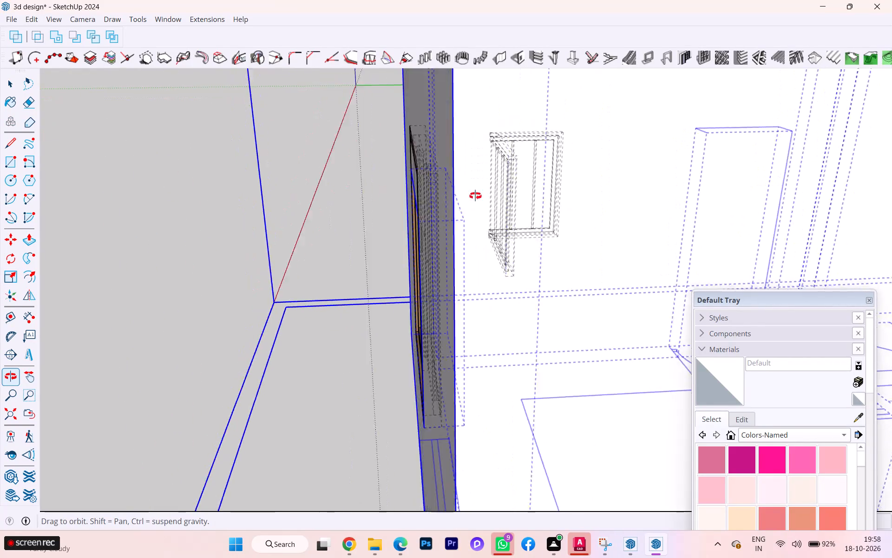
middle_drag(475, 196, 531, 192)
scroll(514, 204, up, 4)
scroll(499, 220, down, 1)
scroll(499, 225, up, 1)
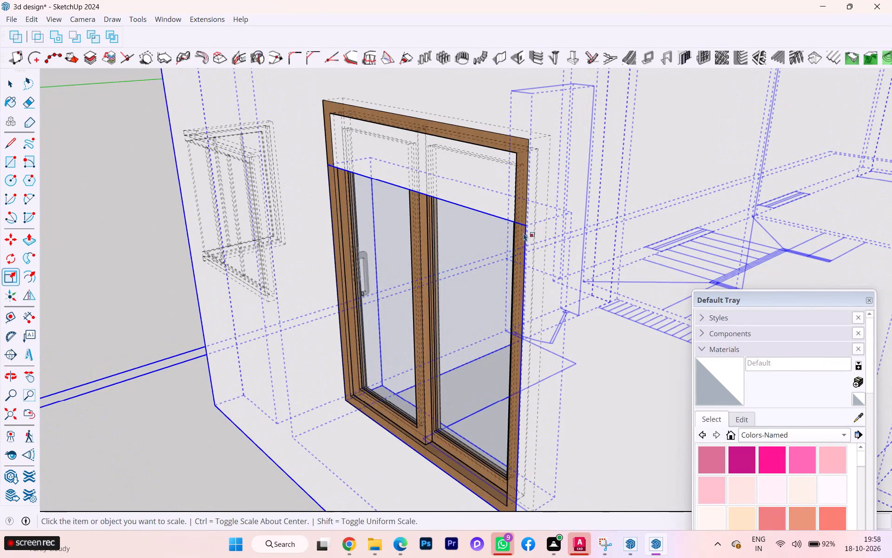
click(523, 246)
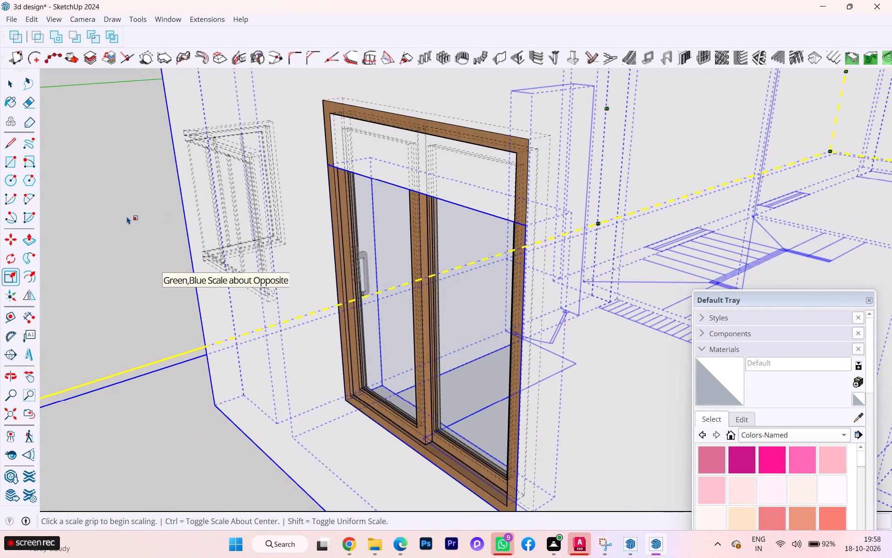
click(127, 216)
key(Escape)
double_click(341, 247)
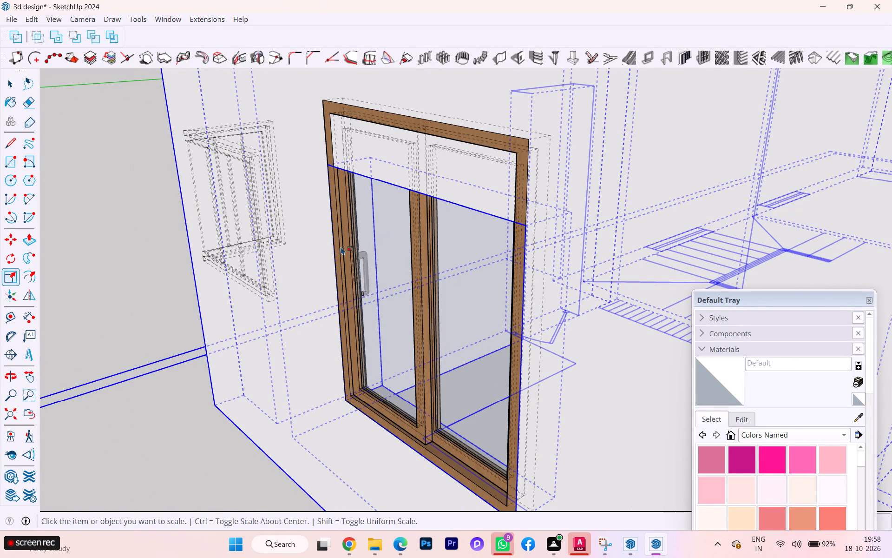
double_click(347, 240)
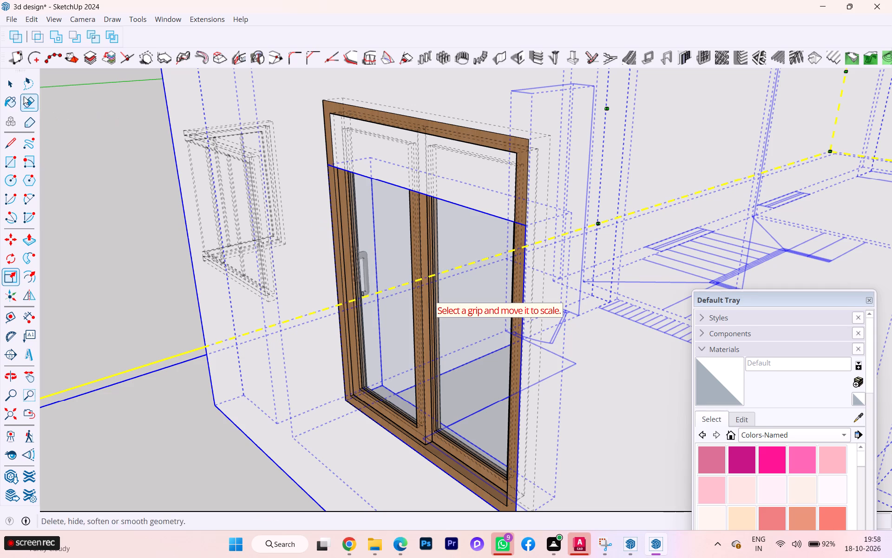
Reduce the height of the front wall's sliding window live component to about 48.05 in.
click(13, 83)
double_click(349, 226)
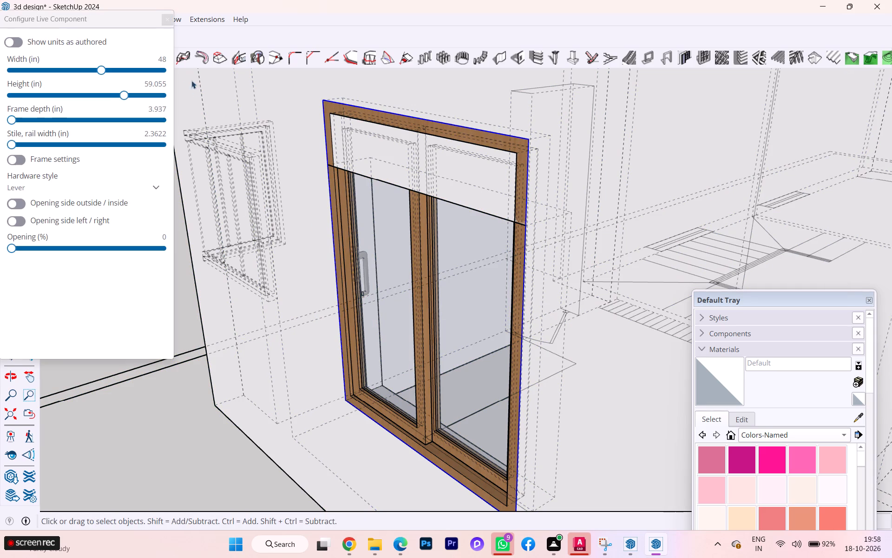
drag(127, 94, 111, 94)
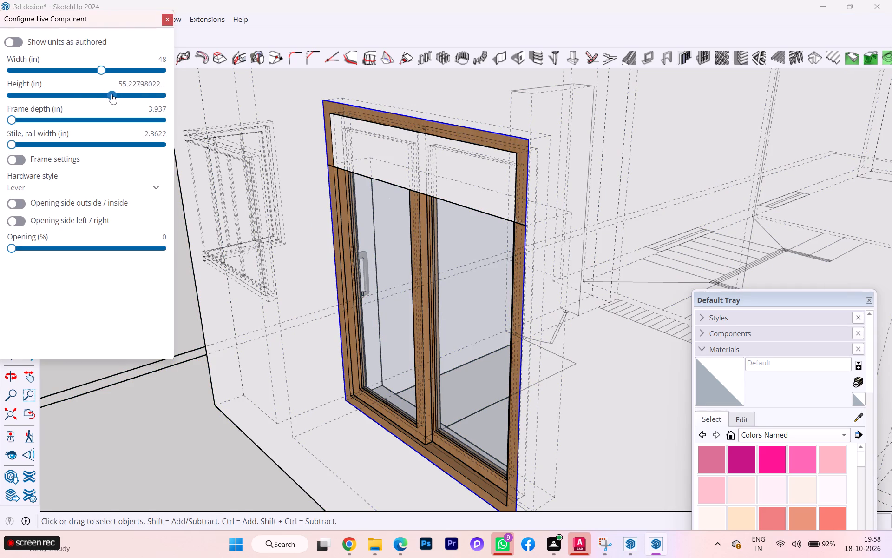
drag(111, 94, 91, 94)
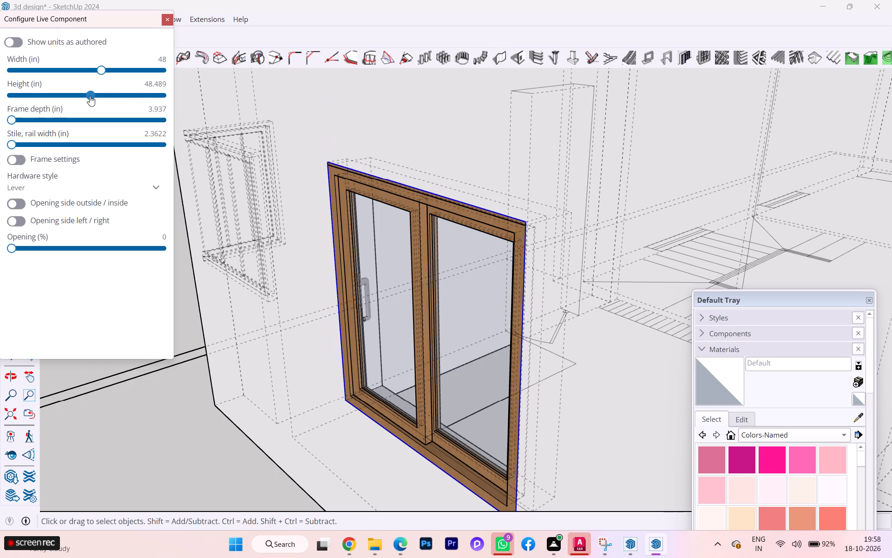
click(90, 96)
click(90, 95)
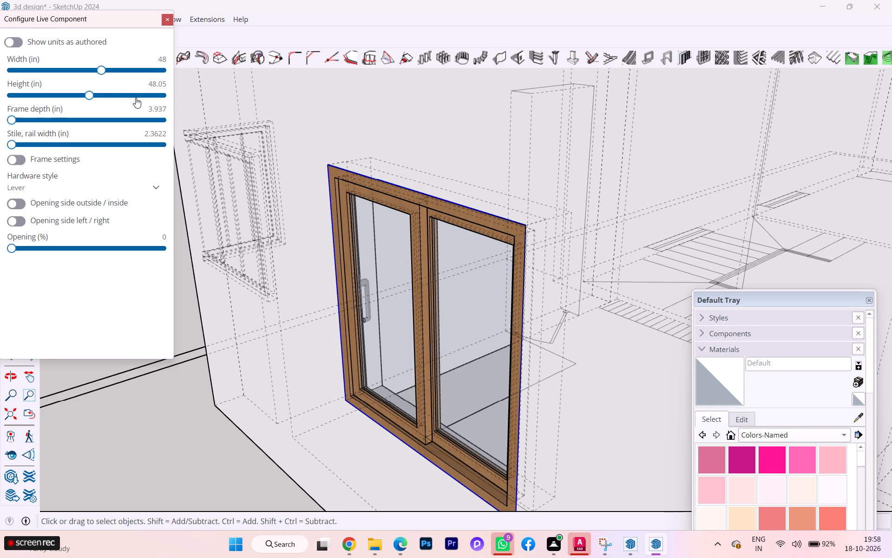
click(200, 375)
Hide the back edges and examine how the resized sliding window sits in the front wall opening from several angles.
scroll(287, 286, down, 2)
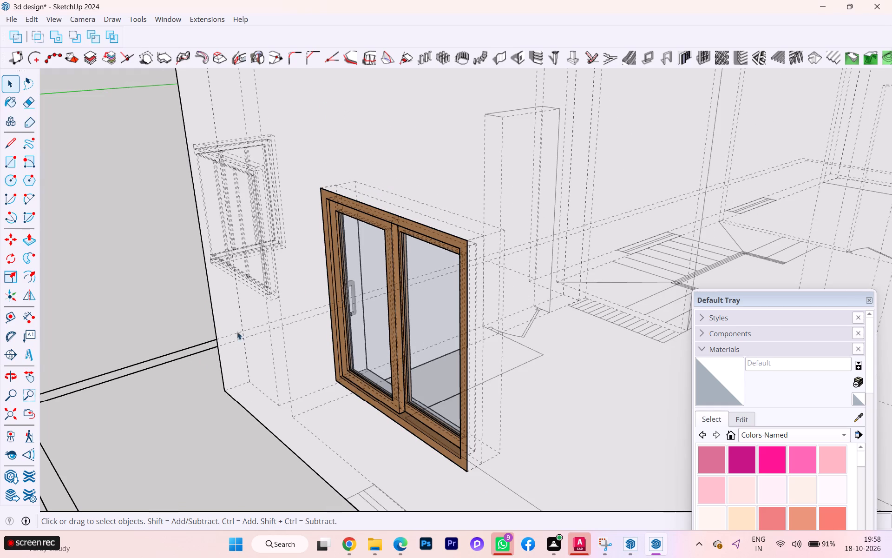
key(k)
middle_drag(284, 309, 382, 291)
scroll(313, 305, down, 1)
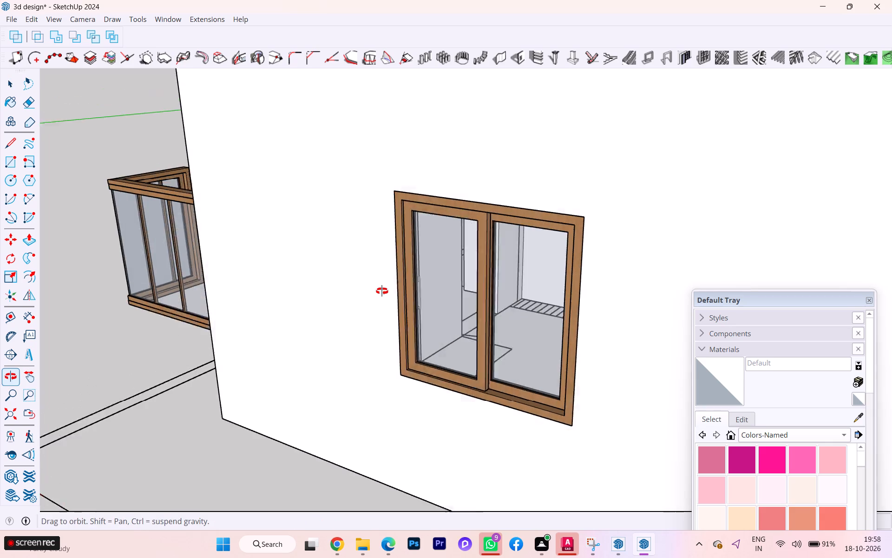
middle_drag(382, 291, 393, 289)
scroll(406, 298, up, 3)
scroll(443, 319, down, 1)
scroll(478, 338, up, 2)
middle_drag(499, 359, 252, 339)
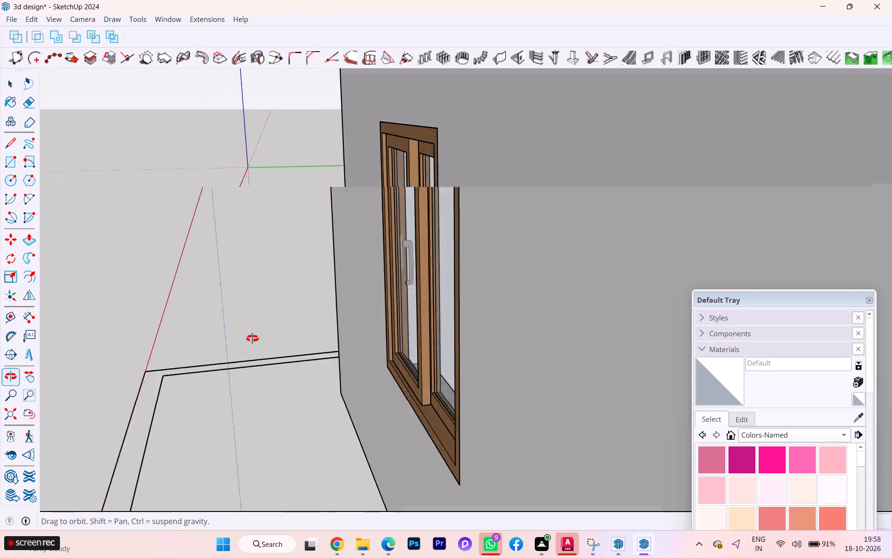
middle_drag(252, 339, 440, 354)
scroll(441, 375, up, 3)
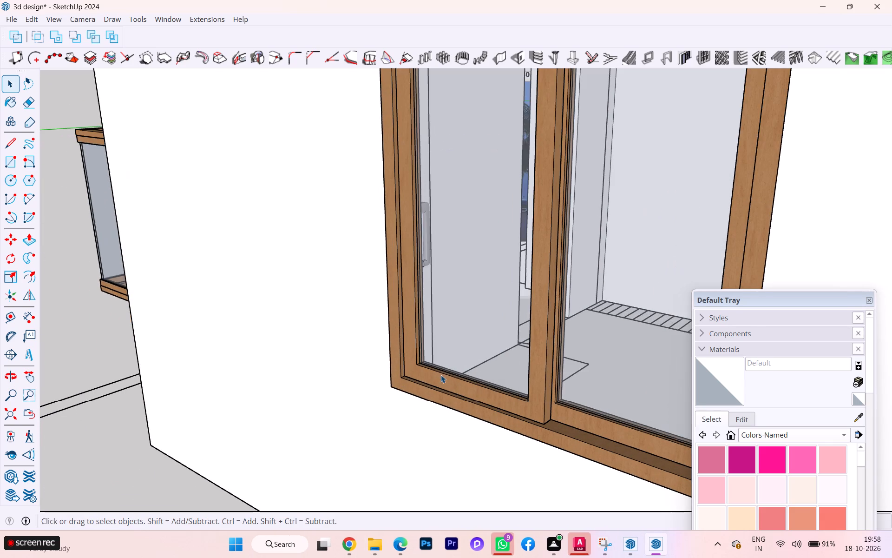
scroll(440, 373, down, 1)
middle_drag(439, 372, 332, 358)
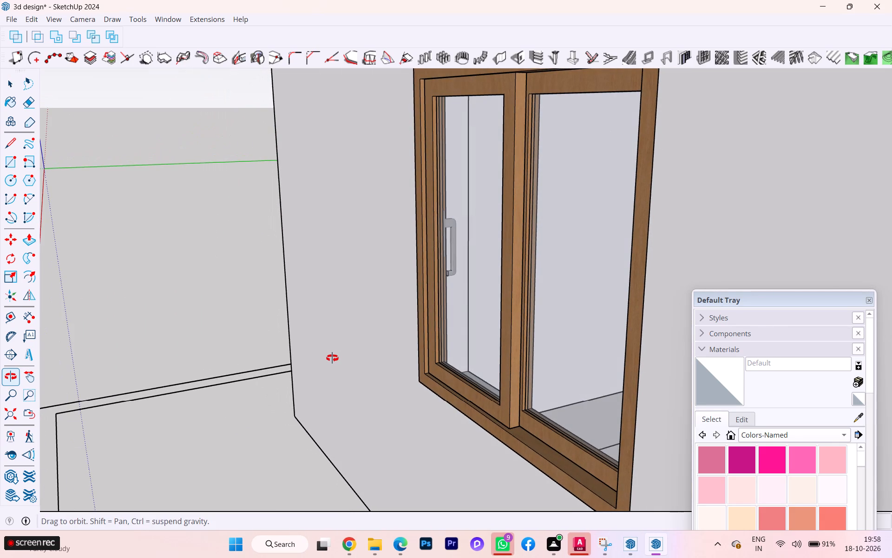
middle_drag(332, 358, 577, 370)
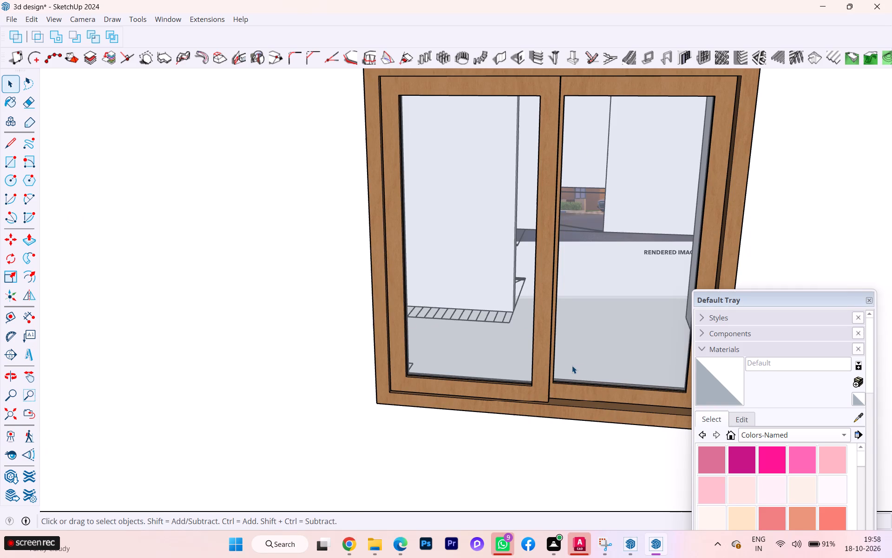
scroll(556, 352, down, 2)
scroll(556, 351, up, 1)
scroll(556, 351, down, 1)
scroll(555, 349, up, 3)
scroll(555, 349, down, 8)
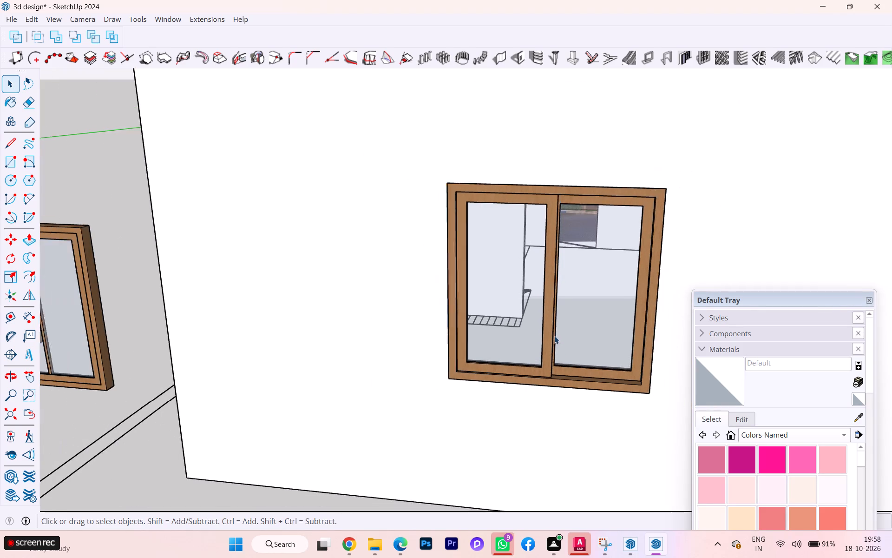
scroll(554, 336, down, 1)
scroll(554, 336, up, 1)
scroll(554, 337, down, 1)
Copy the sliding window from the front wall to the outside of the opposite rear wall, near its base.
click(546, 362)
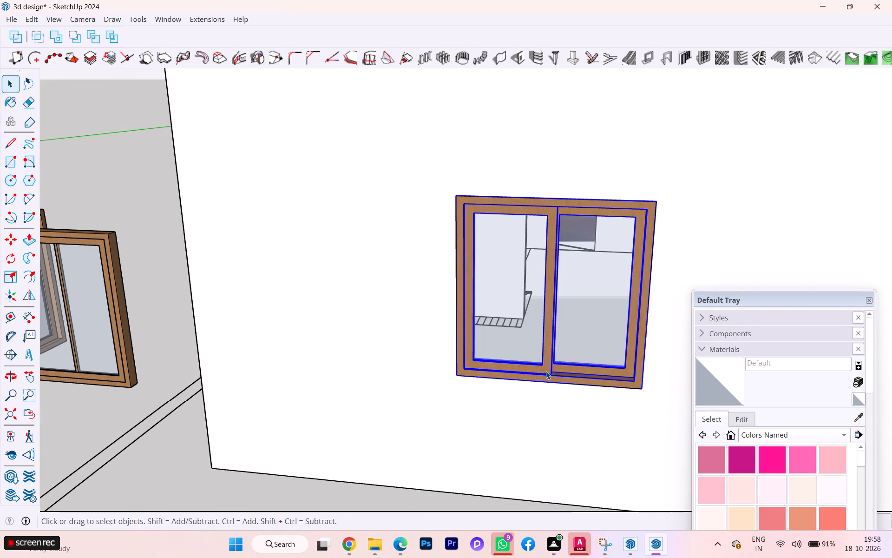
key(m)
key(Return)
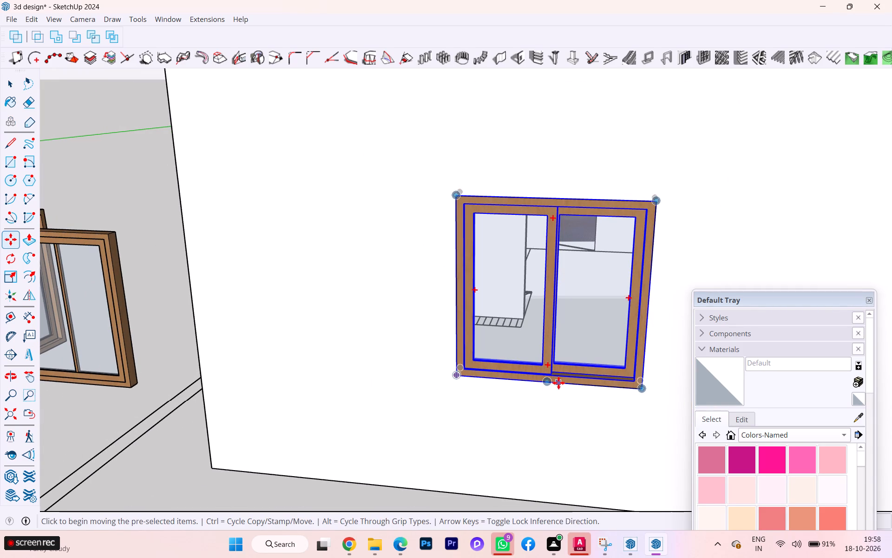
click(558, 383)
scroll(410, 374, down, 1)
scroll(410, 374, up, 2)
scroll(410, 374, down, 2)
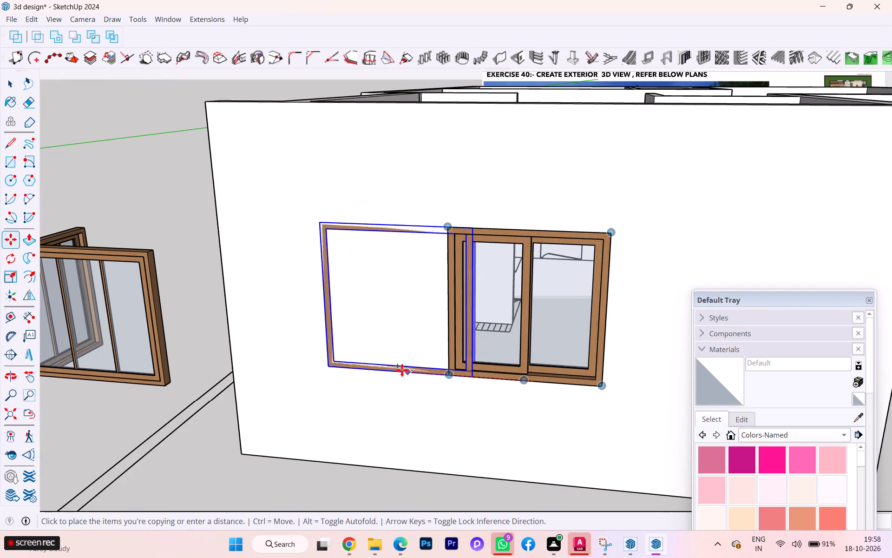
scroll(354, 364, down, 2)
scroll(325, 360, up, 4)
scroll(247, 350, down, 1)
middle_drag(245, 348, 709, 340)
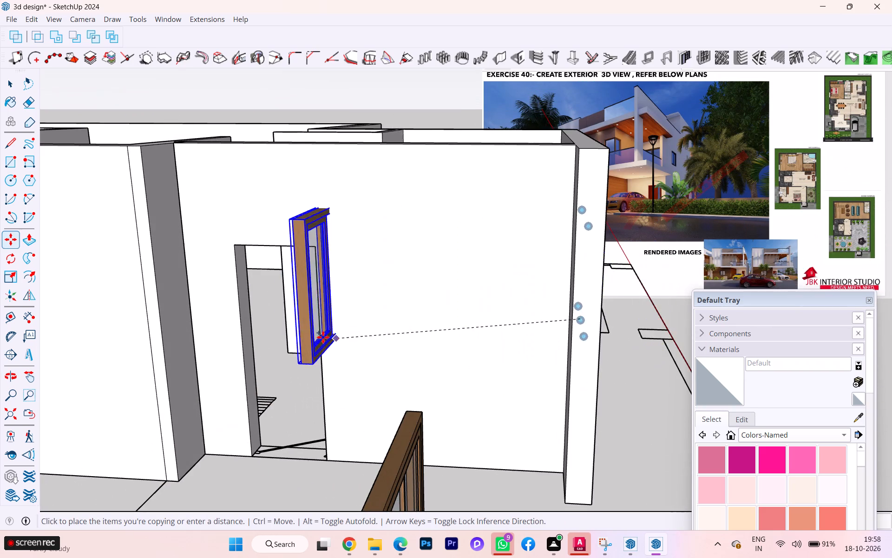
scroll(322, 337, down, 1)
scroll(322, 337, up, 2)
scroll(322, 337, down, 3)
scroll(159, 345, down, 5)
middle_drag(195, 345, 551, 305)
scroll(532, 304, down, 2)
scroll(532, 304, up, 1)
scroll(532, 304, down, 2)
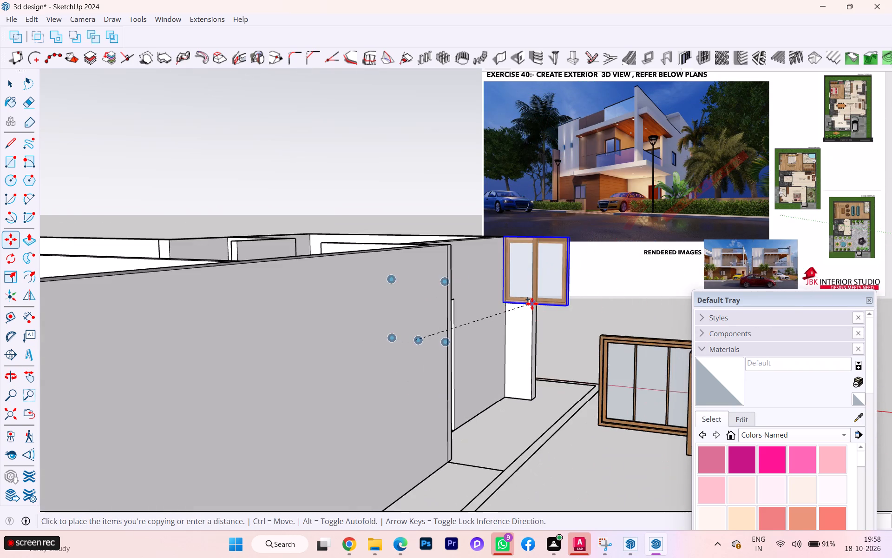
scroll(532, 304, down, 2)
scroll(532, 302, up, 4)
scroll(533, 301, down, 3)
scroll(533, 301, up, 1)
scroll(533, 301, down, 10)
scroll(286, 329, down, 1)
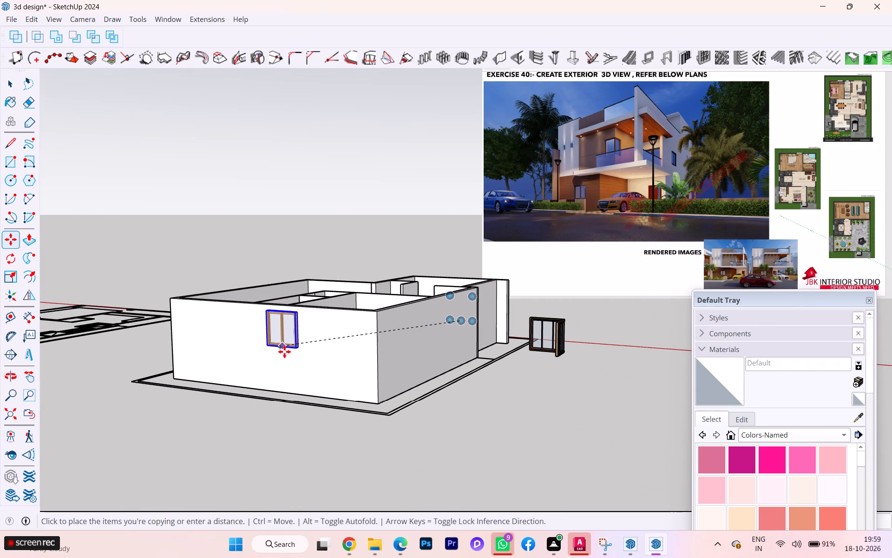
middle_drag(284, 352, 384, 457)
scroll(294, 371, down, 1)
scroll(362, 395, up, 5)
scroll(357, 392, down, 1)
scroll(355, 392, up, 7)
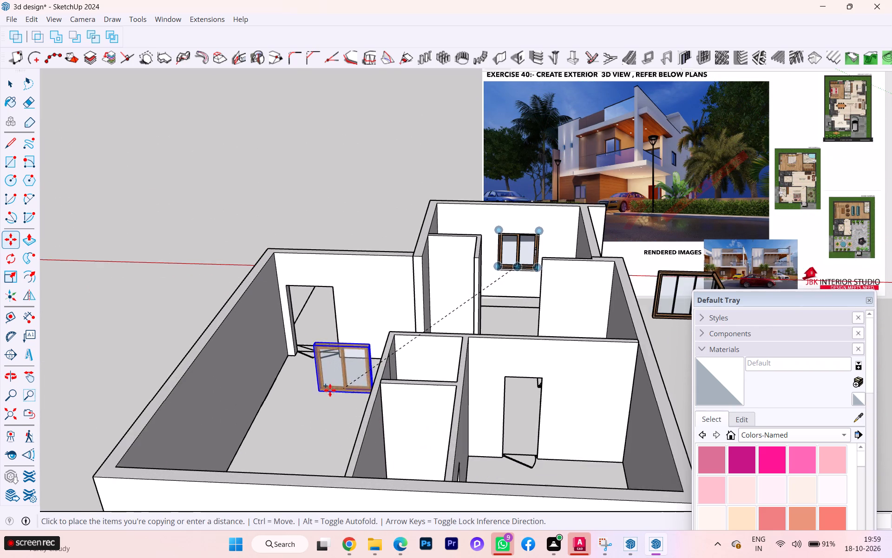
scroll(317, 390, down, 1)
middle_drag(315, 389, 262, 348)
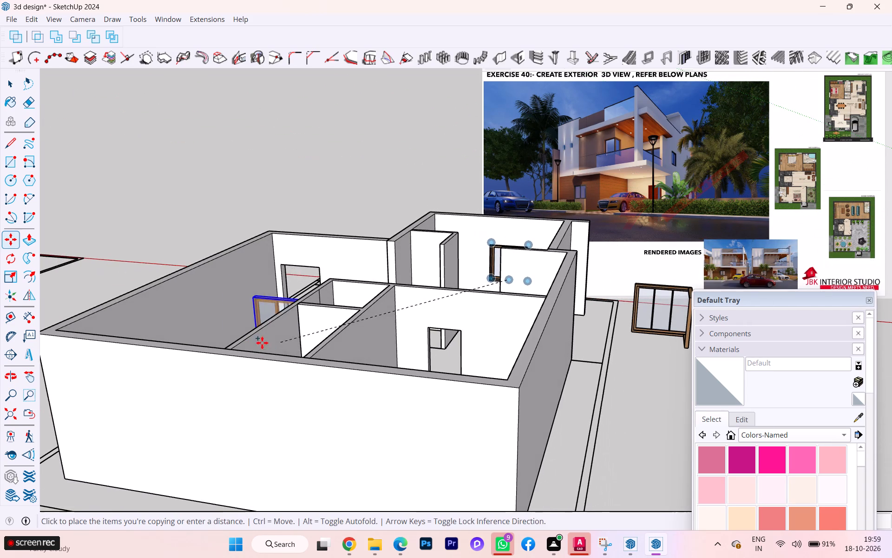
scroll(367, 385, down, 4)
scroll(401, 345, down, 1)
scroll(402, 348, up, 1)
click(332, 487)
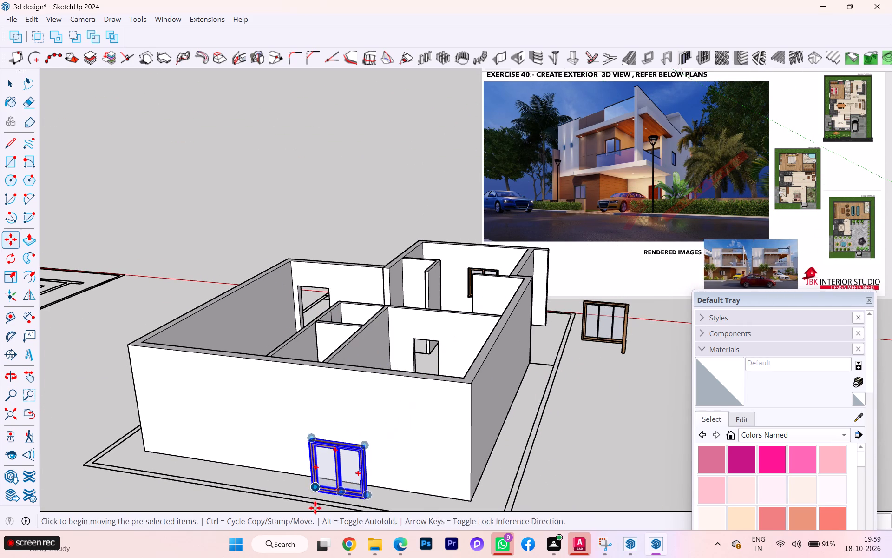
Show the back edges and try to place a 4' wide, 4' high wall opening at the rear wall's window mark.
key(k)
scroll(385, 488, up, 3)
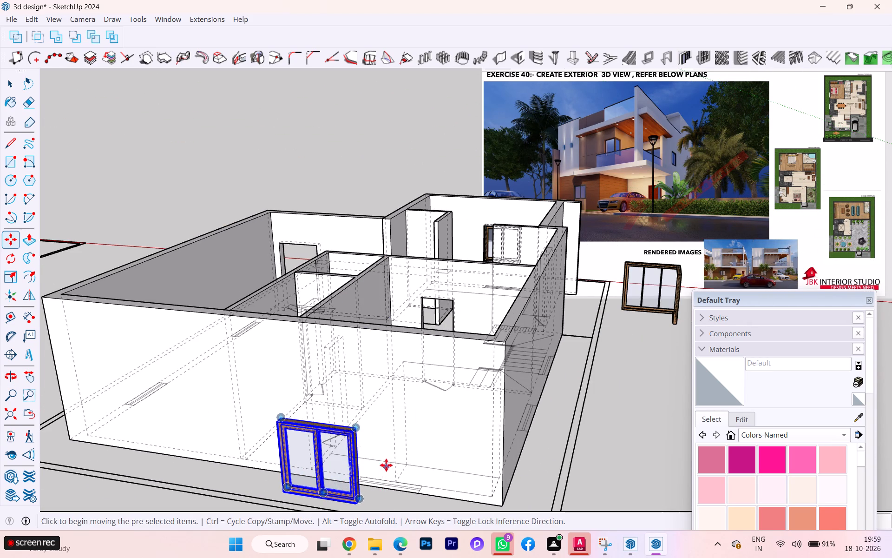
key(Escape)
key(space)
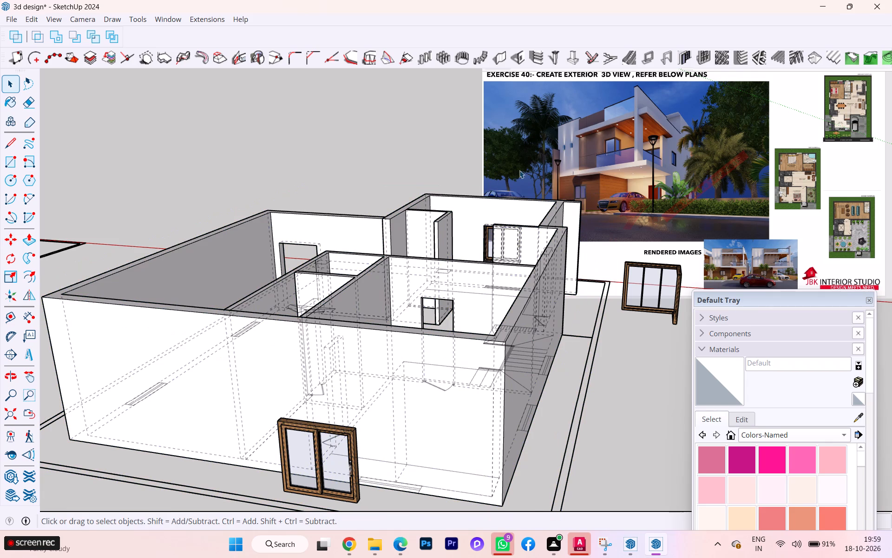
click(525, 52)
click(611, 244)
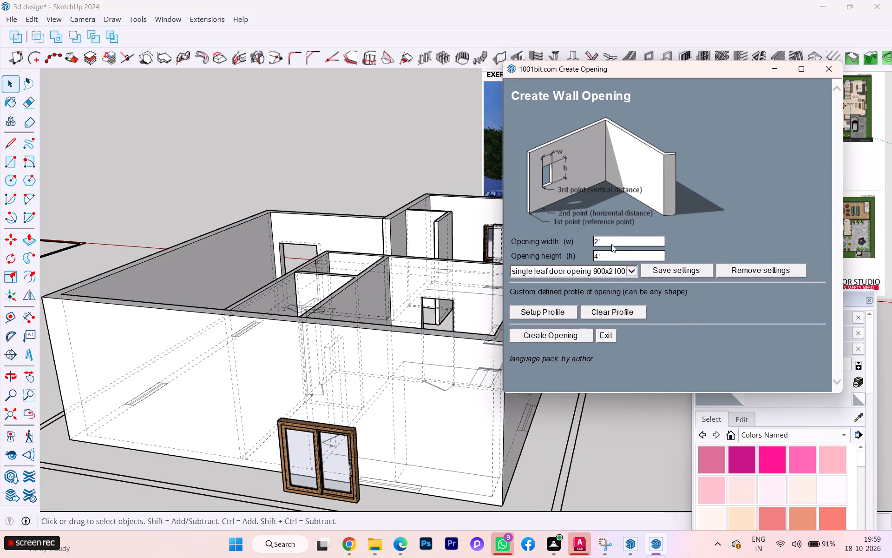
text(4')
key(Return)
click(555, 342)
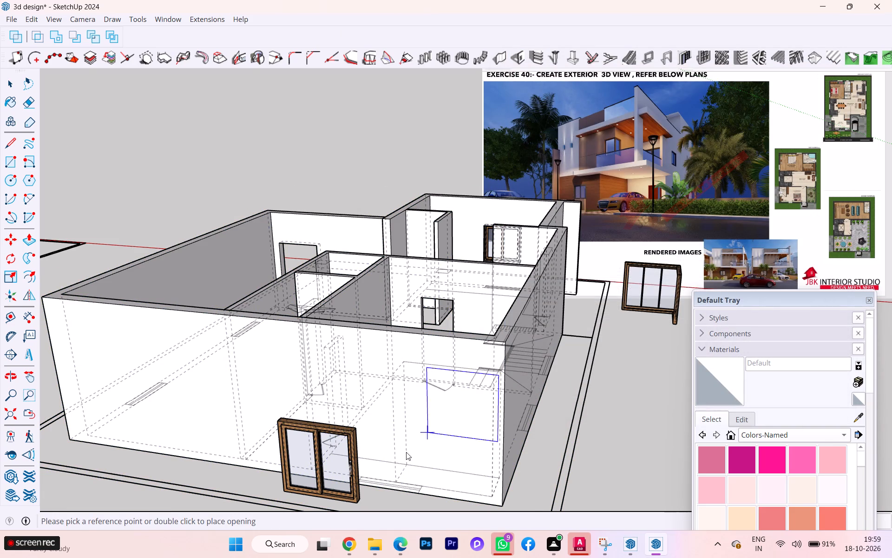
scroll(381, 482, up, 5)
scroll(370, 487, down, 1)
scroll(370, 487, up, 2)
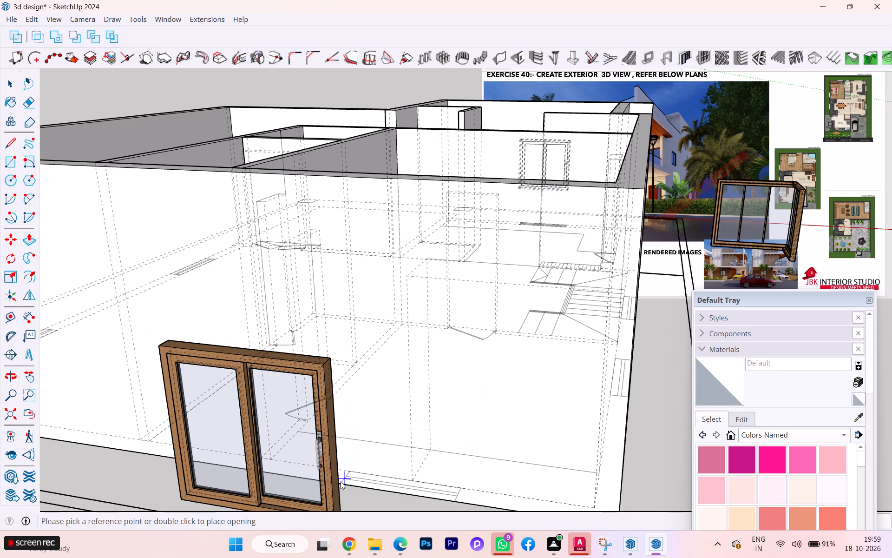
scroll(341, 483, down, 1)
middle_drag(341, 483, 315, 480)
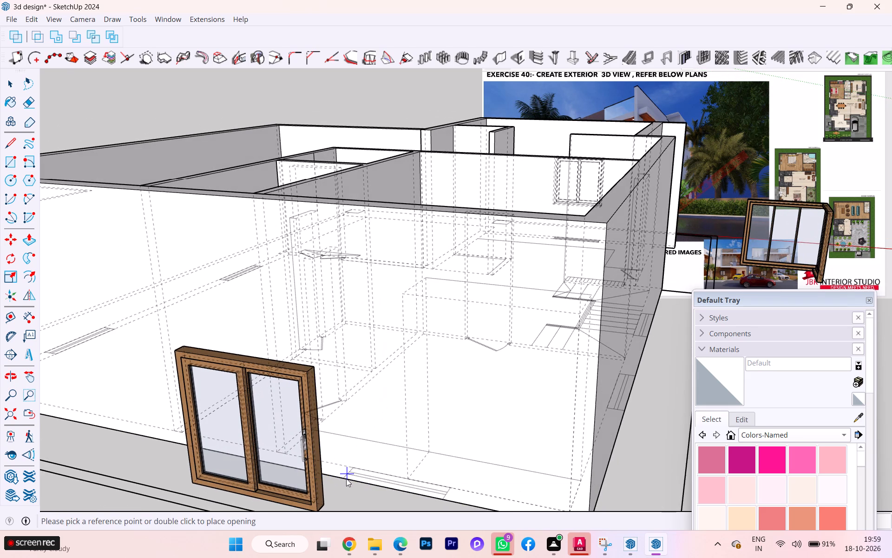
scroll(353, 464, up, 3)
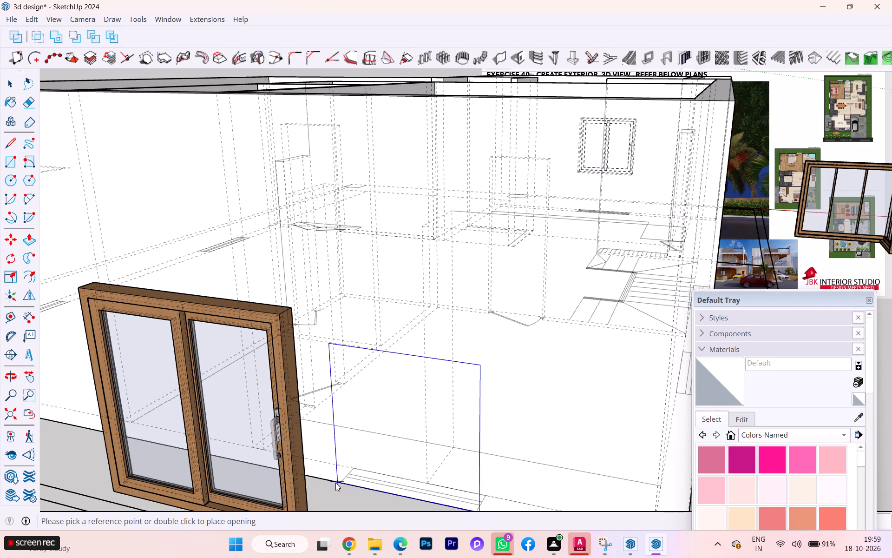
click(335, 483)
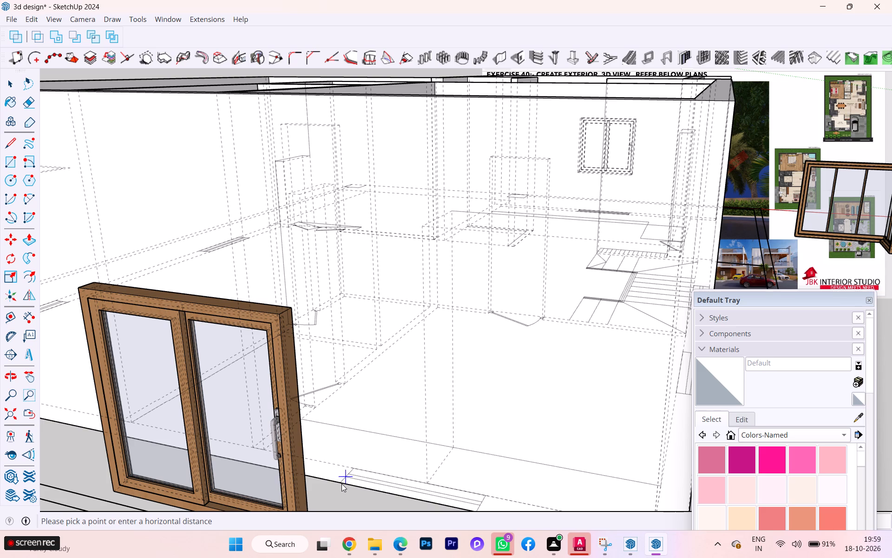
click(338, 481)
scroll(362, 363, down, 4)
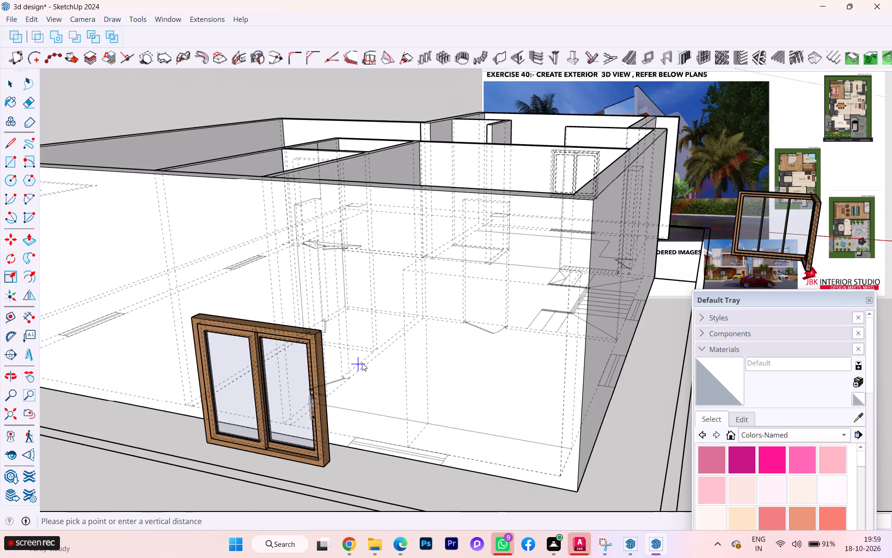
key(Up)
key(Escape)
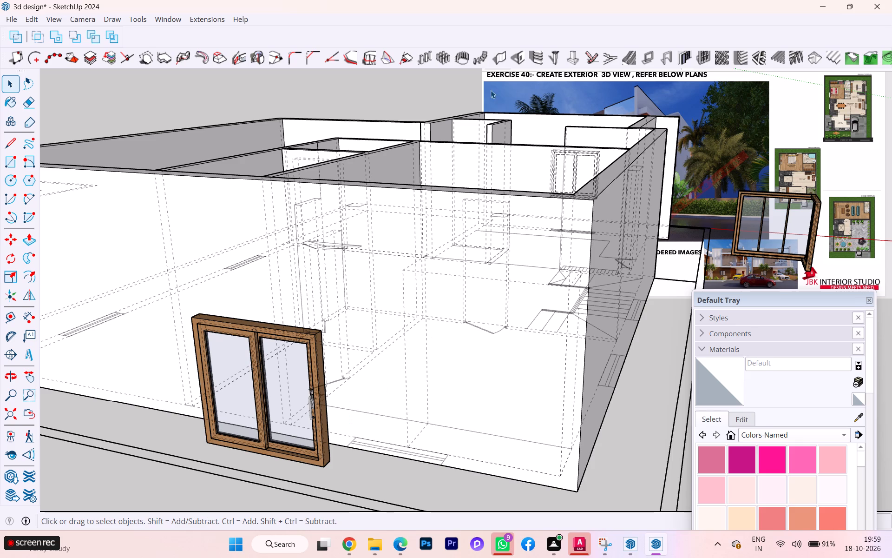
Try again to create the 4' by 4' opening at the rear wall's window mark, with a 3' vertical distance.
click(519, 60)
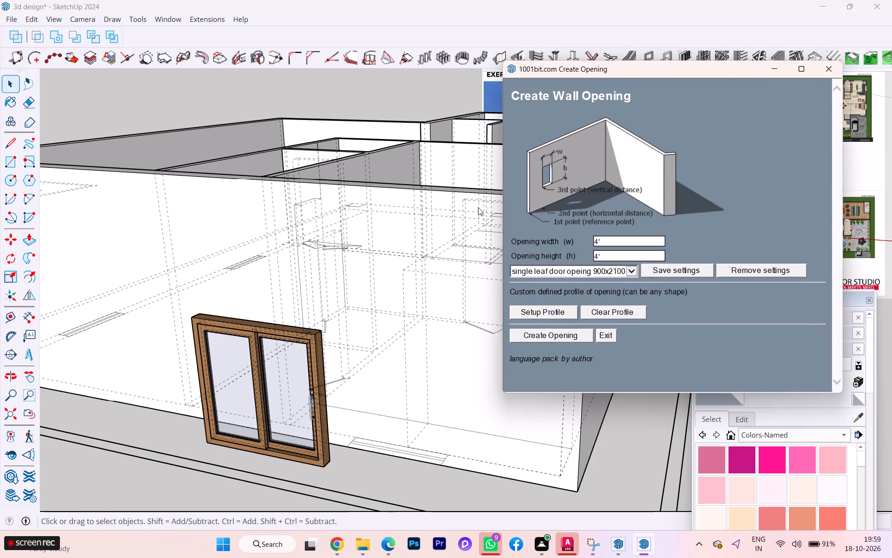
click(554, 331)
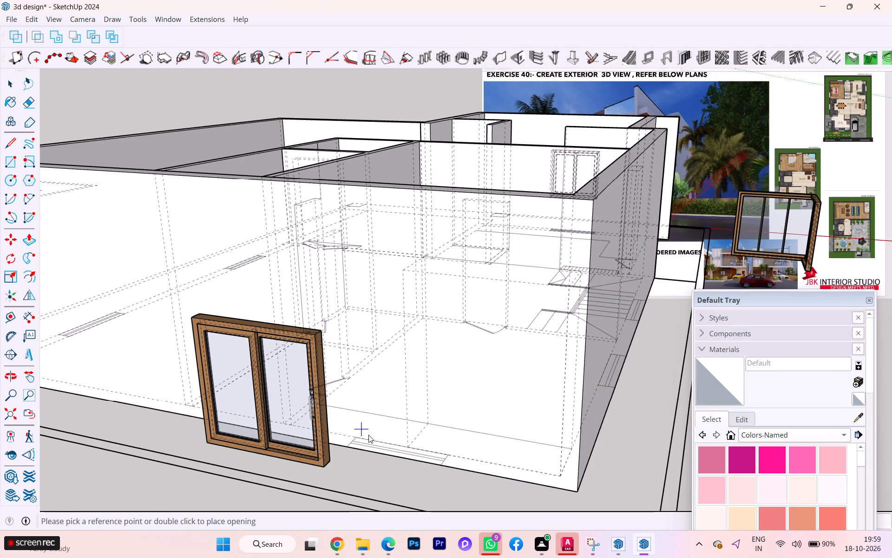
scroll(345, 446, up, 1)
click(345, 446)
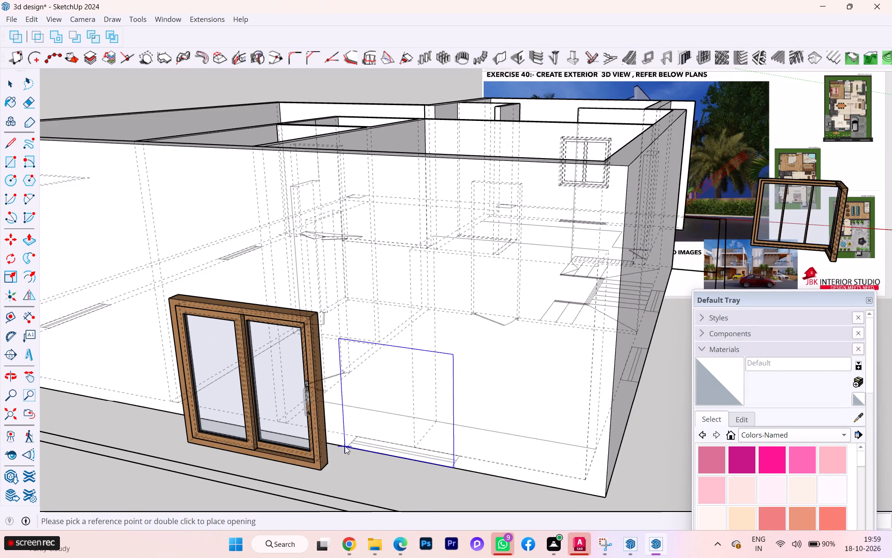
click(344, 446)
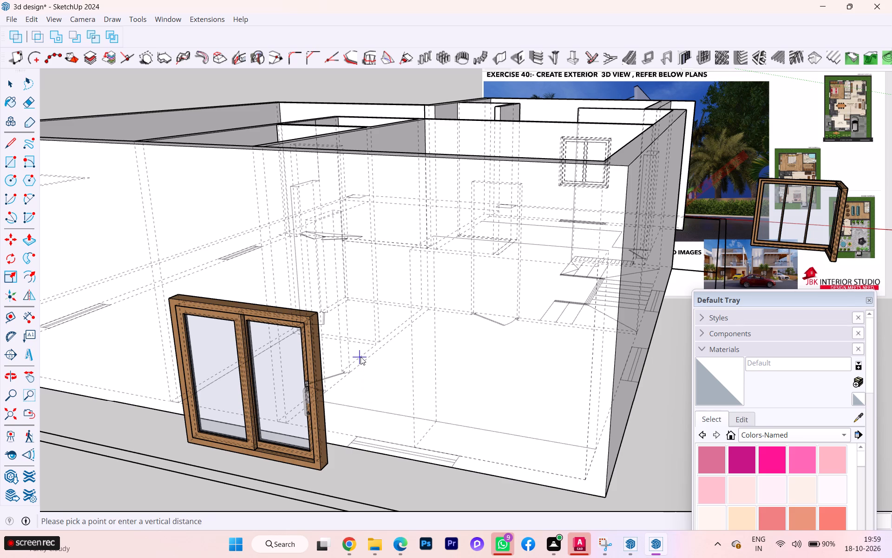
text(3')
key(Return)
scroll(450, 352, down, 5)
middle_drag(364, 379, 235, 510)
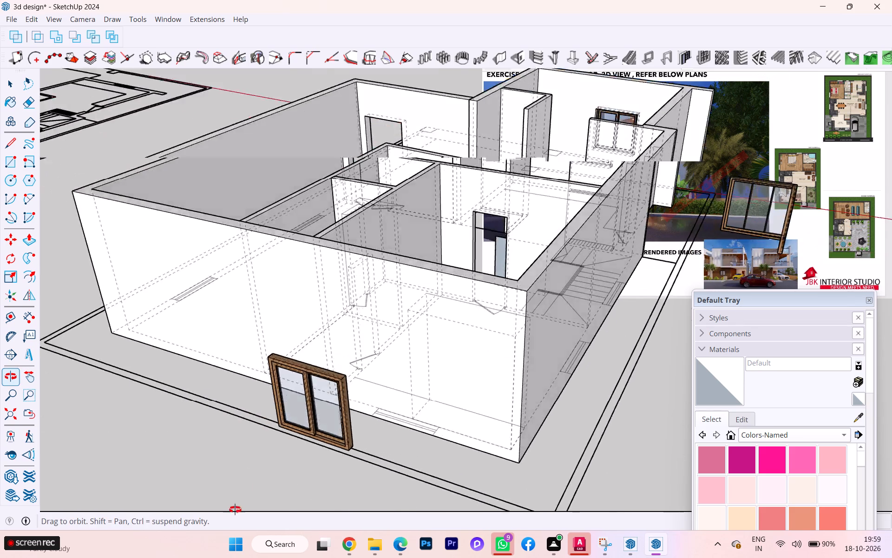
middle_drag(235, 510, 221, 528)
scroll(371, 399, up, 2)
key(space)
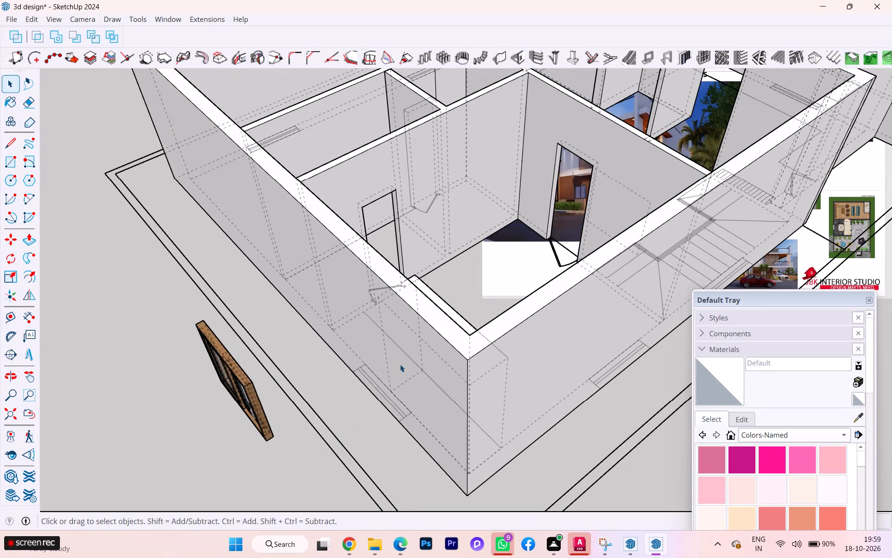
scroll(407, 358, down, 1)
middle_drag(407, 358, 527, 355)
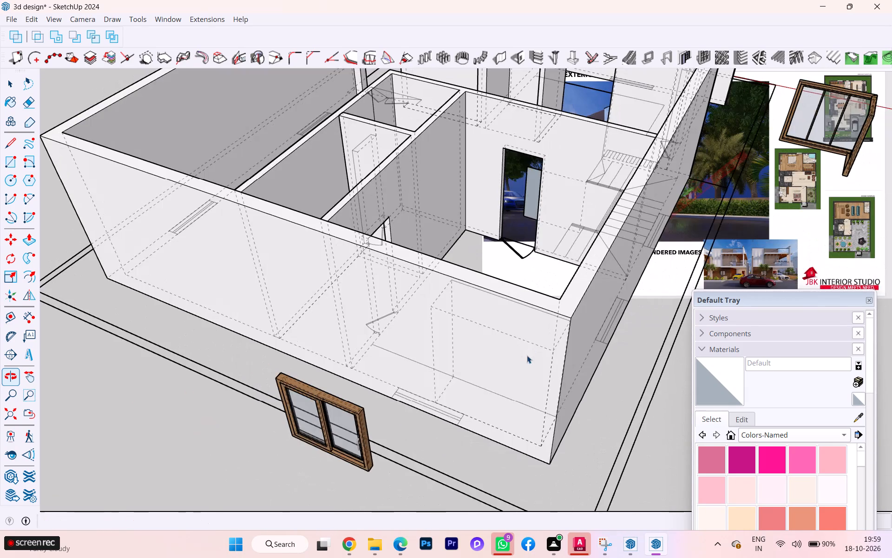
Undo back past the sliding window copy placed outside the rear wall.
key(ctrl+z)
key(ctrl+z)
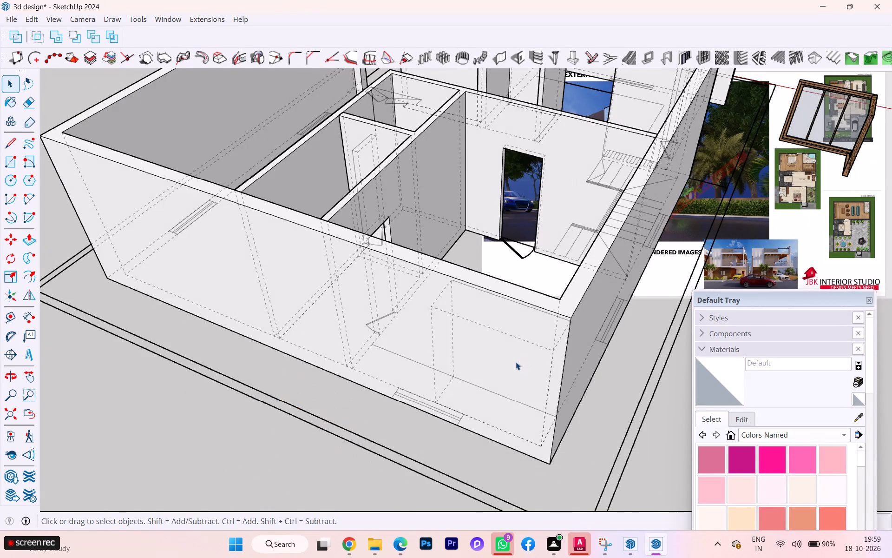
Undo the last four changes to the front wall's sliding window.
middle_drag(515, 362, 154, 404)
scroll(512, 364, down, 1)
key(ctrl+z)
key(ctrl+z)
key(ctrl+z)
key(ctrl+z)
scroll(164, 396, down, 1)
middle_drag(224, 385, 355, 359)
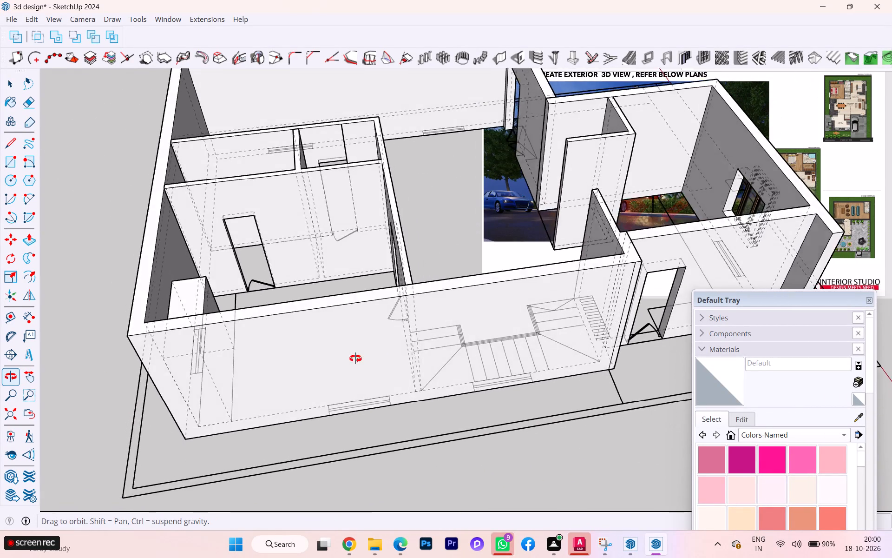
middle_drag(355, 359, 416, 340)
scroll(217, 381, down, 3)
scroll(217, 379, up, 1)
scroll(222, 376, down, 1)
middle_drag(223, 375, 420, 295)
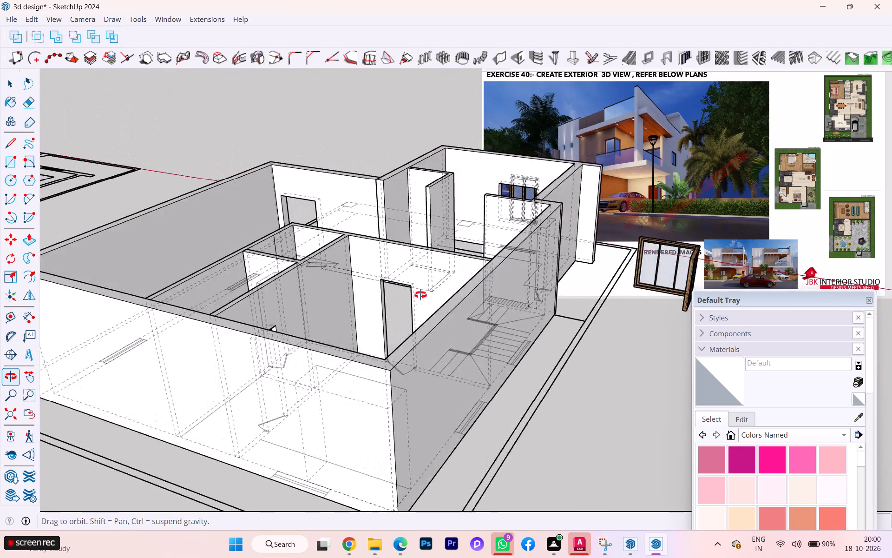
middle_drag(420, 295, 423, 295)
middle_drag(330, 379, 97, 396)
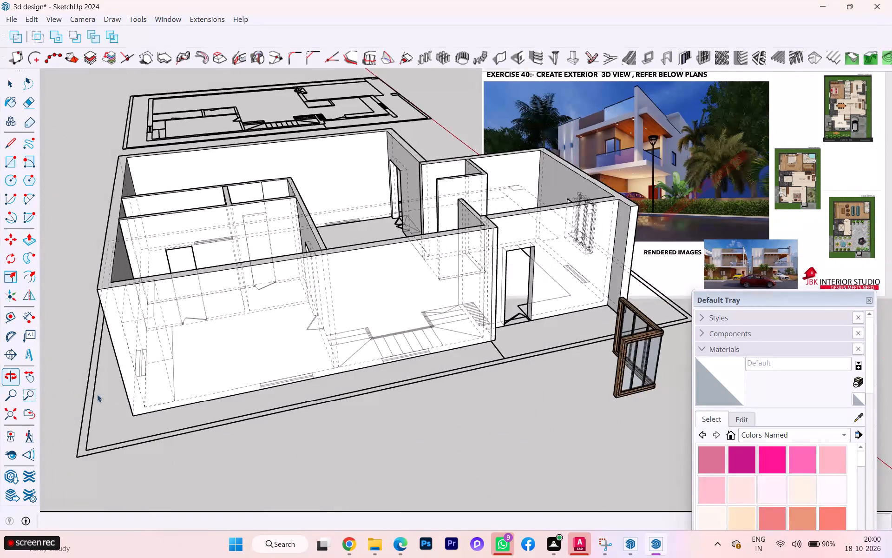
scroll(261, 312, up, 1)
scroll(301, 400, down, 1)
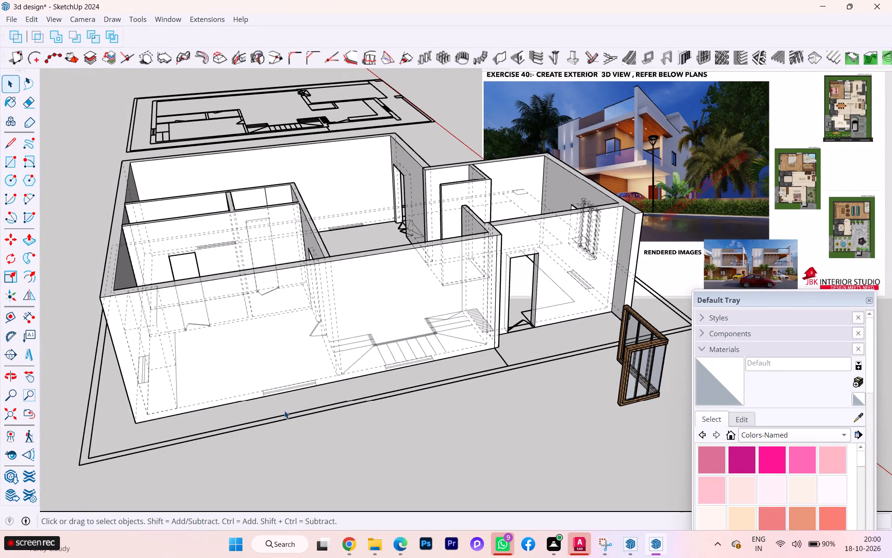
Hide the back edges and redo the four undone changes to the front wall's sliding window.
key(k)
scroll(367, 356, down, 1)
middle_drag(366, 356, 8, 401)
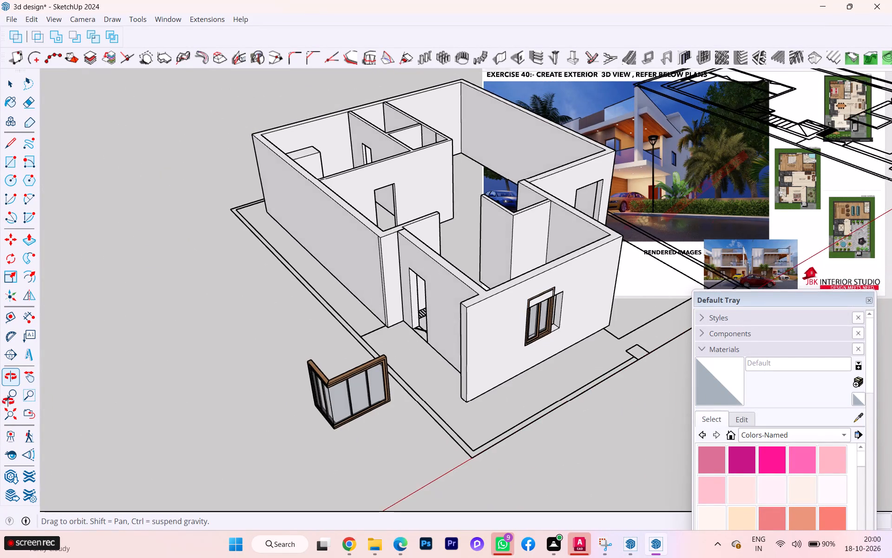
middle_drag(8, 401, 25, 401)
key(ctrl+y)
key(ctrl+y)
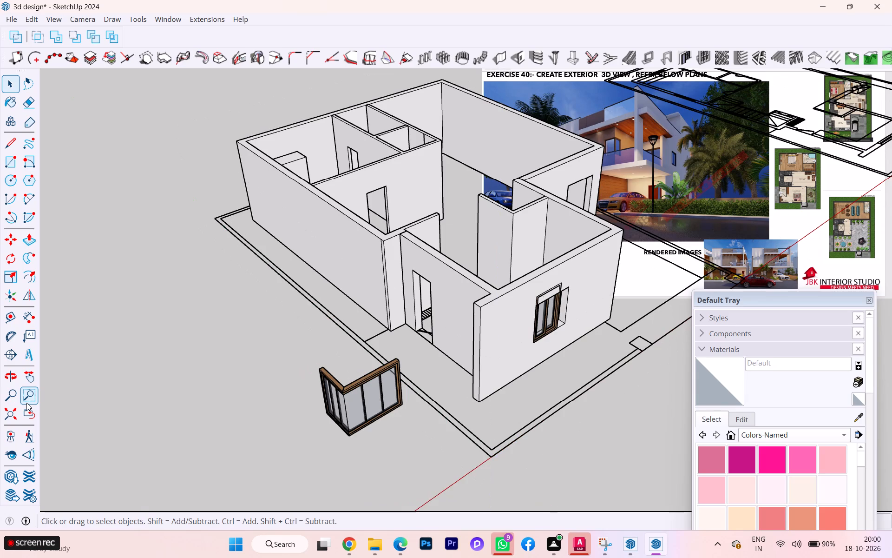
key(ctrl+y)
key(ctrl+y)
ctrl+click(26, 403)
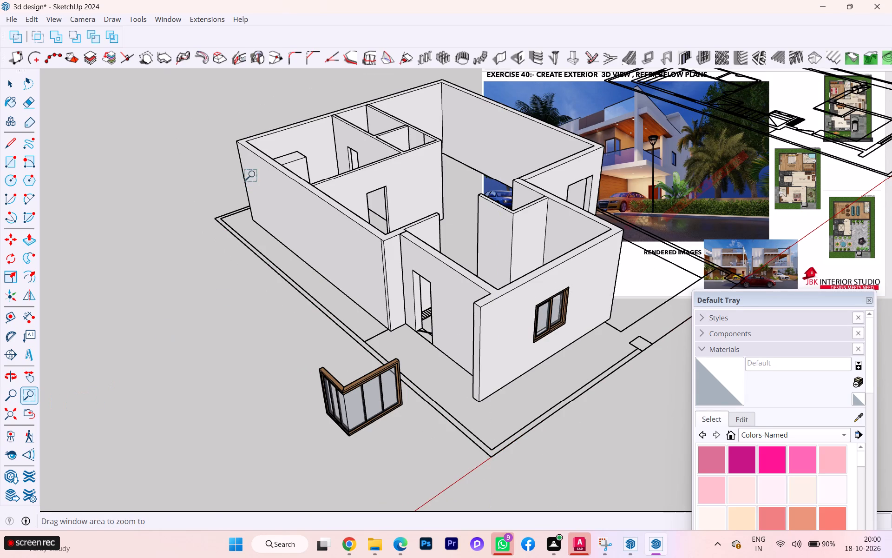
Show the back edges and open the house group for editing at the rear wall's window mark.
middle_drag(261, 162, 216, 338)
scroll(261, 162, down, 1)
key(space)
scroll(249, 246, down, 1)
middle_drag(246, 244, 292, 224)
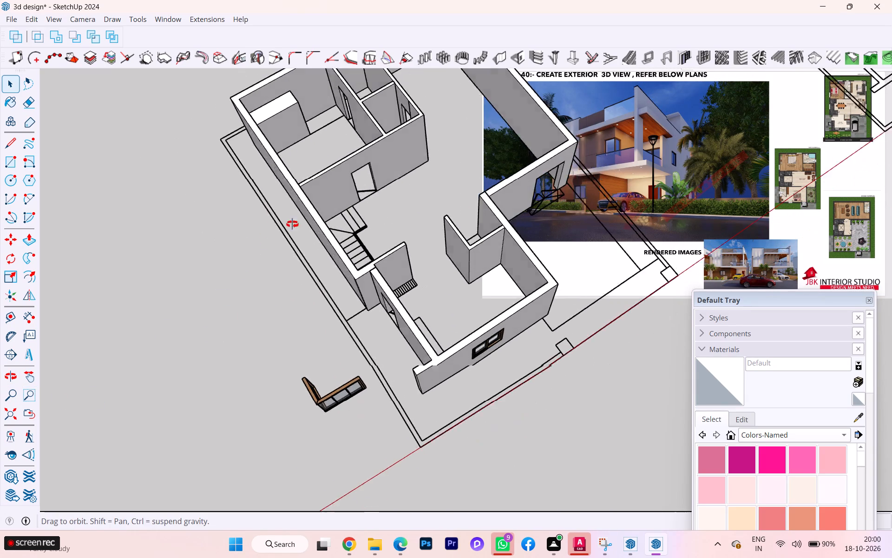
middle_drag(292, 224, 650, 93)
scroll(589, 142, down, 6)
middle_drag(256, 341, 517, 239)
scroll(517, 239, down, 1)
scroll(485, 291, up, 2)
scroll(485, 291, down, 1)
scroll(479, 297, up, 2)
key(k)
scroll(437, 317, up, 1)
scroll(437, 317, down, 1)
scroll(437, 317, up, 9)
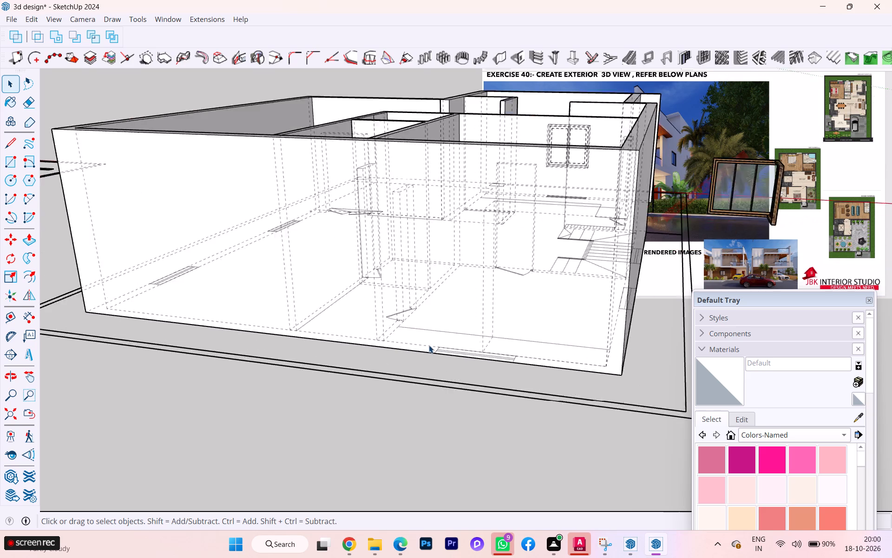
scroll(429, 345, up, 2)
click(492, 357)
double_click(492, 359)
click(492, 359)
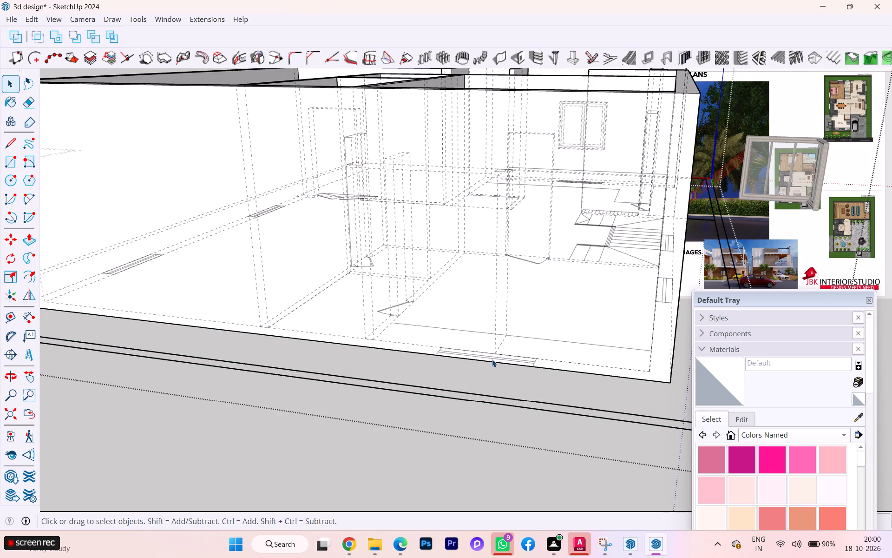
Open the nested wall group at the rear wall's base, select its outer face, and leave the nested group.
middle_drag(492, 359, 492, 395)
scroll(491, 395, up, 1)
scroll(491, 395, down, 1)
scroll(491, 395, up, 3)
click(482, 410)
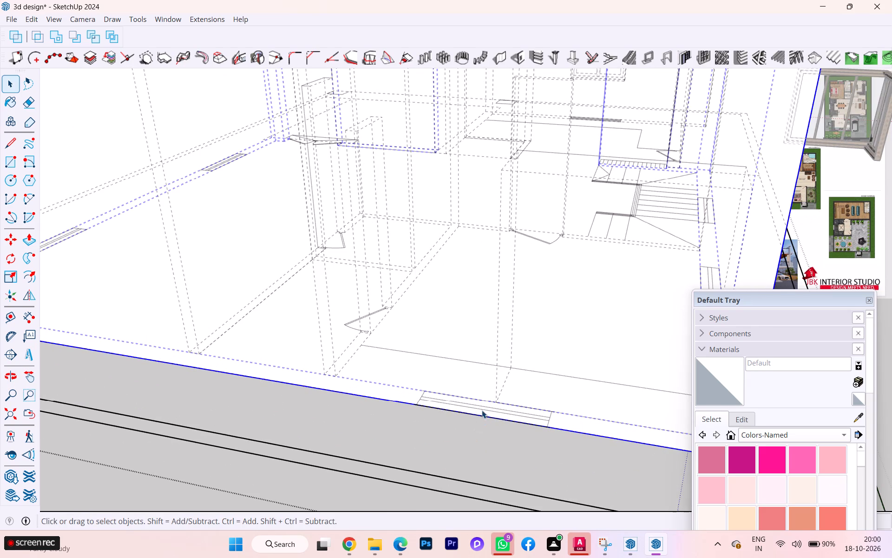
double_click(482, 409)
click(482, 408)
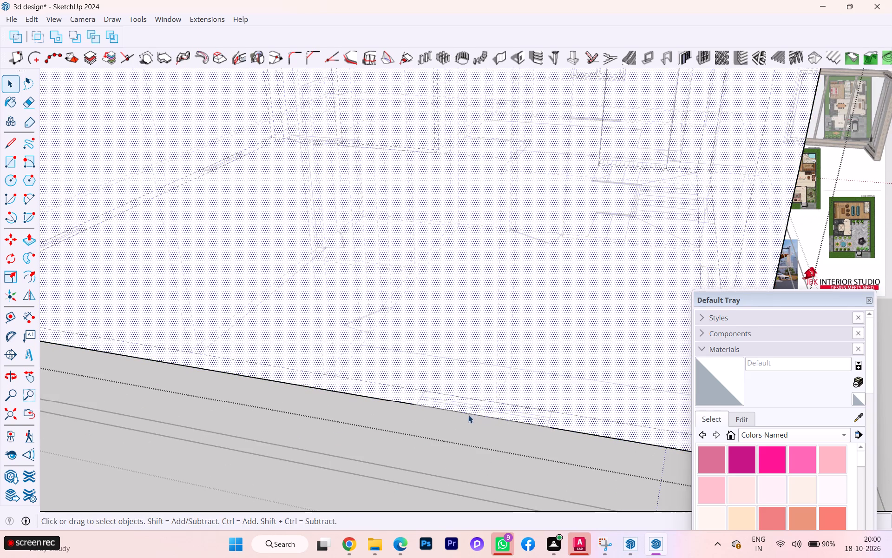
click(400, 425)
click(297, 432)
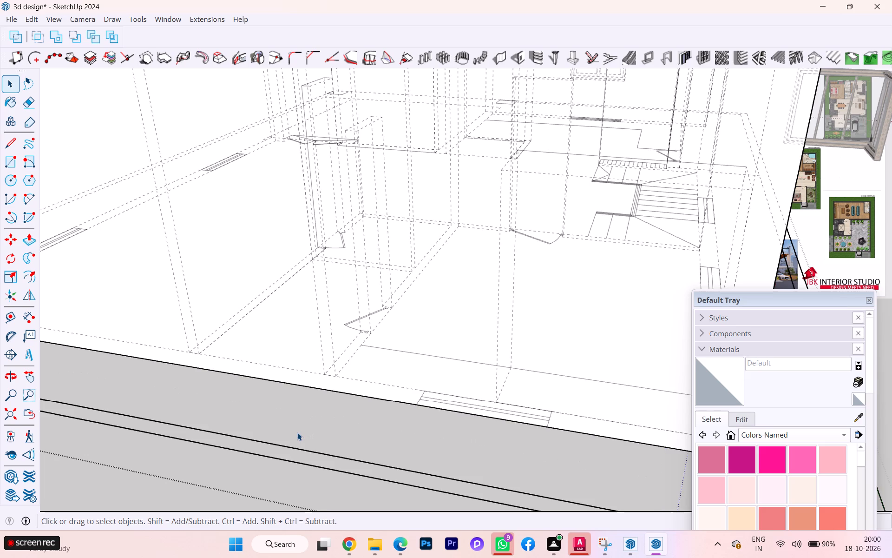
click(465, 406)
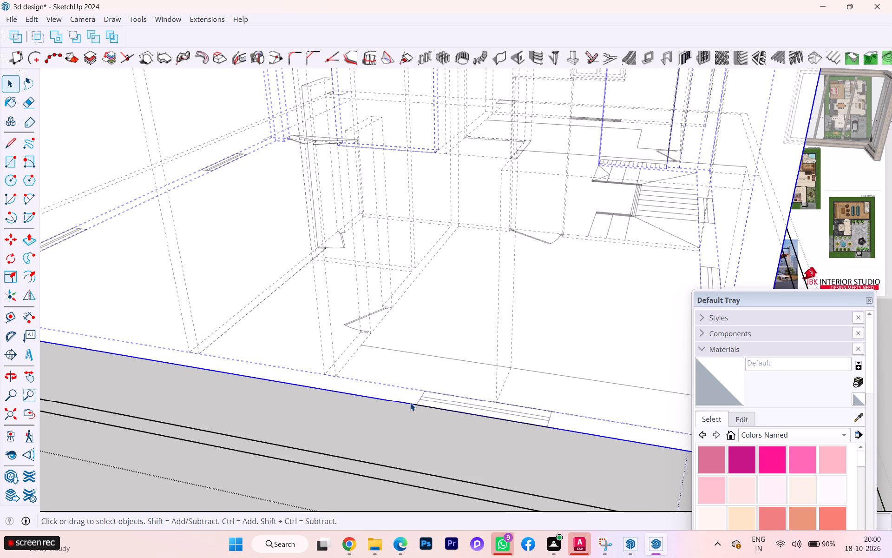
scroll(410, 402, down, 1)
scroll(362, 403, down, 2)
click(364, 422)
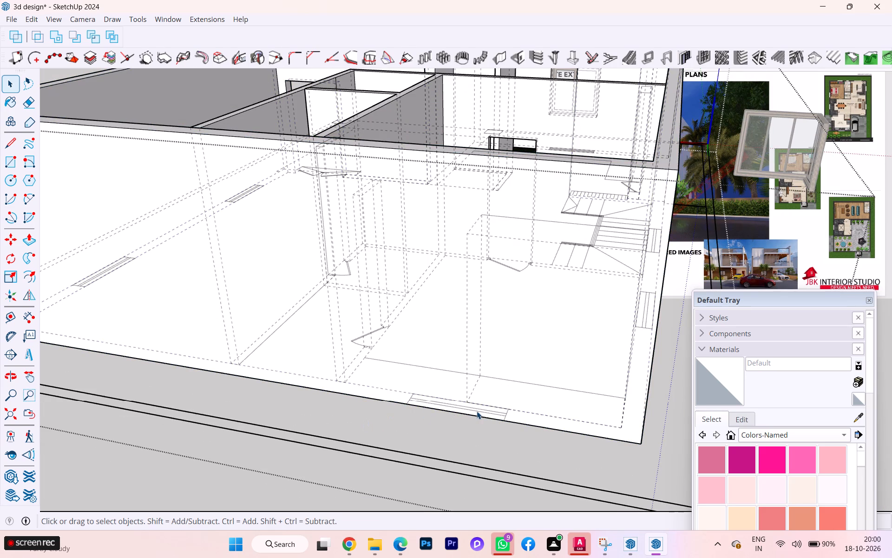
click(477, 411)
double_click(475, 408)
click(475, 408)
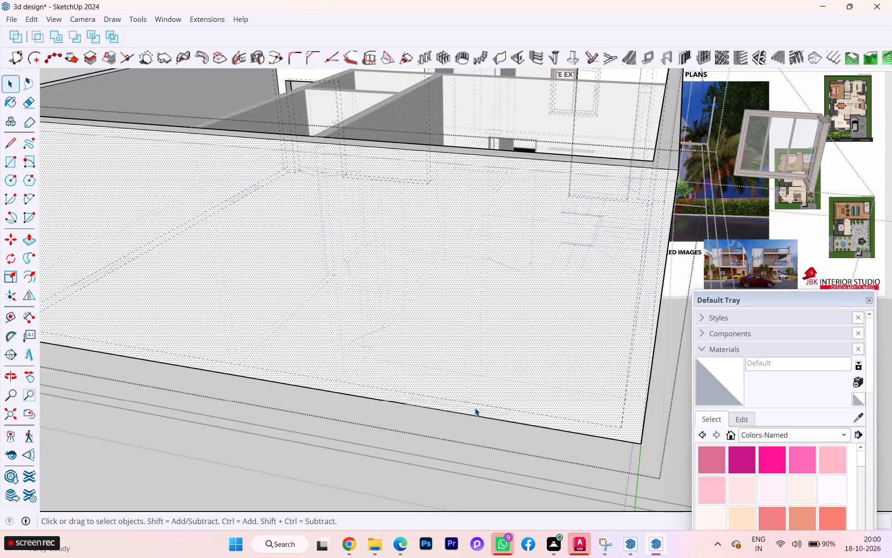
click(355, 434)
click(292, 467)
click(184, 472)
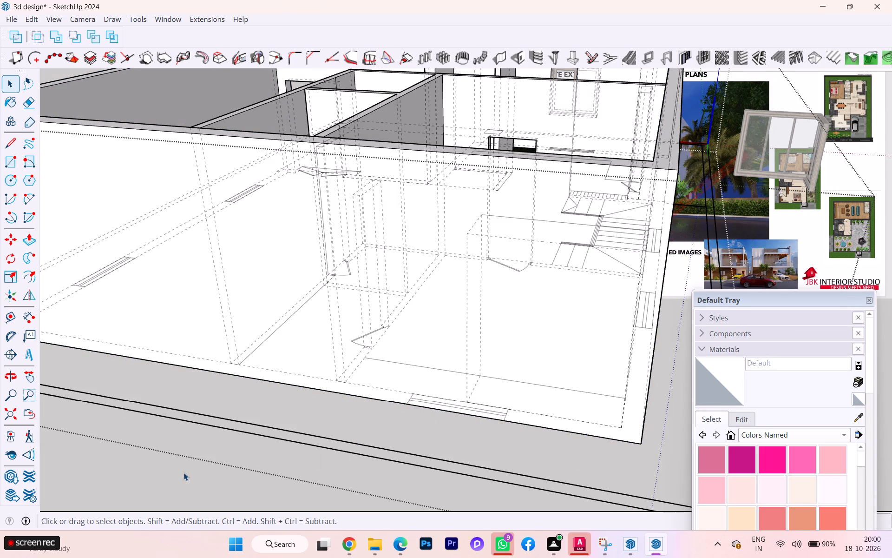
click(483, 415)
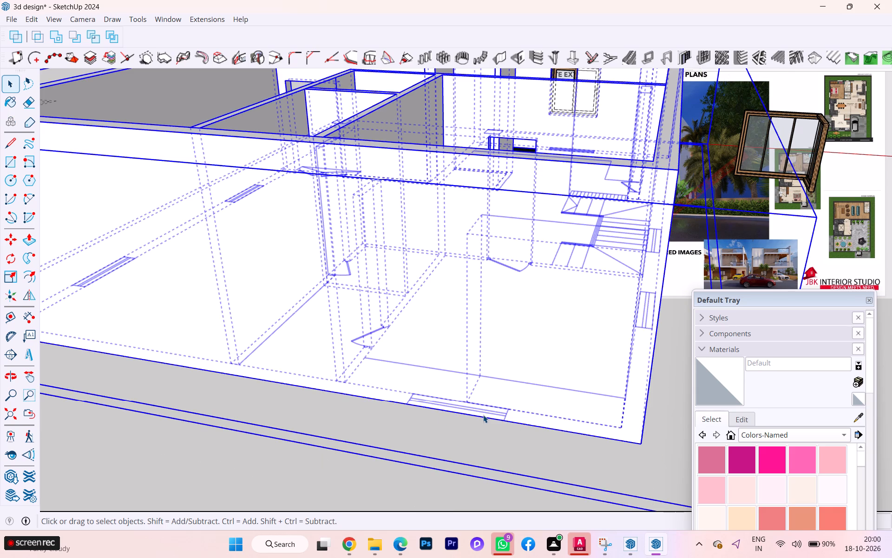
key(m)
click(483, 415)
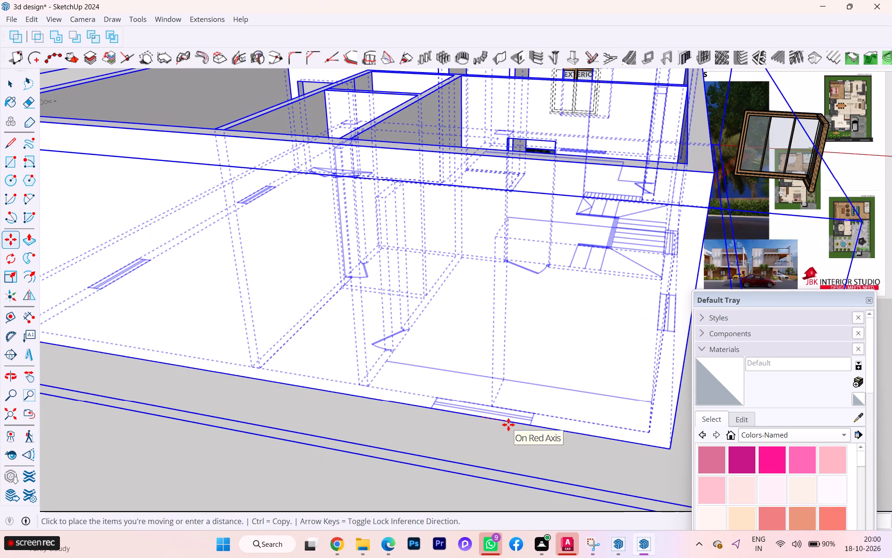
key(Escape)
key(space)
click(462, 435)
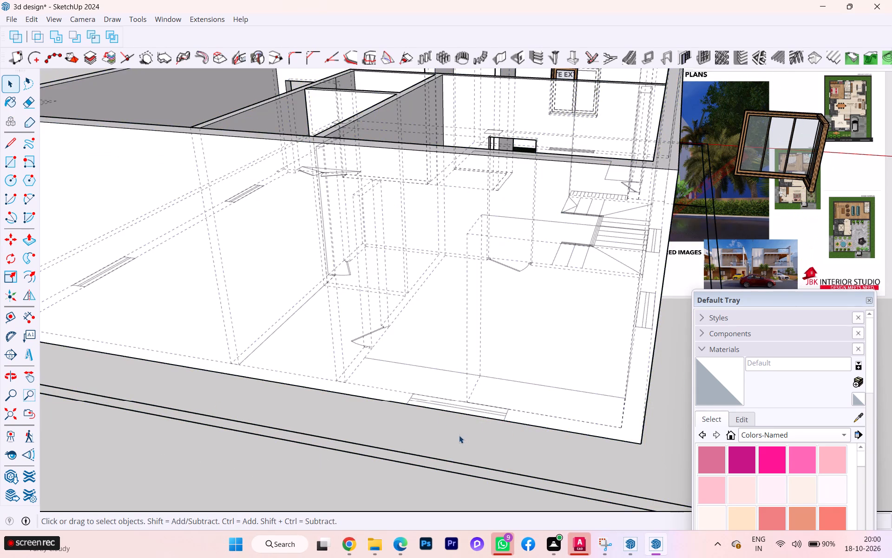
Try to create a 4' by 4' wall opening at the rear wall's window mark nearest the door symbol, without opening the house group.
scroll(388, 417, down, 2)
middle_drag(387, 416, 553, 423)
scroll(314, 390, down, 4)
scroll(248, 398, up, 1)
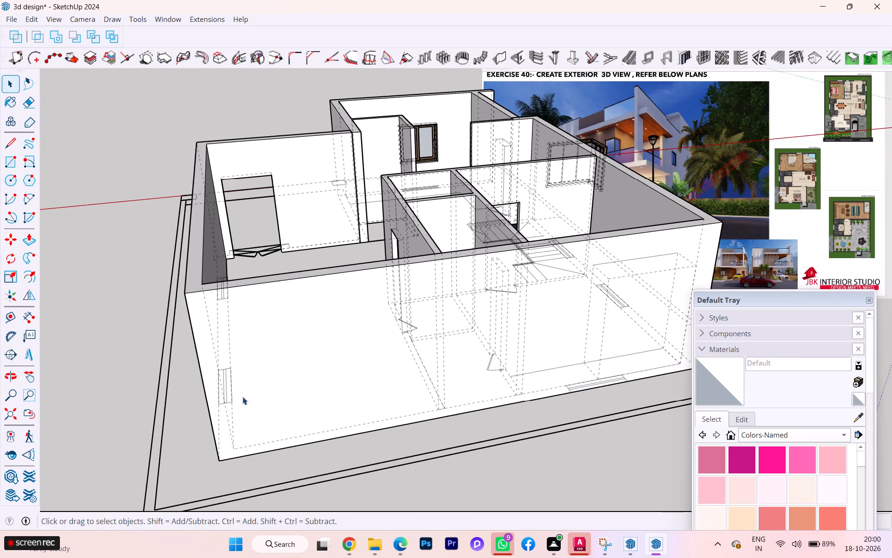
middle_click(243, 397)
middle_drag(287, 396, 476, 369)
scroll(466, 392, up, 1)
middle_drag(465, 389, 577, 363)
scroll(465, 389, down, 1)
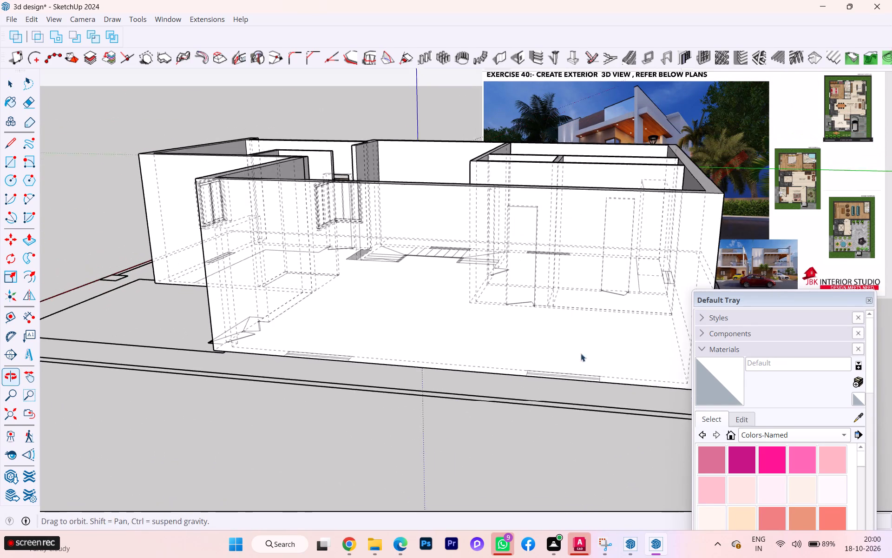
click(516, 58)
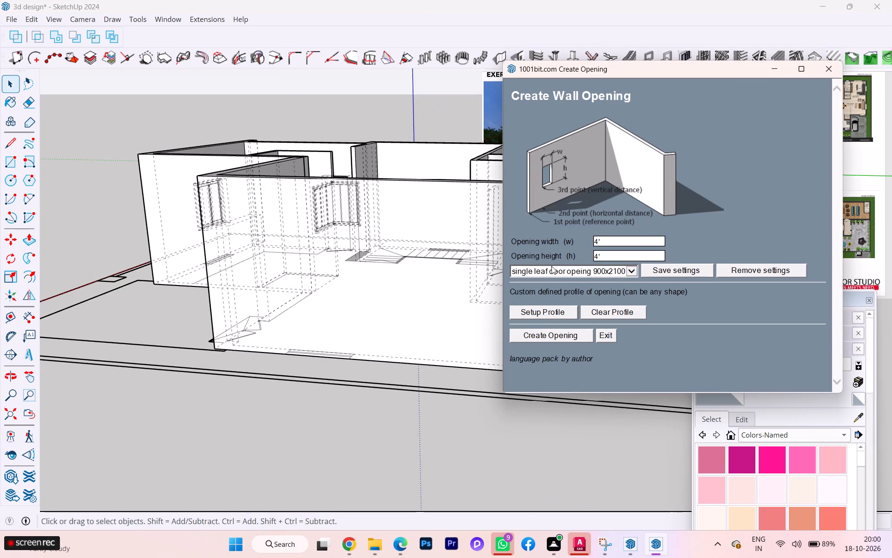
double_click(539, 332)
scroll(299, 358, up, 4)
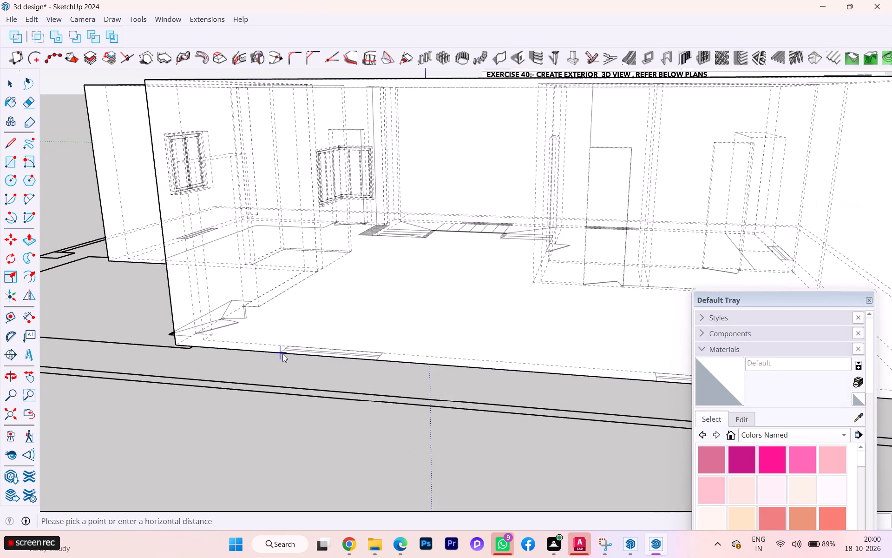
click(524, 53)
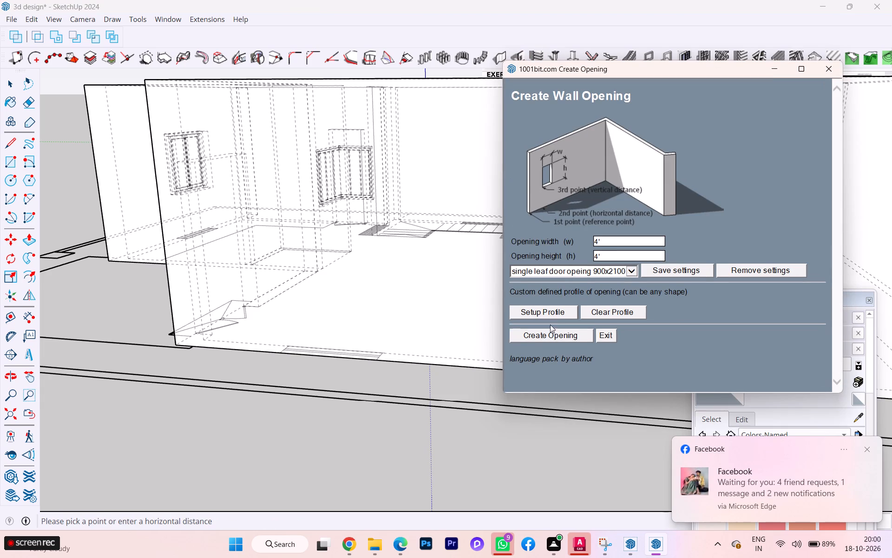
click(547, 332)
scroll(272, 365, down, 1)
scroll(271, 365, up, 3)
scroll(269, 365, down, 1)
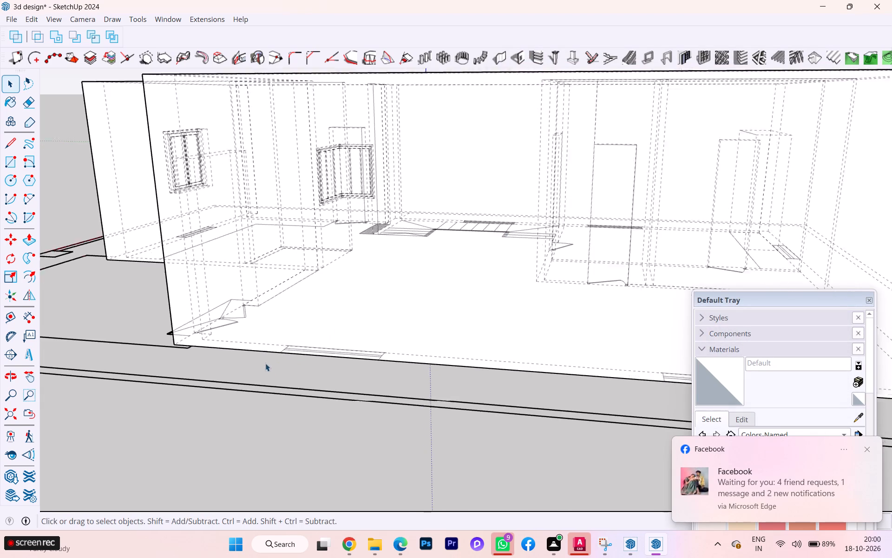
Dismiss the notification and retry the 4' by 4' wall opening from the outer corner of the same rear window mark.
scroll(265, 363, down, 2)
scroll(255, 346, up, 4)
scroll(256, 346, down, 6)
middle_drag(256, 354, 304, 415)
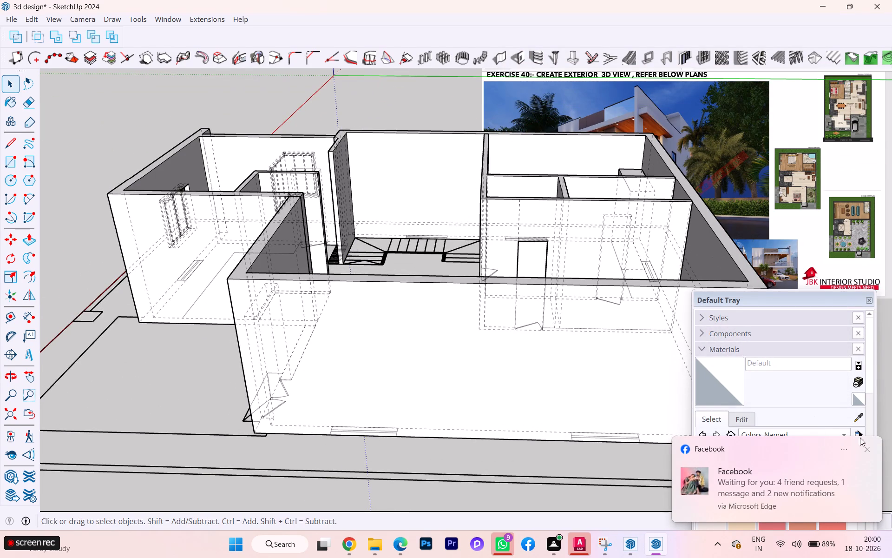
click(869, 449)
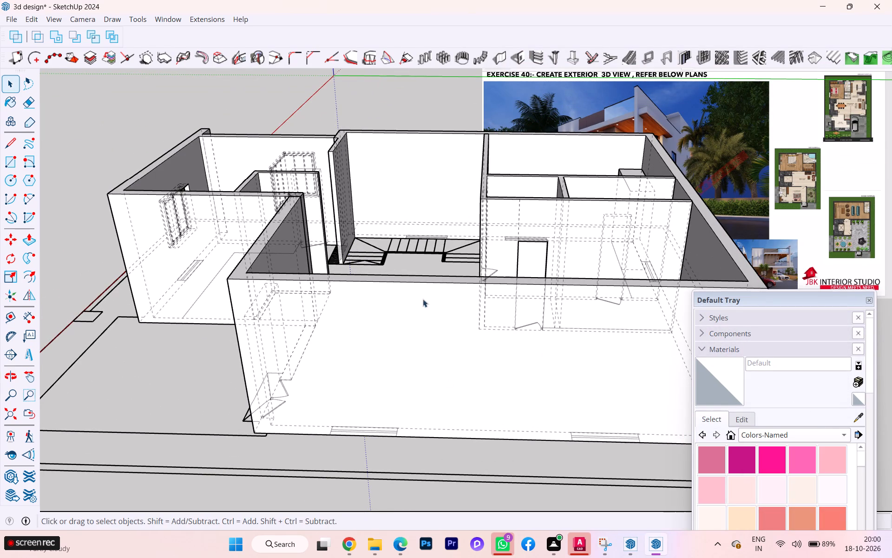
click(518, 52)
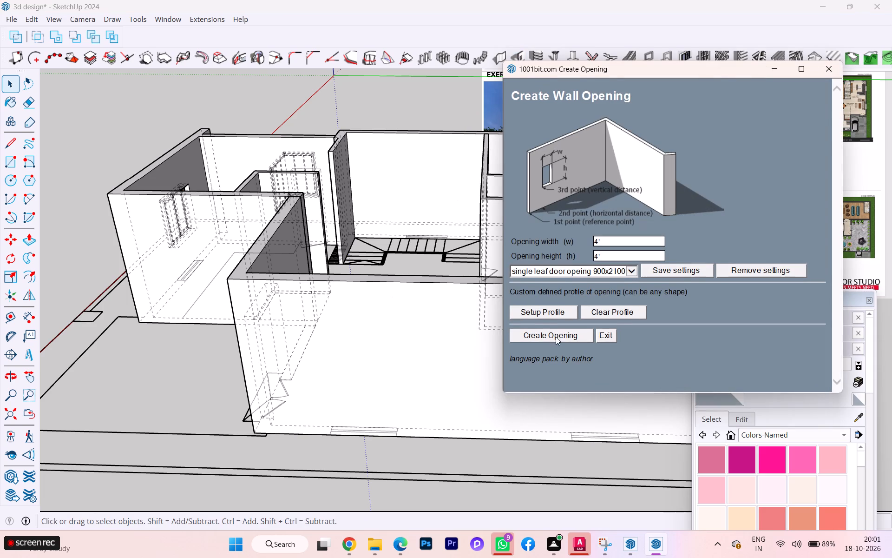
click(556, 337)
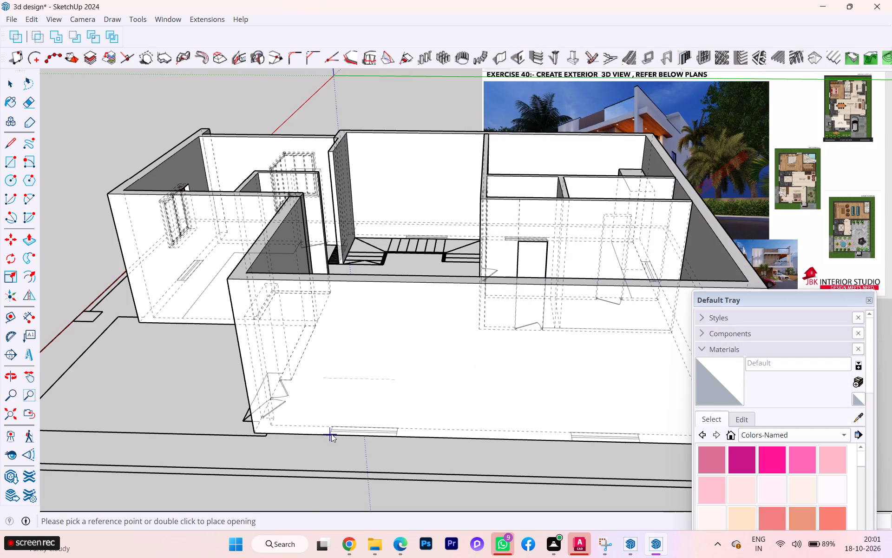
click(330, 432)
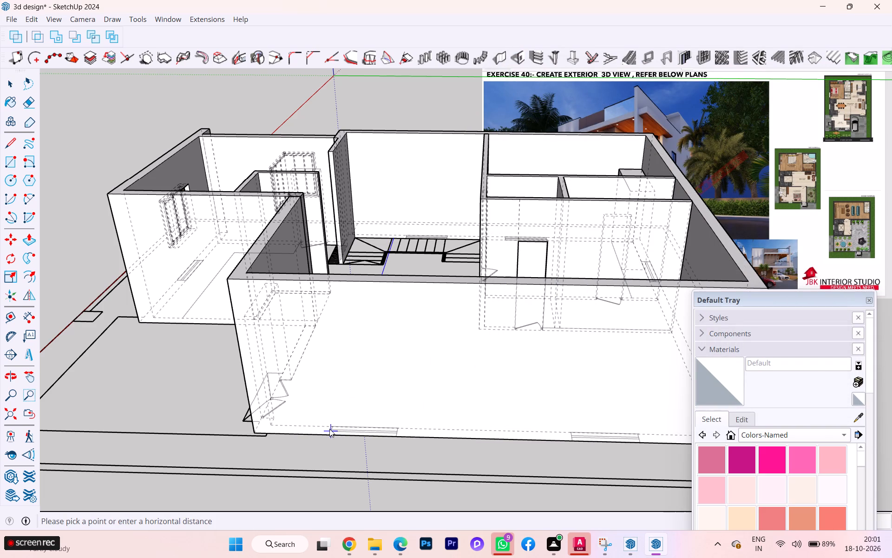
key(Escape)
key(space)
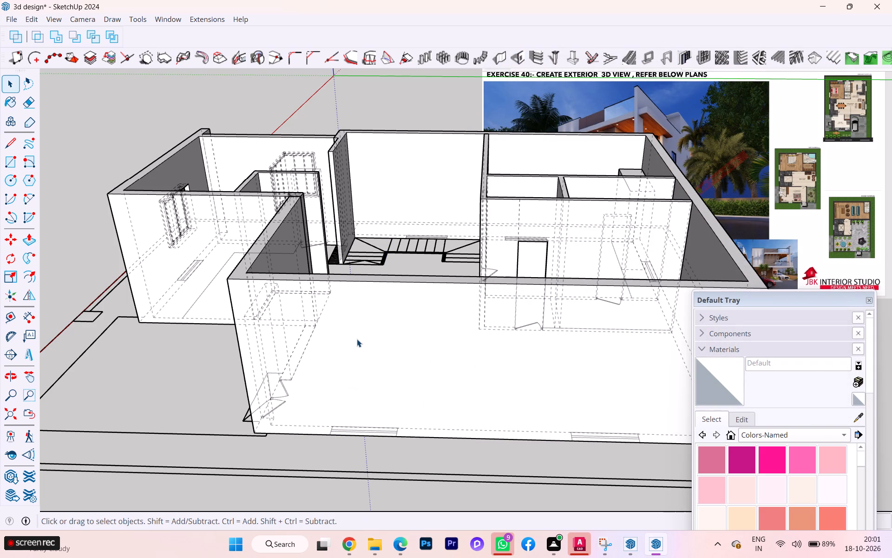
Open the house group and cut a 4' by 4' opening 3' above the base at the rear window mark nearest the door symbol.
double_click(357, 339)
click(524, 58)
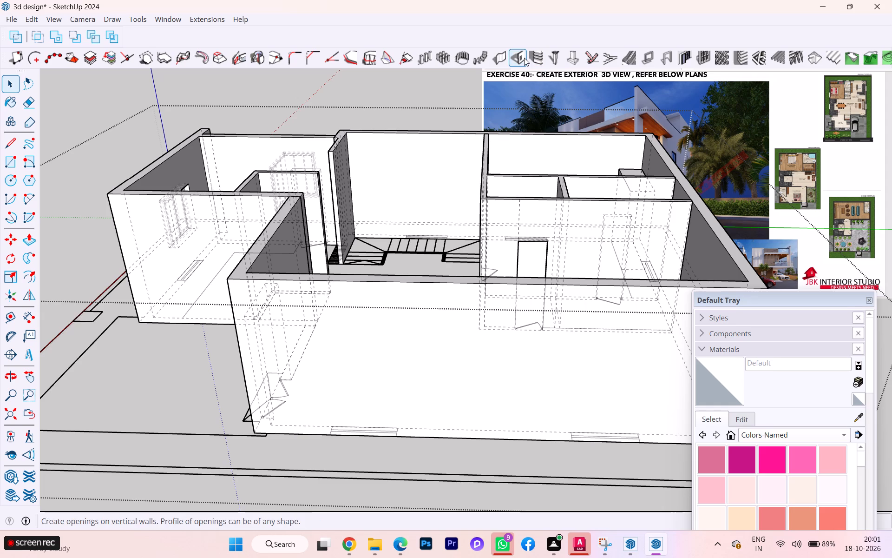
click(546, 332)
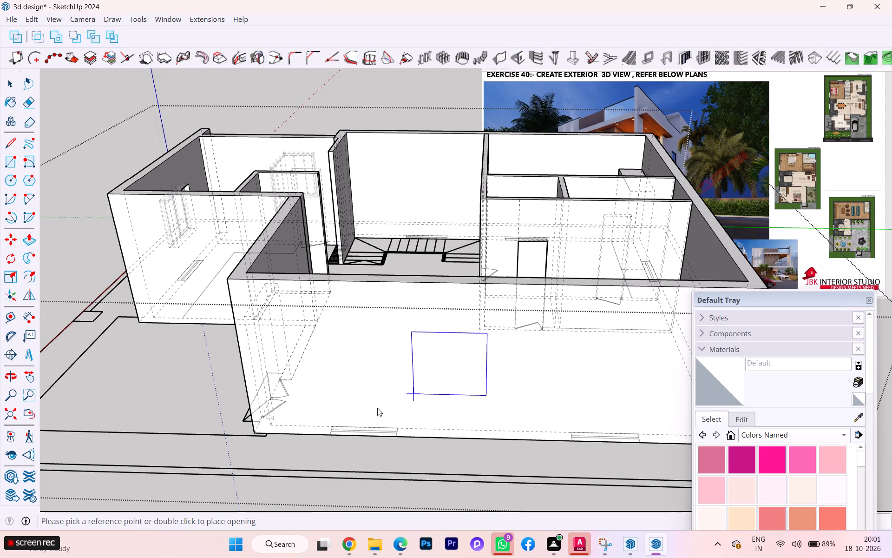
click(330, 433)
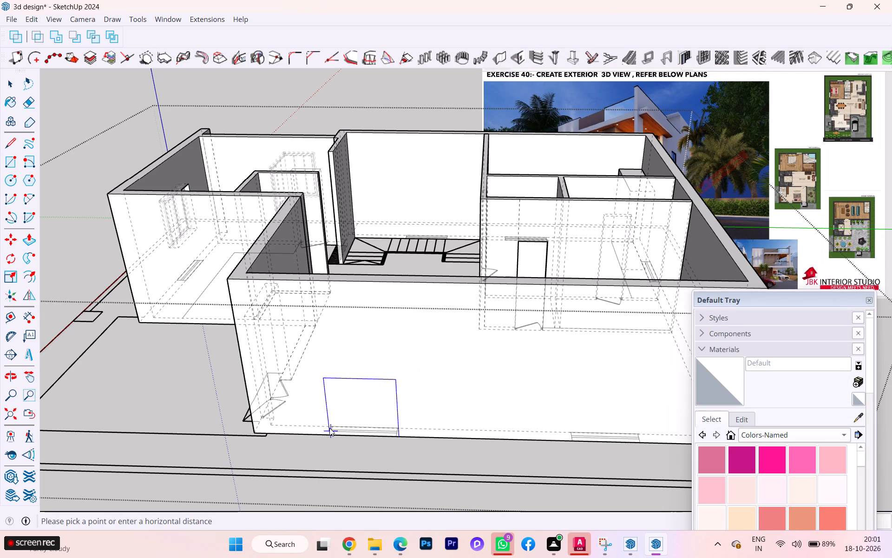
click(327, 429)
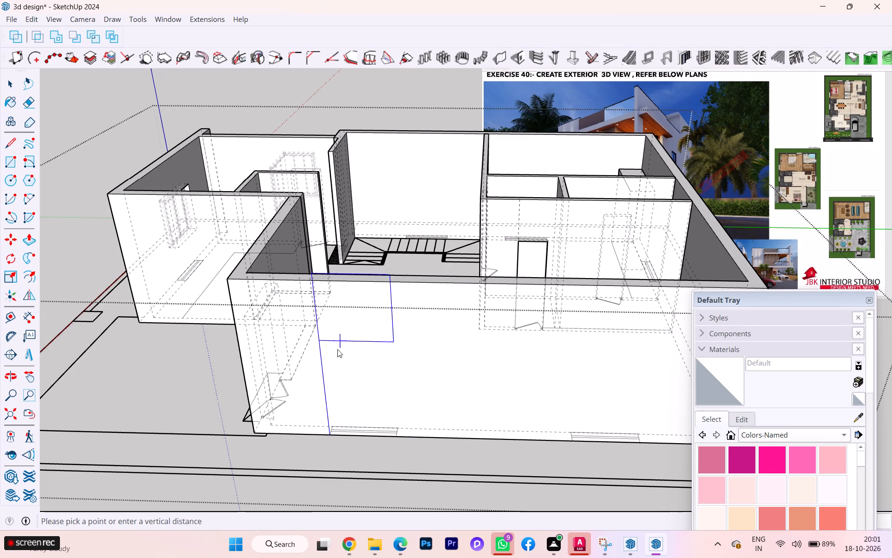
text(3')
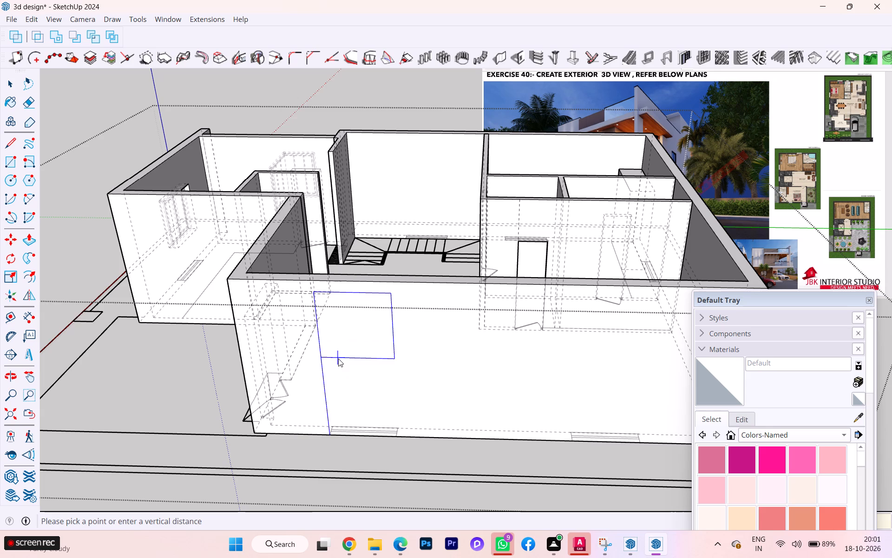
key(Return)
Start a second 4' by 4' wall opening, referenced from the outer corner of the rear wall's other window mark.
scroll(219, 376, down, 3)
scroll(178, 374, down, 1)
scroll(456, 414, up, 2)
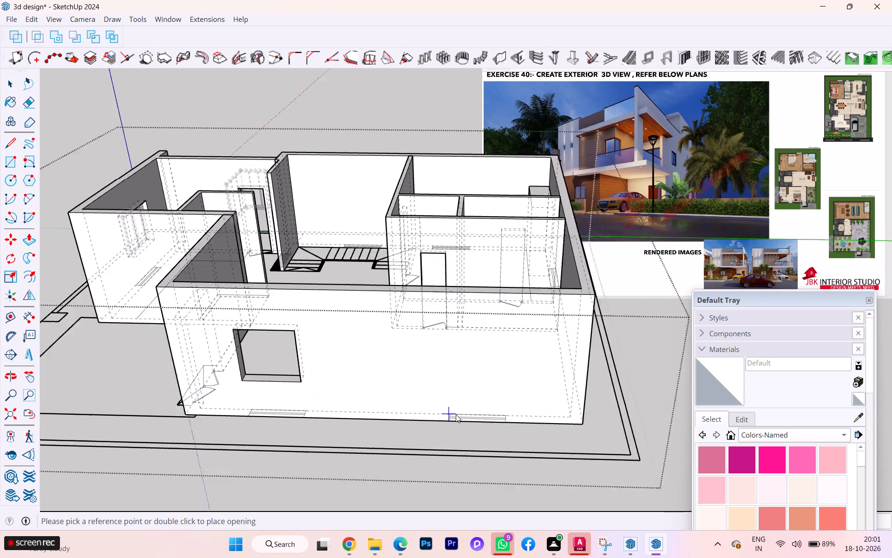
scroll(456, 414, up, 3)
click(445, 424)
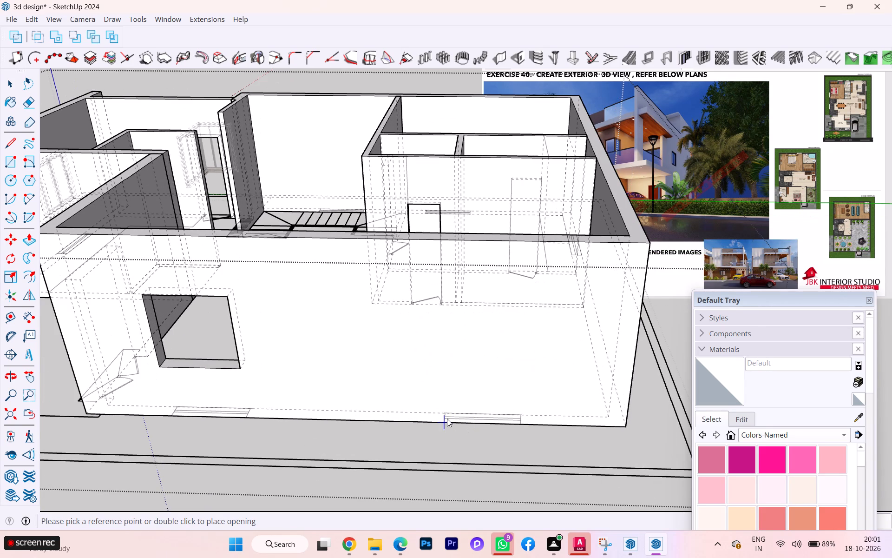